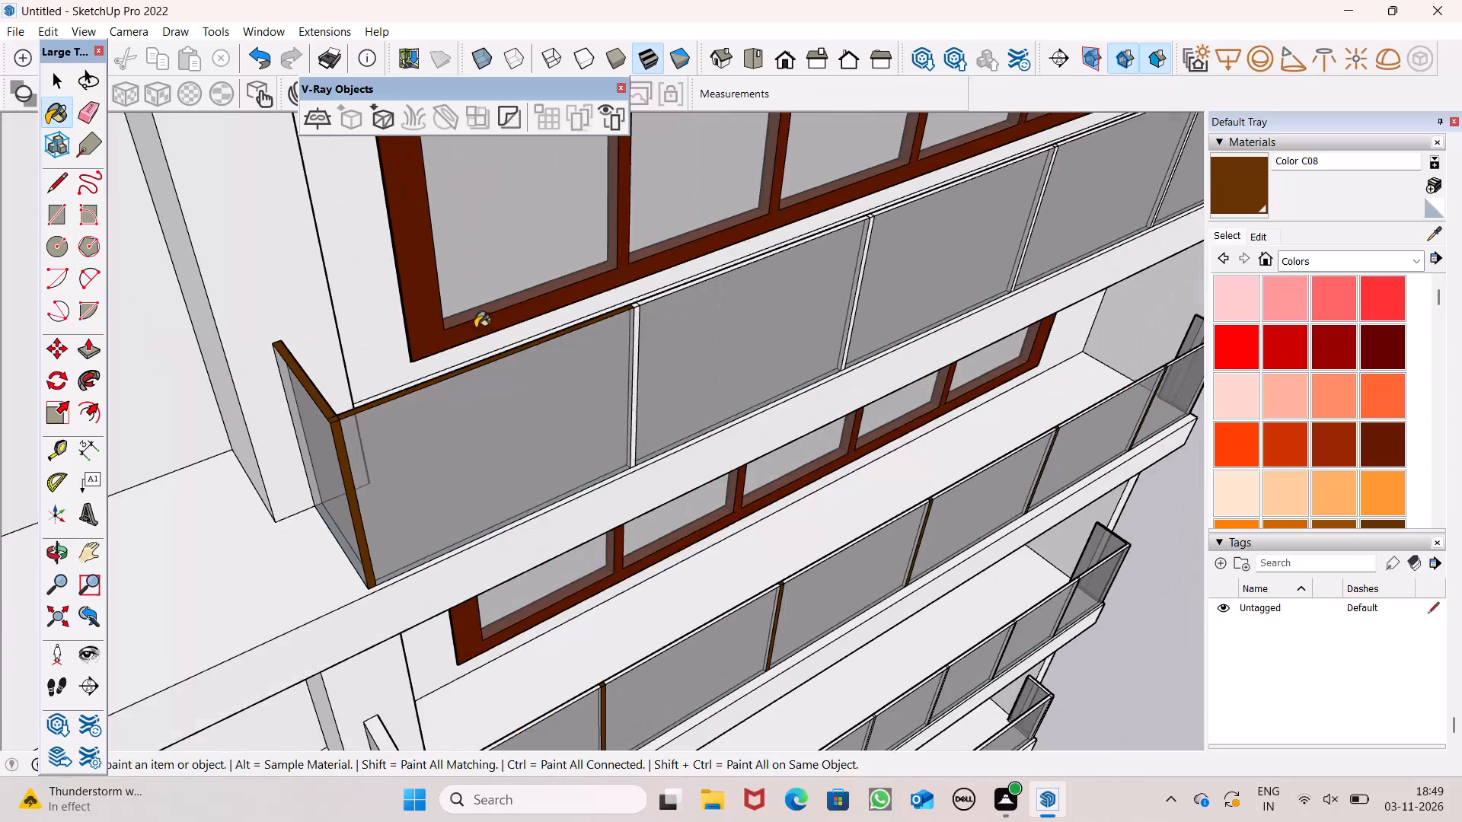
Paint the first intermediate post's top and outer face and the adjoining white top rail section brown Color C08.
{"action": "scroll", "coordinate": [475, 326], "scroll_direction": "up", "scroll_amount": 6}
{"action": "scroll", "coordinate": [634, 324], "scroll_direction": "up", "scroll_amount": 13}
{"action": "left_click", "coordinate": [620, 352]}
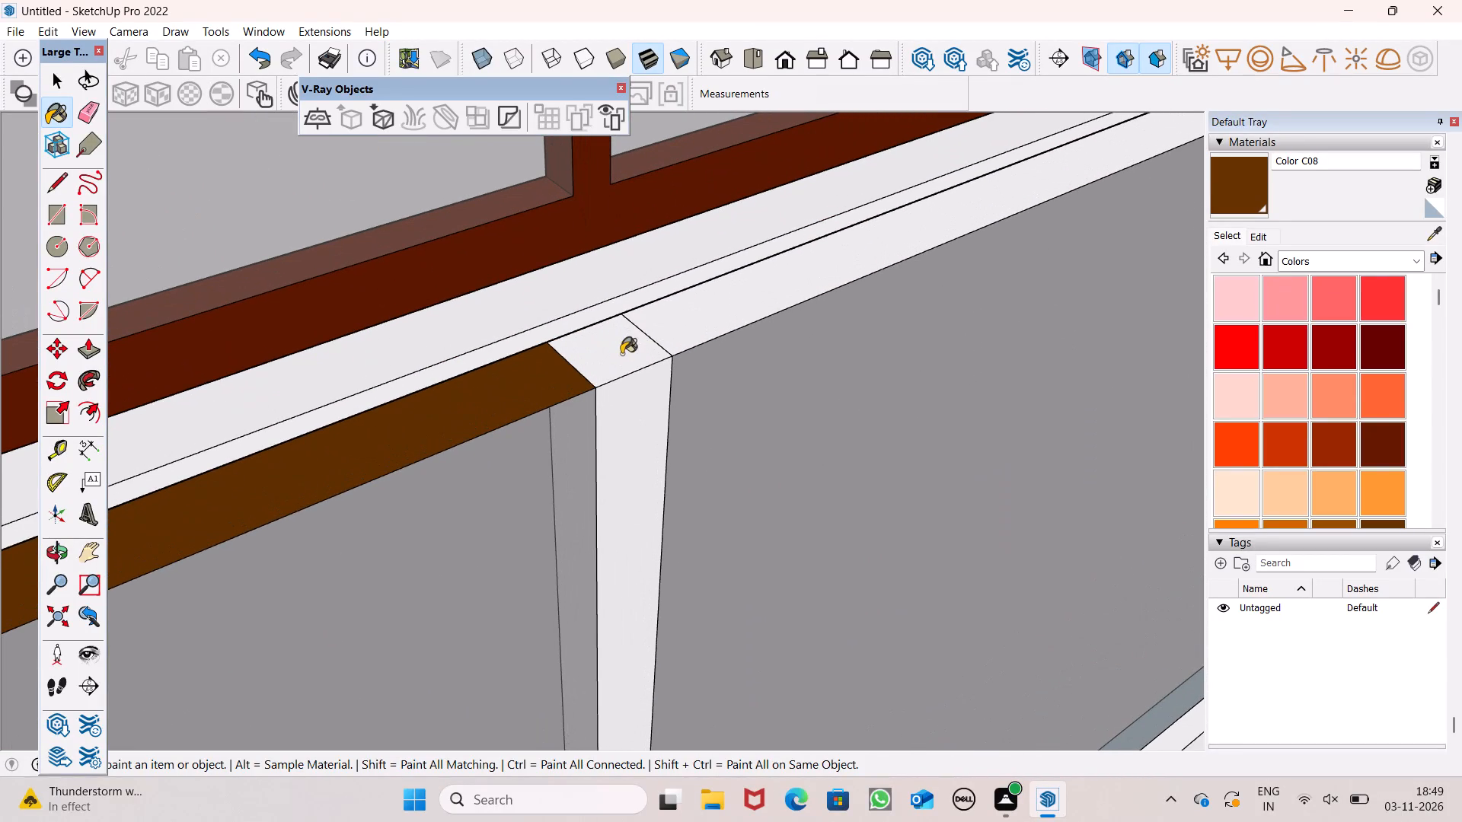
{"action": "left_click", "coordinate": [679, 336]}
{"action": "left_click", "coordinate": [656, 389]}
Paint the second intermediate post's top and outer face and the next top rail section on that railing brown Color C08.
{"action": "scroll", "coordinate": [458, 339], "scroll_direction": "down", "scroll_amount": 7}
{"action": "scroll", "coordinate": [97, 409], "scroll_direction": "down", "scroll_amount": 6}
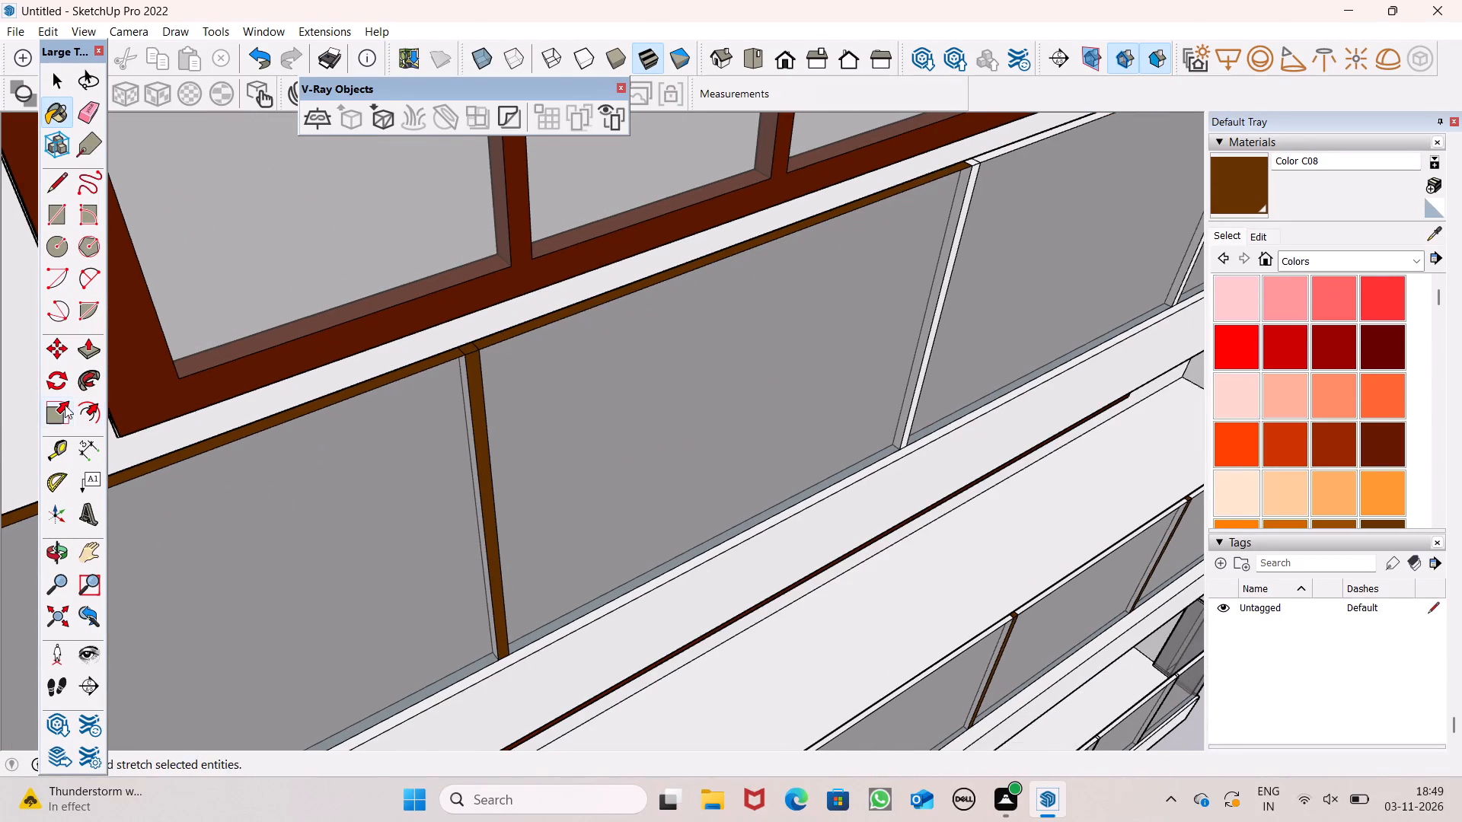
{"action": "scroll", "coordinate": [39, 420], "scroll_direction": "down", "scroll_amount": 11}
{"action": "scroll", "coordinate": [1005, 211], "scroll_direction": "up", "scroll_amount": 2}
{"action": "scroll", "coordinate": [478, 465], "scroll_direction": "down", "scroll_amount": 8}
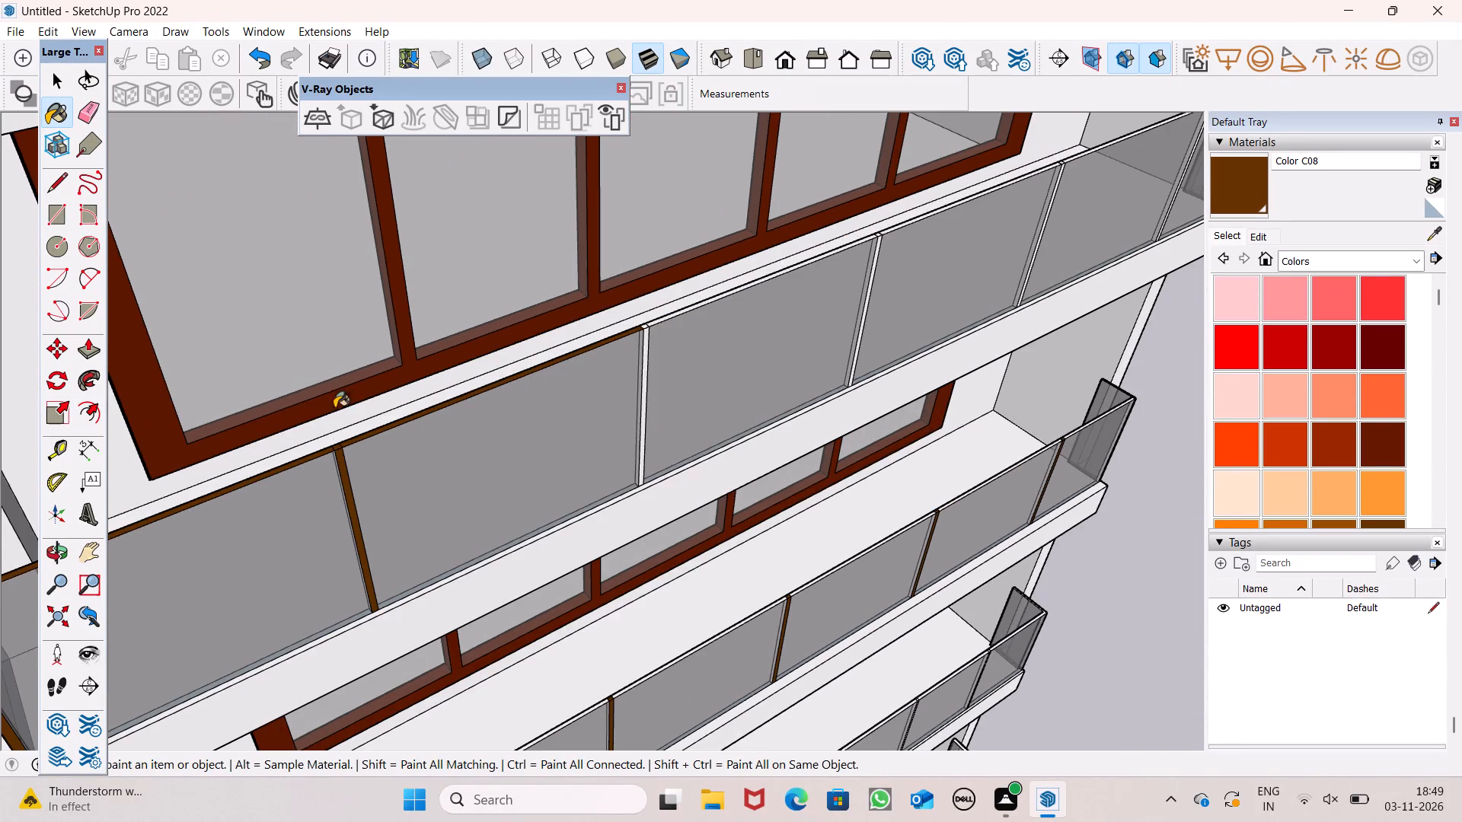
{"action": "scroll", "coordinate": [733, 333], "scroll_direction": "up", "scroll_amount": 7}
{"action": "scroll", "coordinate": [525, 322], "scroll_direction": "up", "scroll_amount": 6}
{"action": "left_click", "coordinate": [523, 323]}
{"action": "left_click", "coordinate": [536, 314]}
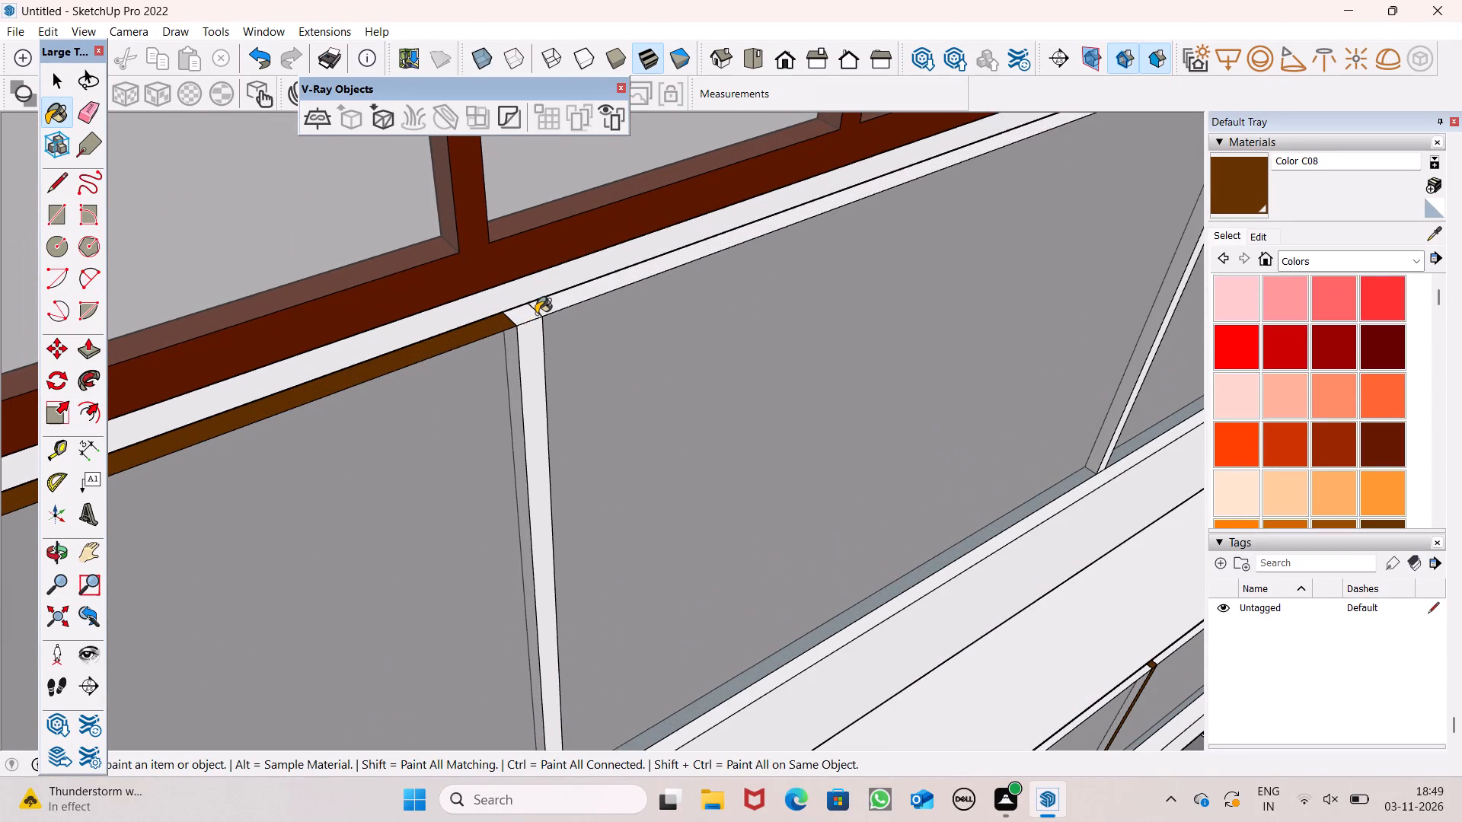
{"action": "left_click", "coordinate": [527, 330]}
{"action": "left_click", "coordinate": [543, 313]}
Paint the third intermediate post's top and outer face and the following top rail section brown Color C08.
{"action": "scroll", "coordinate": [482, 355], "scroll_direction": "down", "scroll_amount": 12}
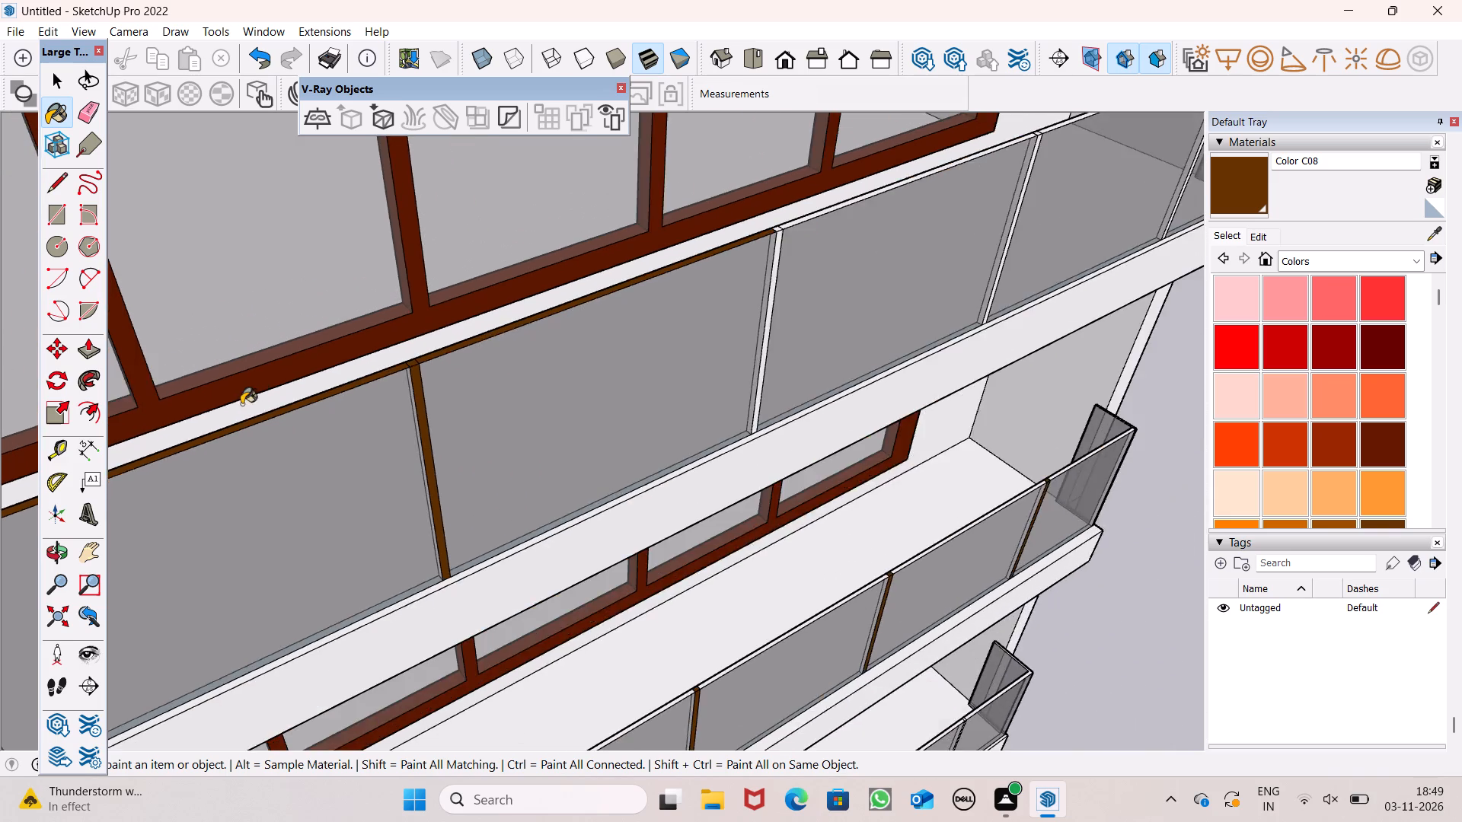
{"action": "scroll", "coordinate": [206, 395], "scroll_direction": "down", "scroll_amount": 6}
{"action": "scroll", "coordinate": [395, 301], "scroll_direction": "up", "scroll_amount": 6}
{"action": "scroll", "coordinate": [499, 361], "scroll_direction": "up", "scroll_amount": 9}
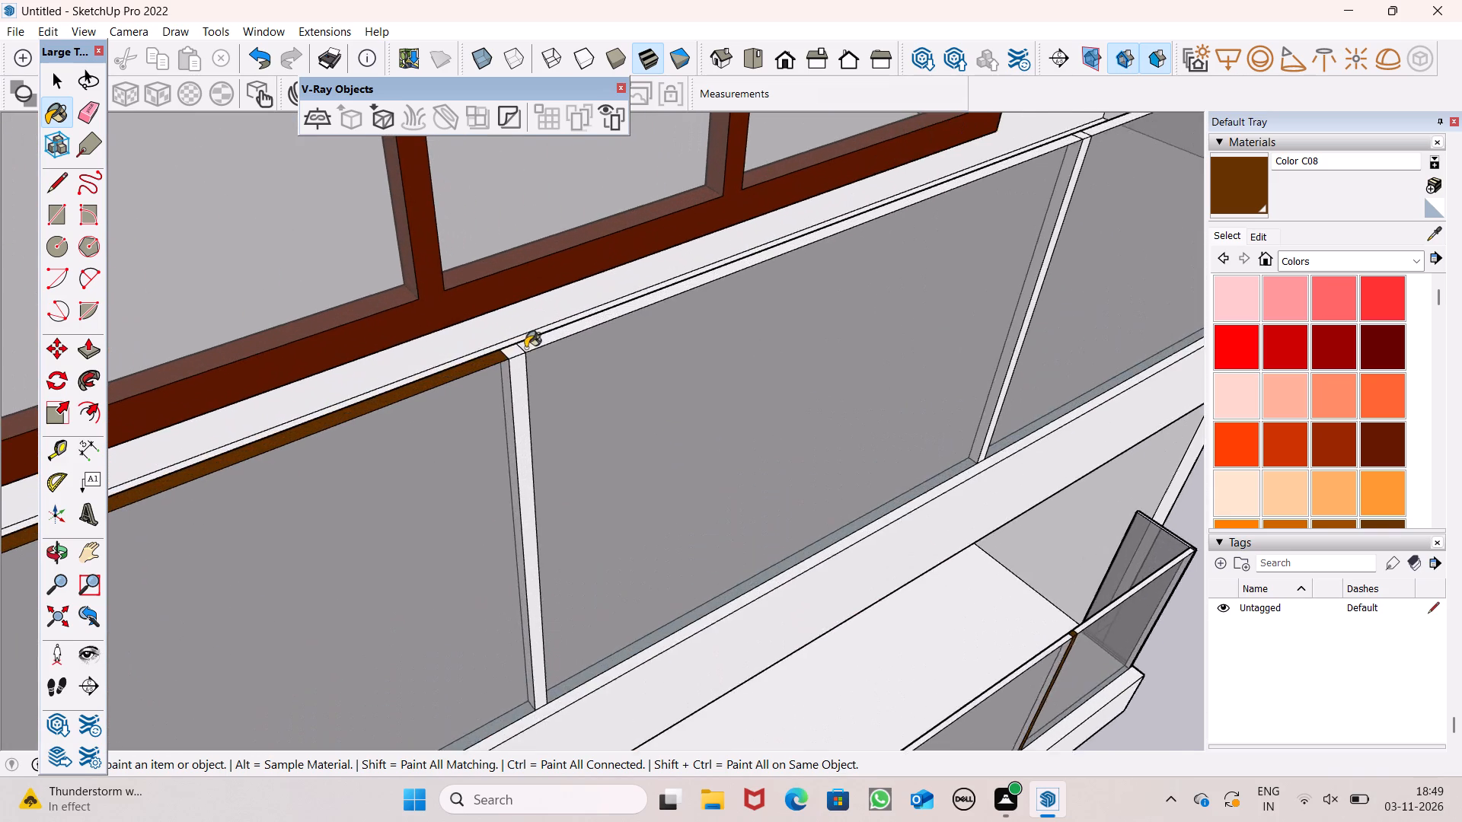
{"action": "scroll", "coordinate": [525, 348], "scroll_direction": "up", "scroll_amount": 6}
{"action": "left_click", "coordinate": [508, 357]}
{"action": "left_click", "coordinate": [544, 336]}
{"action": "left_click", "coordinate": [509, 372]}
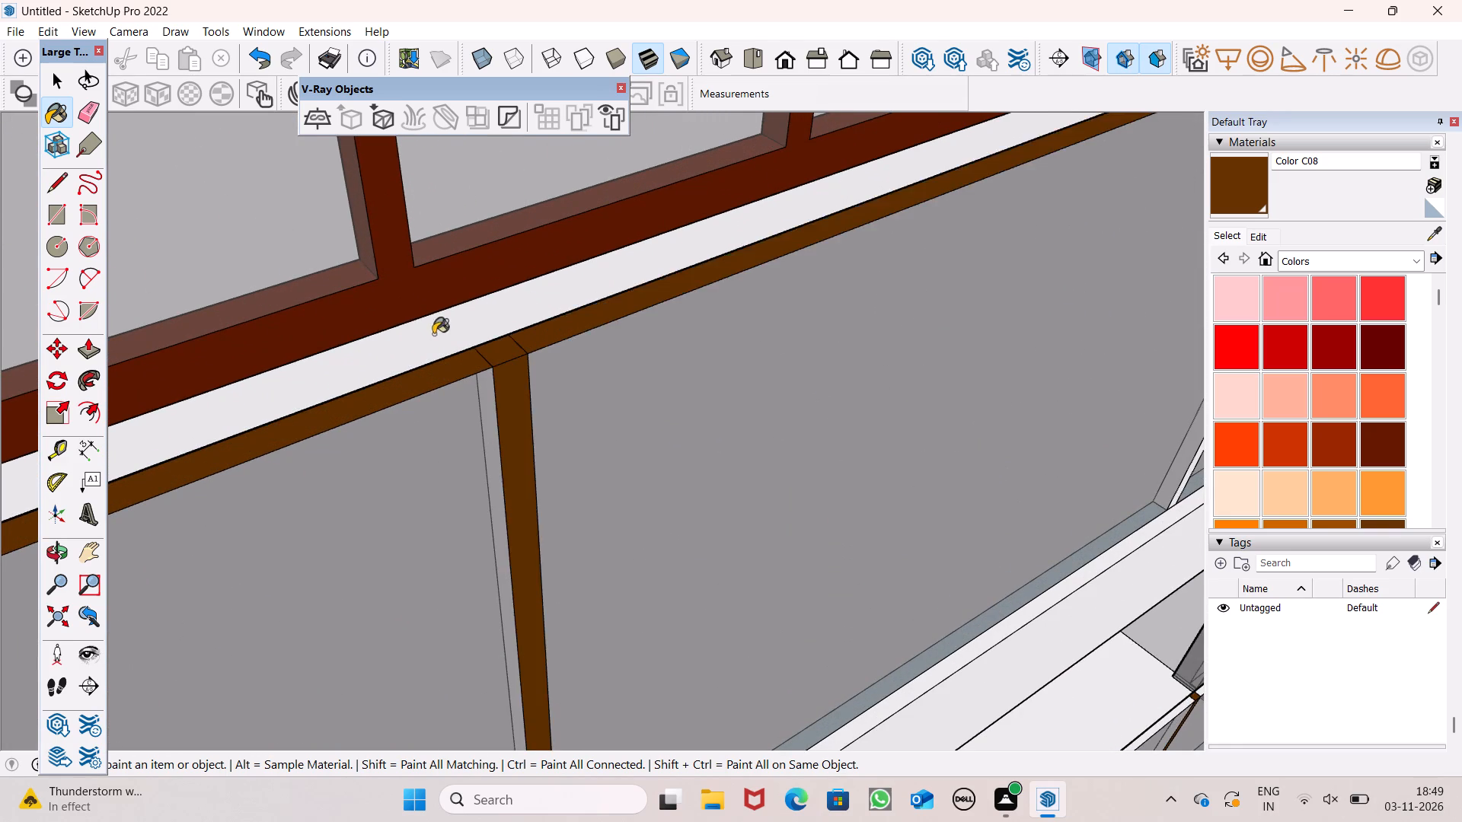
Paint the fourth intermediate post's top and outer face and the top rail section beyond it brown Color C08.
{"action": "scroll", "coordinate": [341, 435], "scroll_direction": "down", "scroll_amount": 6}
{"action": "scroll", "coordinate": [237, 457], "scroll_direction": "down", "scroll_amount": 7}
{"action": "scroll", "coordinate": [806, 225], "scroll_direction": "up", "scroll_amount": 6}
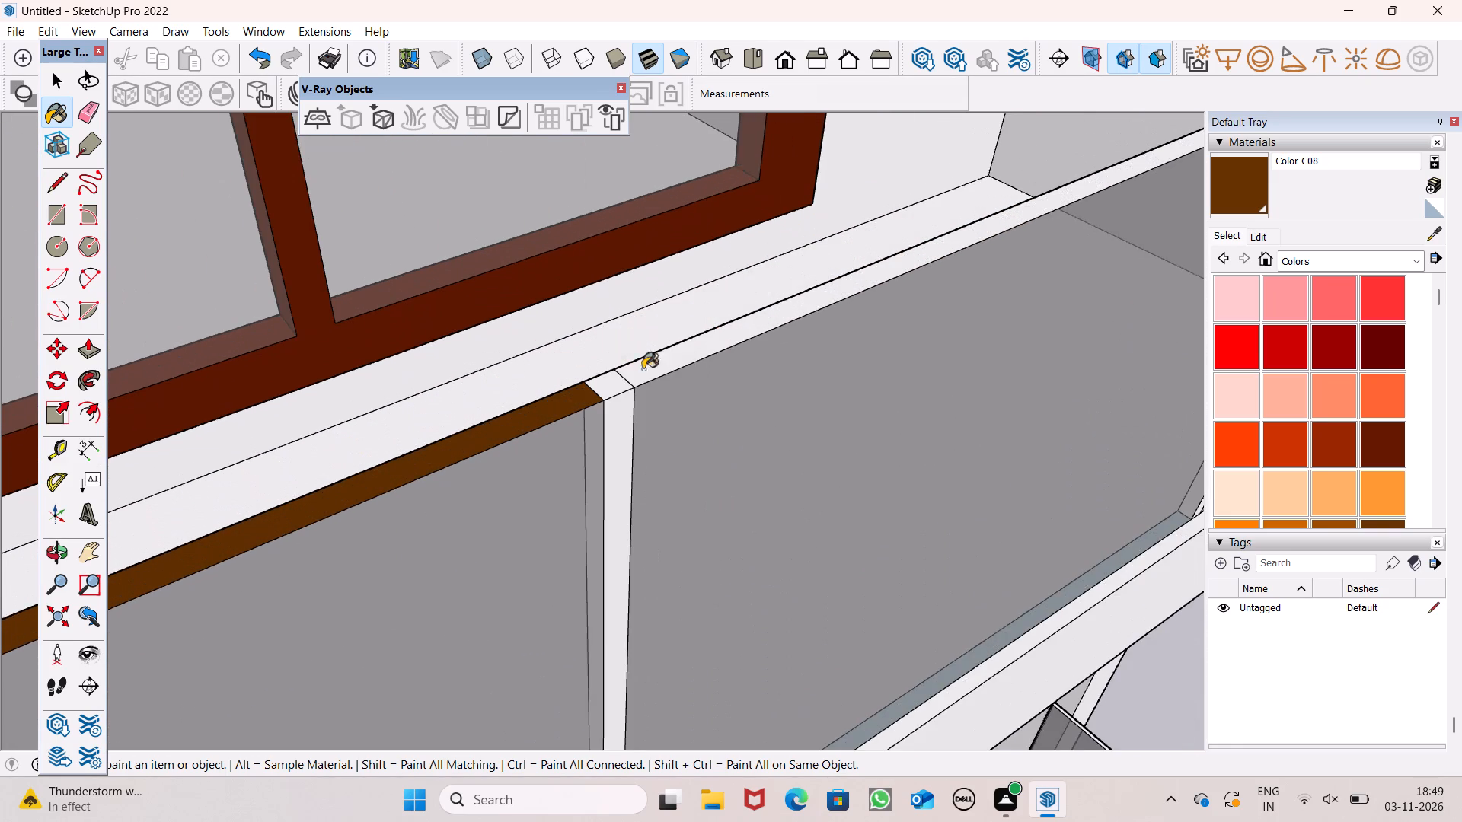
{"action": "scroll", "coordinate": [604, 395], "scroll_direction": "up", "scroll_amount": 2}
{"action": "left_click", "coordinate": [610, 391]}
{"action": "left_click", "coordinate": [614, 418]}
{"action": "scroll", "coordinate": [640, 307], "scroll_direction": "down", "scroll_amount": 7}
{"action": "scroll", "coordinate": [707, 308], "scroll_direction": "down", "scroll_amount": 7}
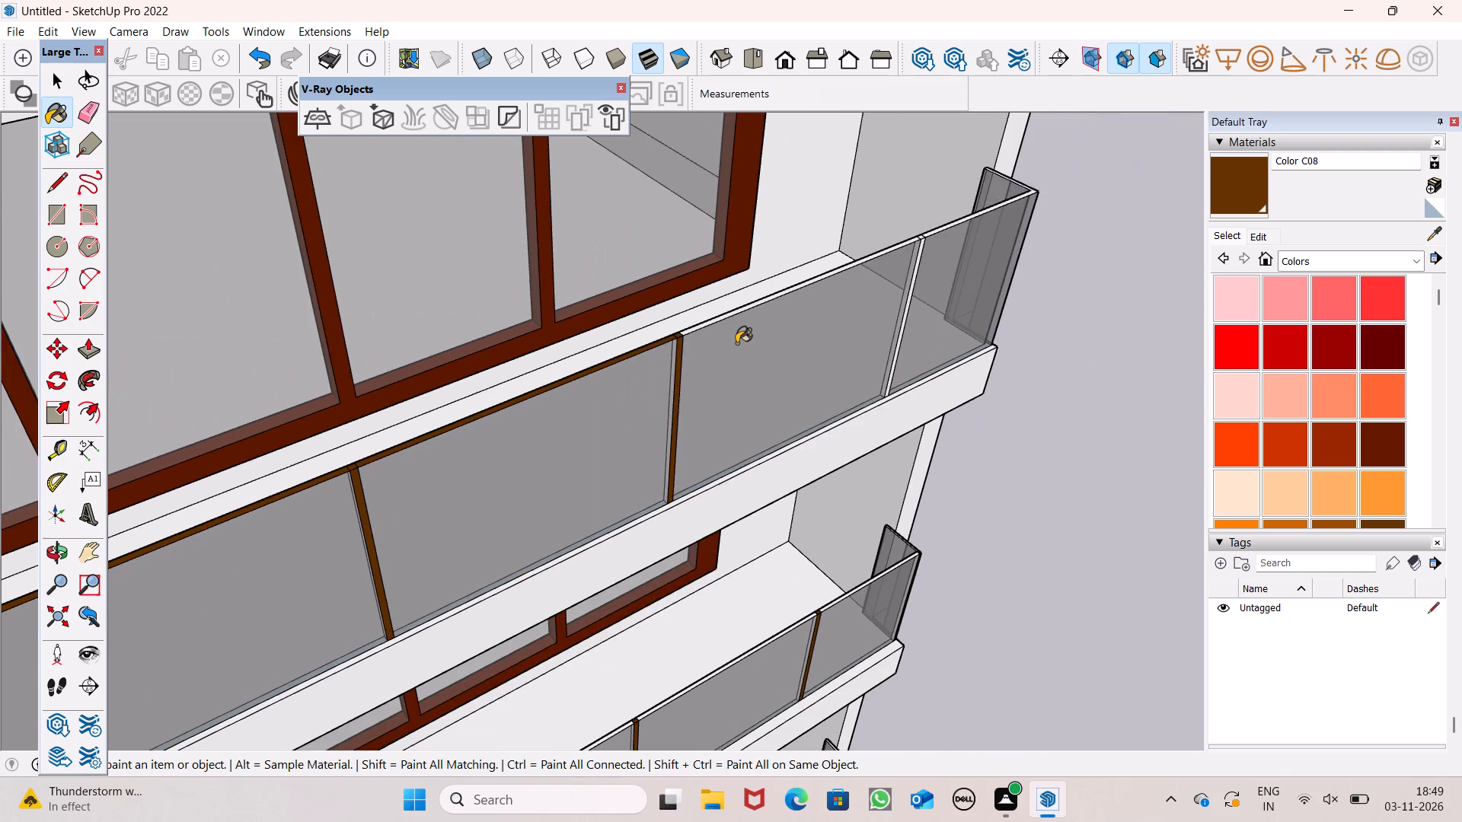
{"action": "scroll", "coordinate": [743, 352], "scroll_direction": "down", "scroll_amount": 2}
{"action": "middle_click_drag", "start_coordinate": [759, 367], "coordinate": [578, 349]}
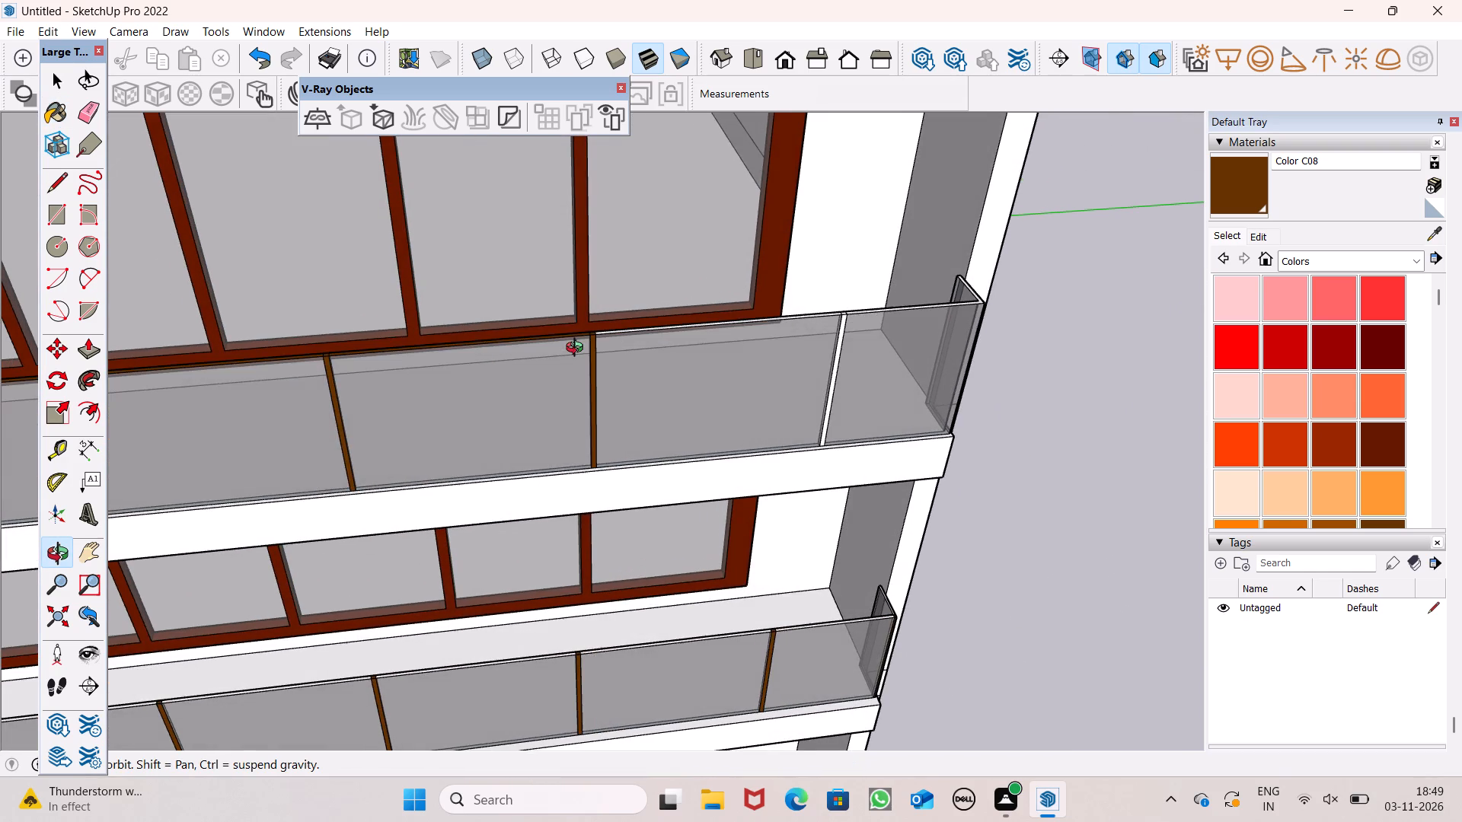
{"action": "middle_click_drag", "start_coordinate": [578, 349], "coordinate": [635, 386]}
{"action": "scroll", "coordinate": [891, 341], "scroll_direction": "down", "scroll_amount": 6}
{"action": "middle_click_drag", "start_coordinate": [897, 362], "coordinate": [774, 389]}
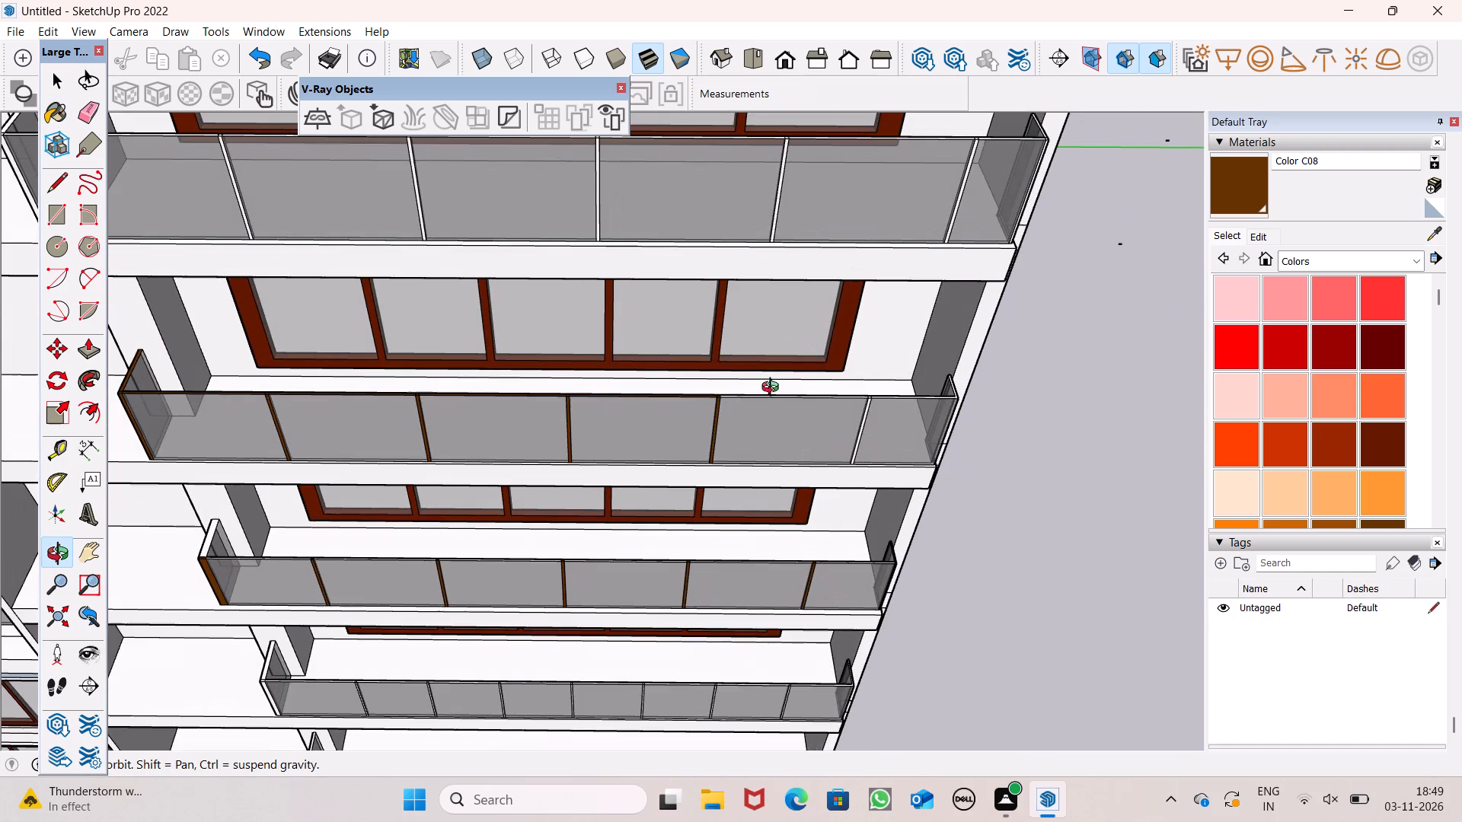
{"action": "middle_click_drag", "start_coordinate": [774, 389], "coordinate": [753, 371]}
{"action": "scroll", "coordinate": [817, 342], "scroll_direction": "up", "scroll_amount": 7}
{"action": "scroll", "coordinate": [754, 449], "scroll_direction": "up", "scroll_amount": 6}
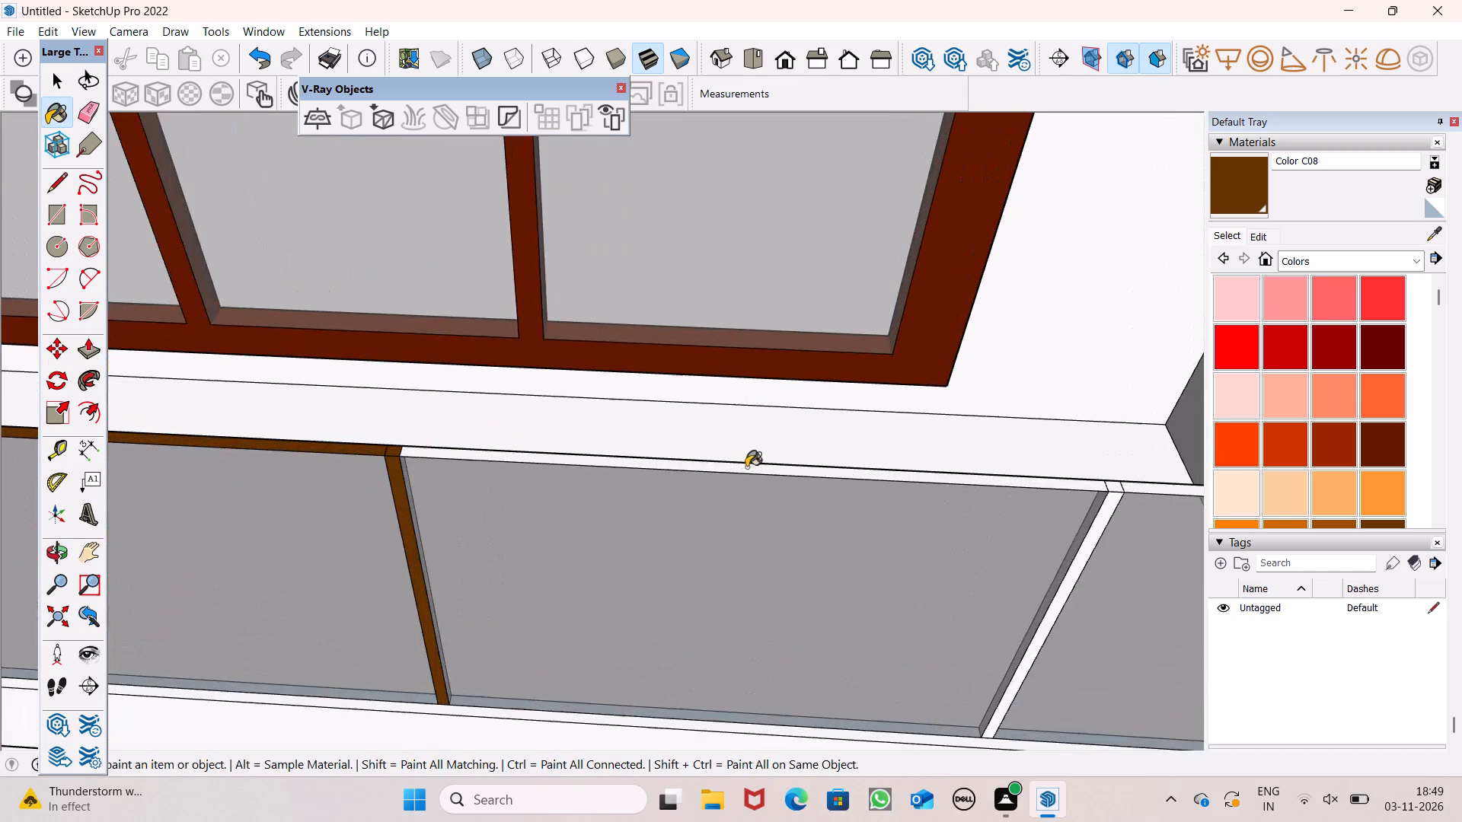
{"action": "left_click", "coordinate": [734, 466]}
Paint the last intermediate post's top and outer face and the remaining top rail around the end corner brown Color C08.
{"action": "scroll", "coordinate": [554, 424], "scroll_direction": "down", "scroll_amount": 5}
{"action": "scroll", "coordinate": [931, 490], "scroll_direction": "up", "scroll_amount": 5}
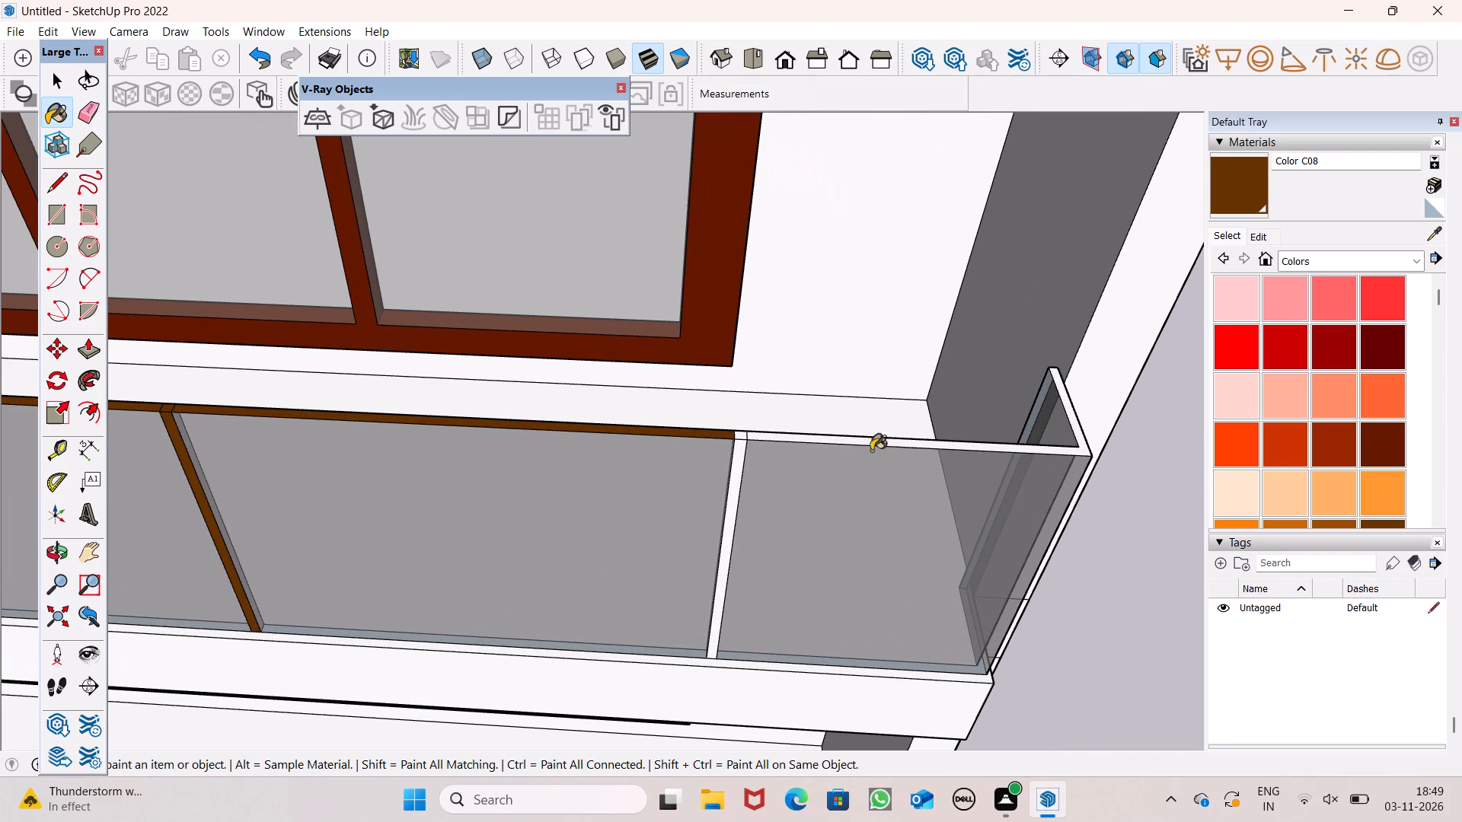
{"action": "left_click", "coordinate": [736, 435]}
{"action": "scroll", "coordinate": [758, 436], "scroll_direction": "up", "scroll_amount": 5}
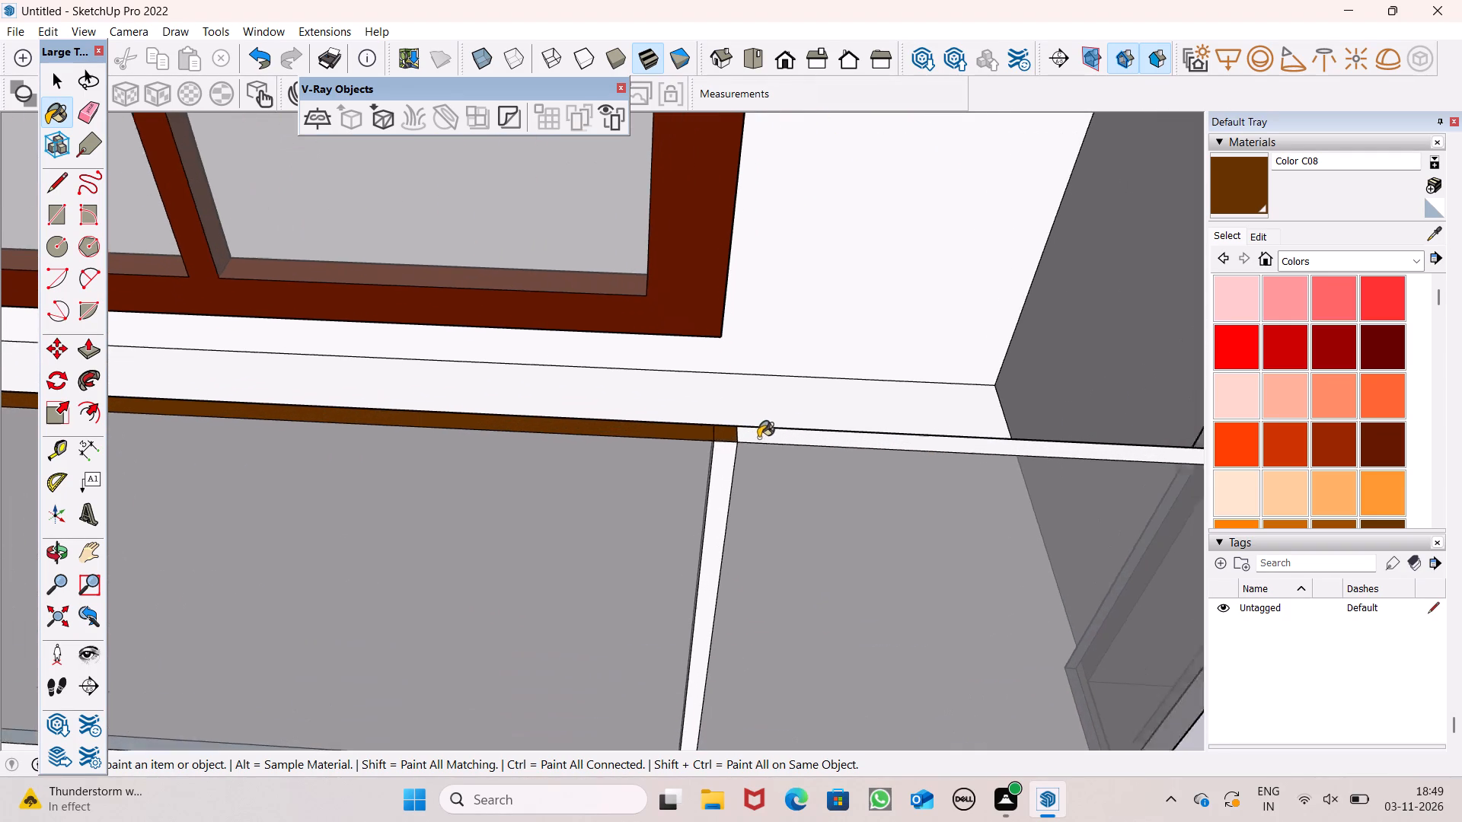
{"action": "scroll", "coordinate": [758, 438], "scroll_direction": "up", "scroll_amount": 2}
{"action": "left_click_drag", "start_coordinate": [752, 438], "coordinate": [745, 437]}
{"action": "left_click", "coordinate": [720, 445]}
Paint the balcony-side face of the intermediate post nearest that end corner brown Color C08.
{"action": "scroll", "coordinate": [480, 419], "scroll_direction": "down", "scroll_amount": 6}
{"action": "scroll", "coordinate": [902, 429], "scroll_direction": "up", "scroll_amount": 2}
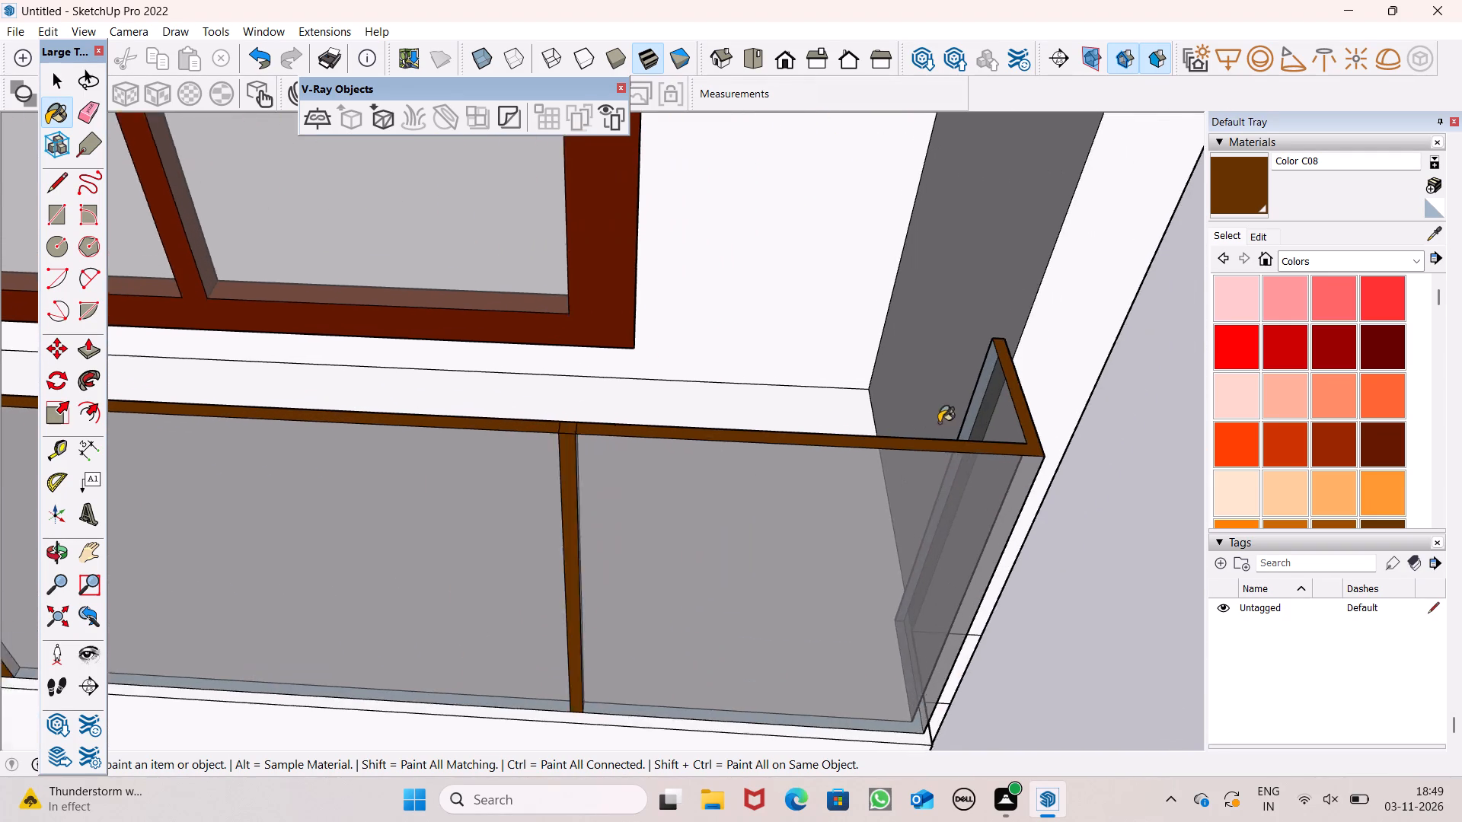
{"action": "scroll", "coordinate": [939, 422], "scroll_direction": "up", "scroll_amount": 3}
{"action": "scroll", "coordinate": [928, 397], "scroll_direction": "down", "scroll_amount": 6}
{"action": "middle_click_drag", "start_coordinate": [987, 420], "coordinate": [755, 390]}
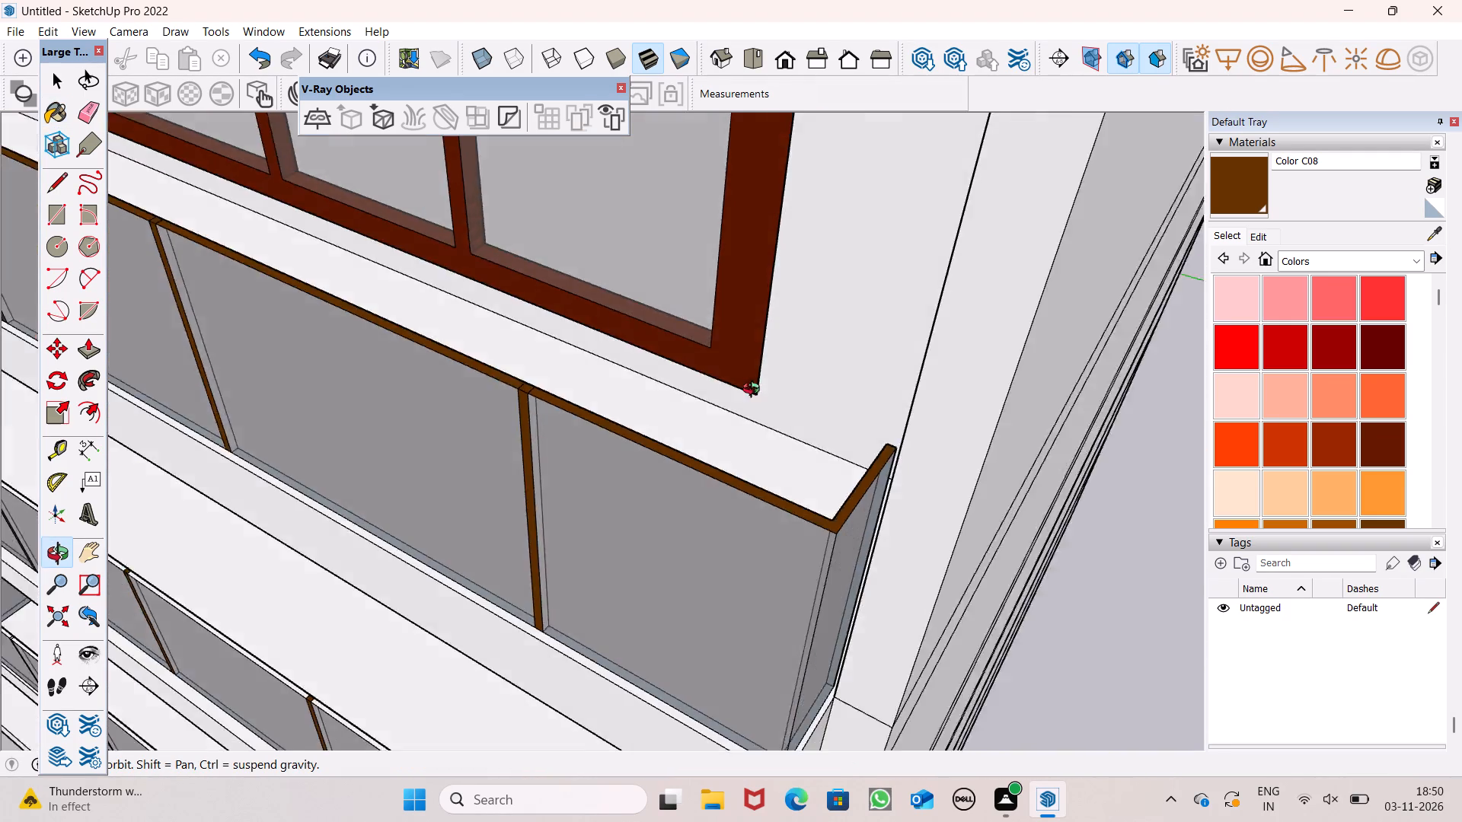
{"action": "middle_click_drag", "start_coordinate": [755, 390], "coordinate": [447, 447]}
{"action": "scroll", "coordinate": [447, 435], "scroll_direction": "up", "scroll_amount": 8}
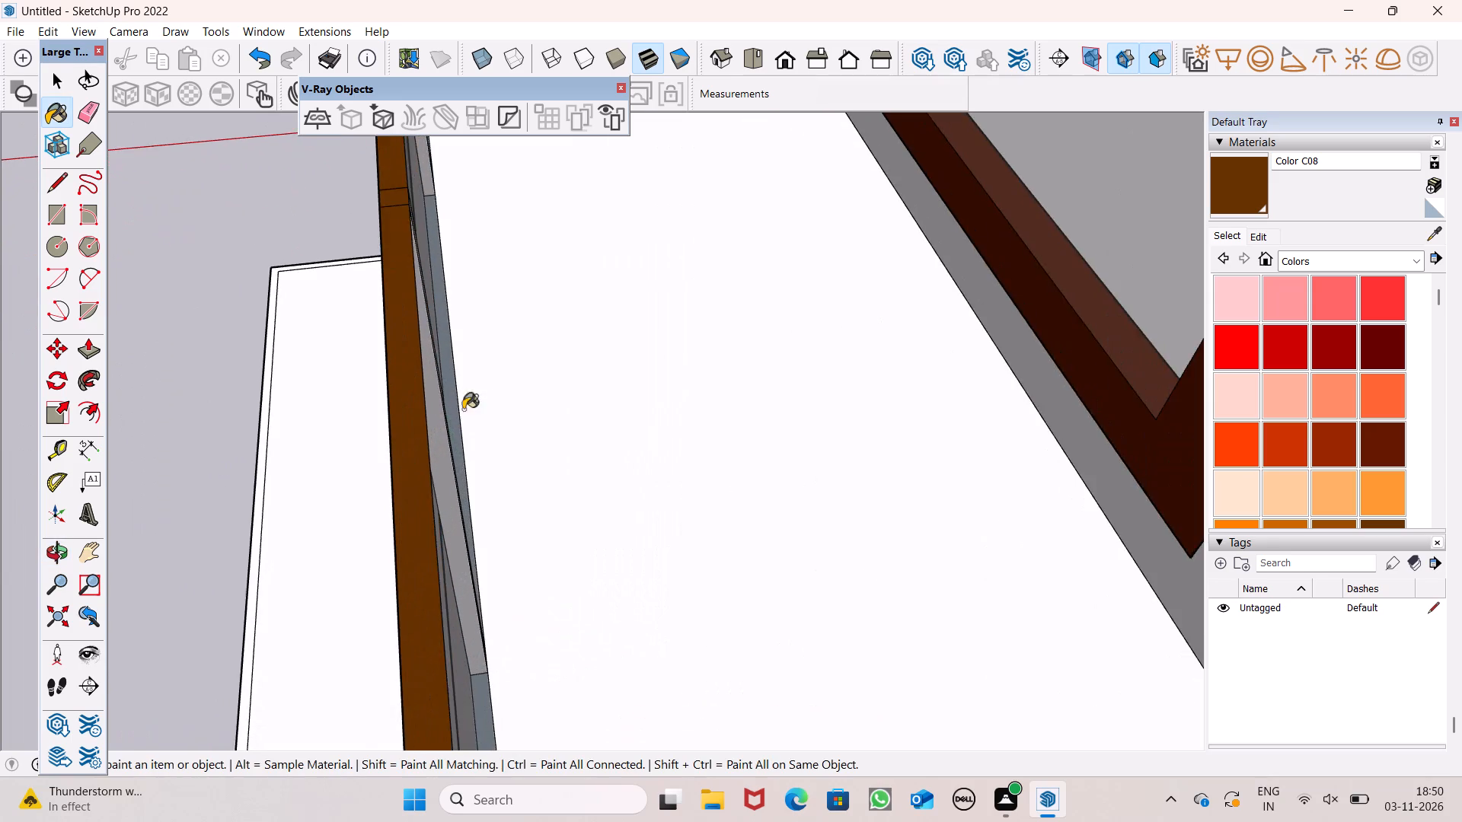
{"action": "middle_click_drag", "start_coordinate": [499, 409], "coordinate": [363, 414]}
{"action": "scroll", "coordinate": [376, 427], "scroll_direction": "up", "scroll_amount": 1}
{"action": "left_click", "coordinate": [299, 474]}
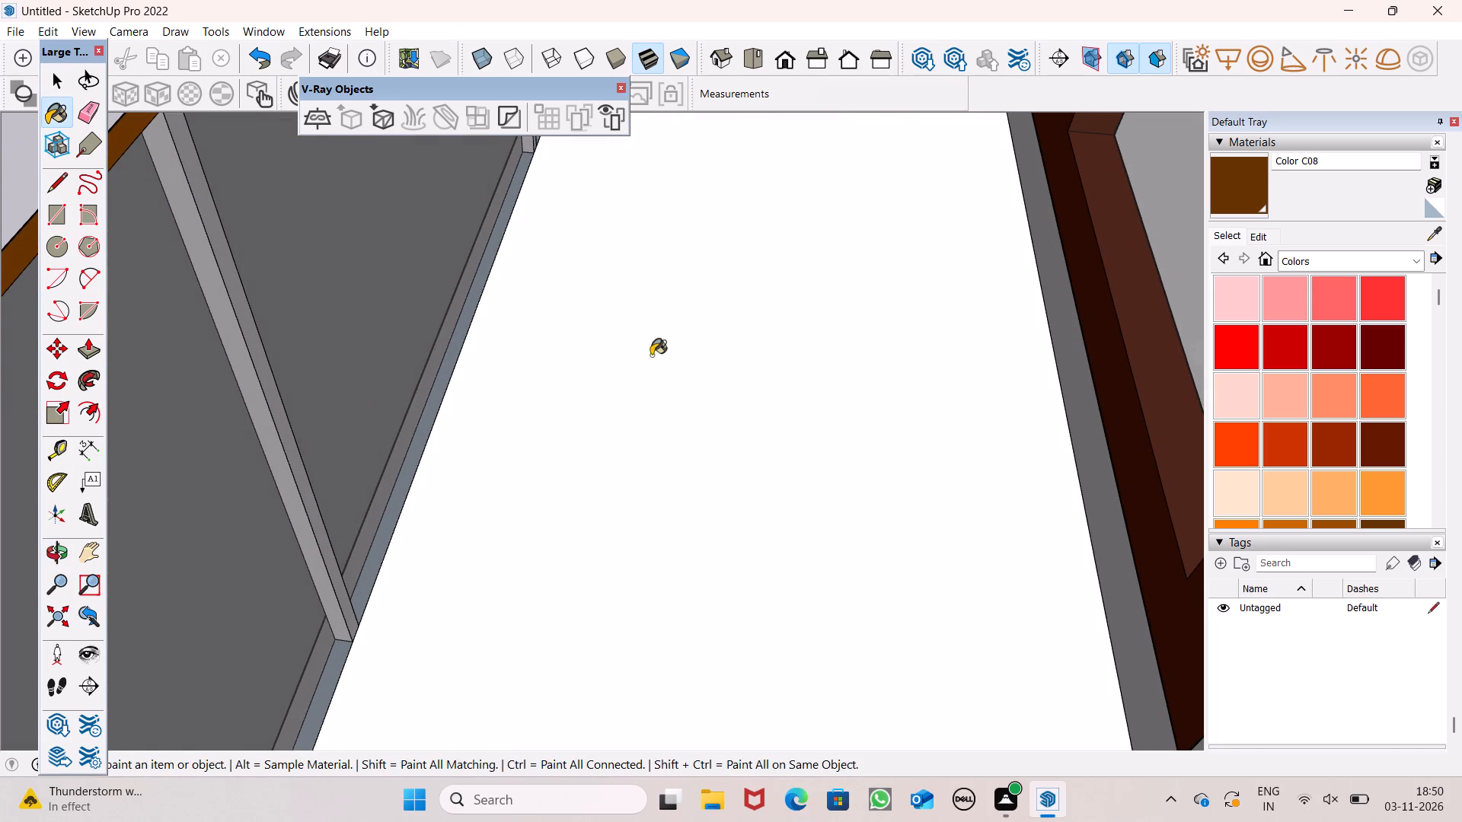
{"action": "middle_click_drag", "start_coordinate": [672, 414], "coordinate": [923, 442]}
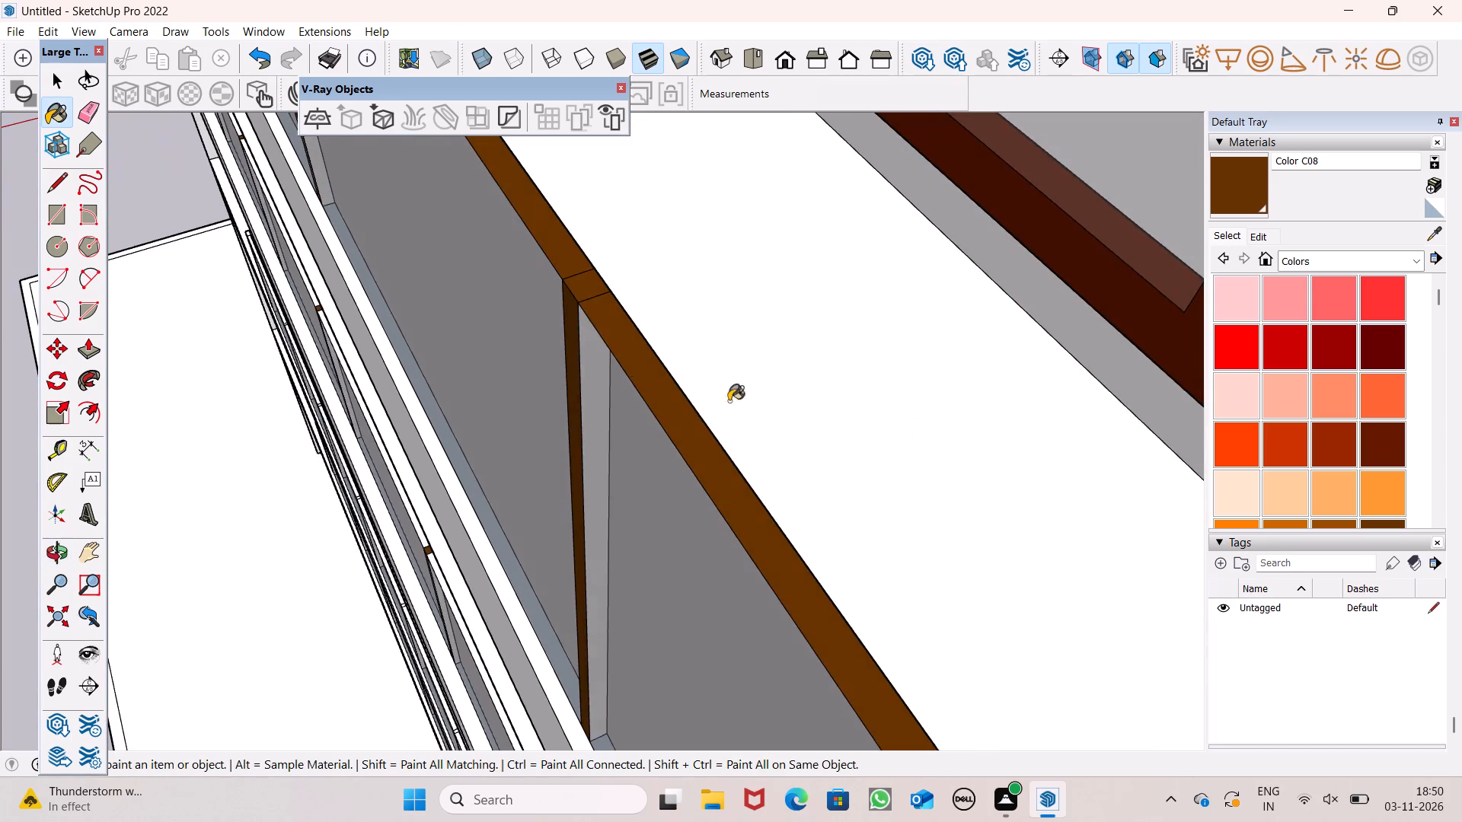
{"action": "scroll", "coordinate": [374, 399], "scroll_direction": "down", "scroll_amount": 6}
{"action": "scroll", "coordinate": [314, 381], "scroll_direction": "down", "scroll_amount": 3}
{"action": "middle_click_drag", "start_coordinate": [397, 413], "coordinate": [484, 309]}
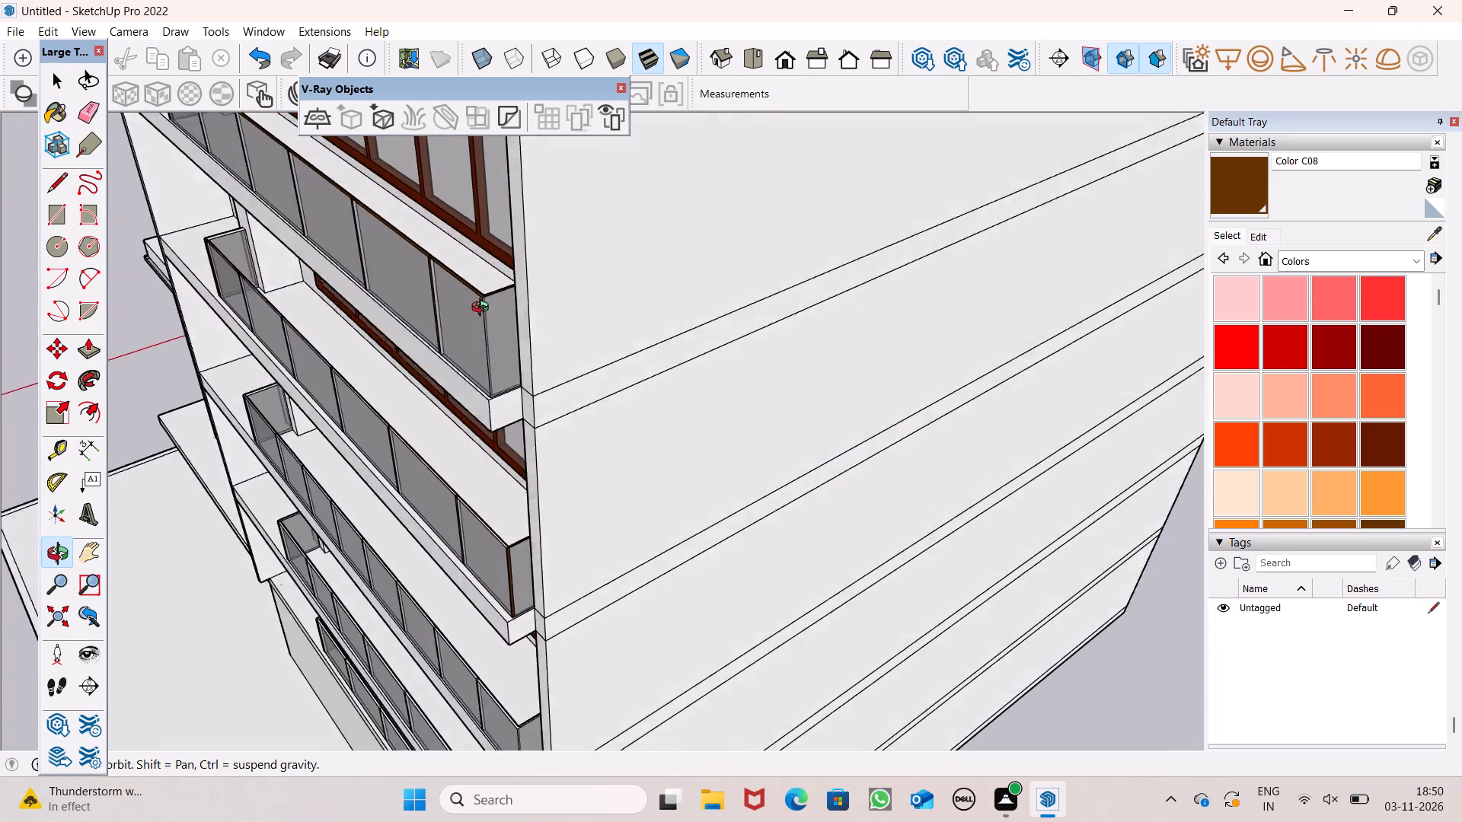
{"action": "middle_click_drag", "start_coordinate": [484, 309], "coordinate": [493, 306]}
{"action": "scroll", "coordinate": [493, 306], "scroll_direction": "up", "scroll_amount": 9}
{"action": "scroll", "coordinate": [455, 361], "scroll_direction": "down", "scroll_amount": 6}
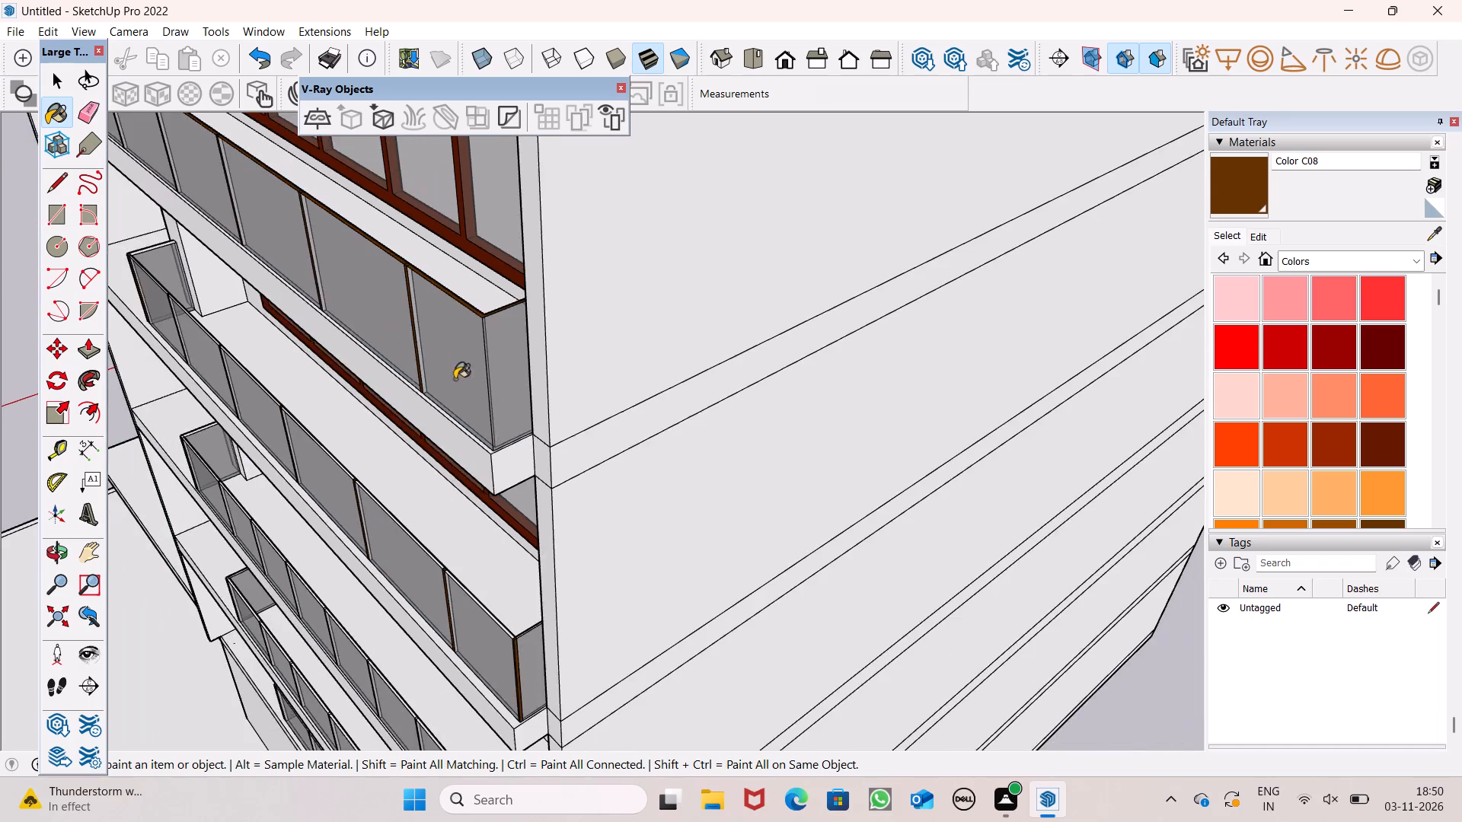
{"action": "middle_click_drag", "start_coordinate": [519, 399], "coordinate": [391, 358]}
{"action": "scroll", "coordinate": [383, 248], "scroll_direction": "up", "scroll_amount": 10}
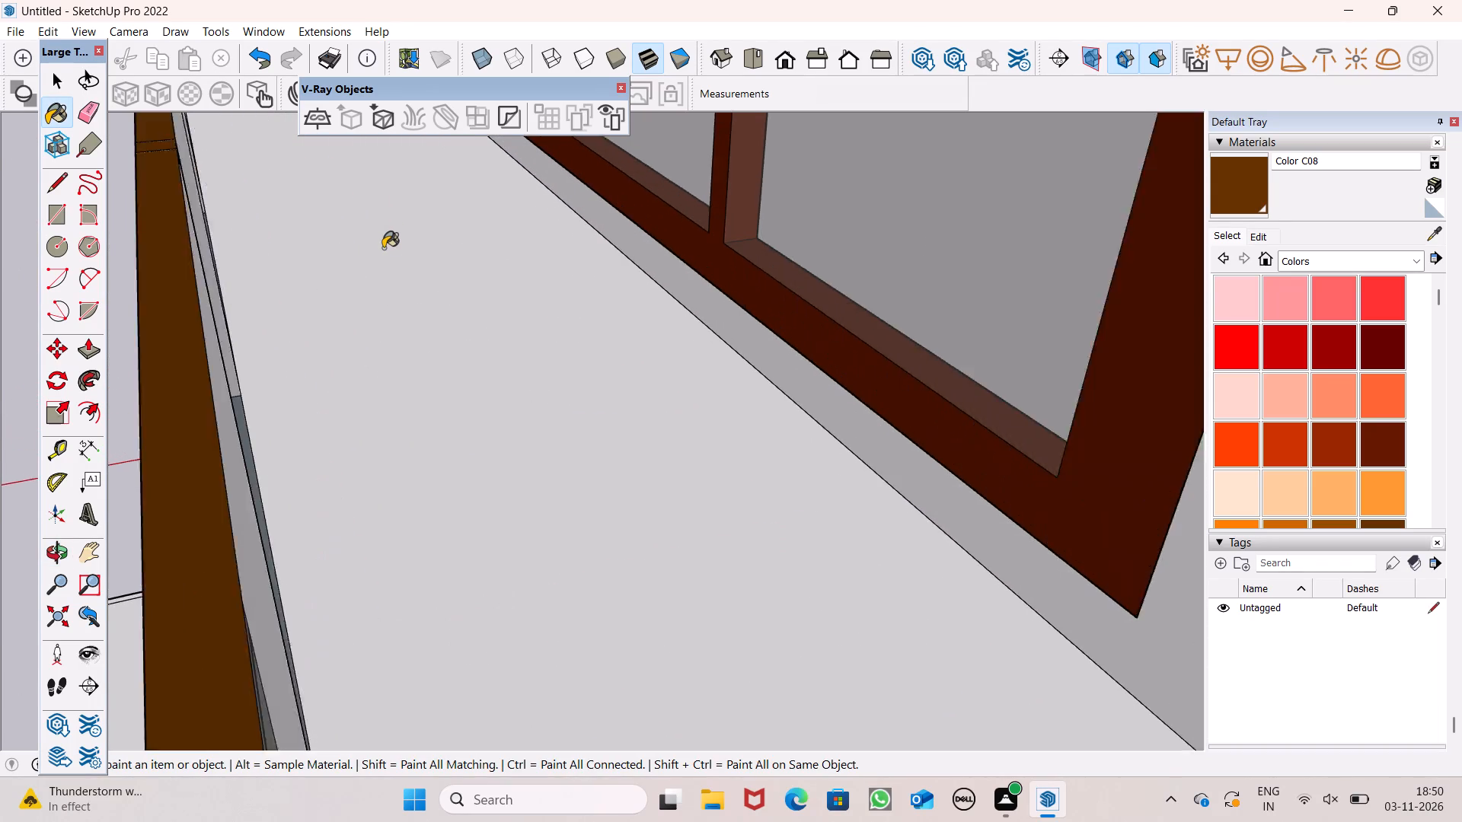
{"action": "scroll", "coordinate": [383, 248], "scroll_direction": "up", "scroll_amount": 2}
{"action": "middle_click_drag", "start_coordinate": [385, 286], "coordinate": [298, 309]}
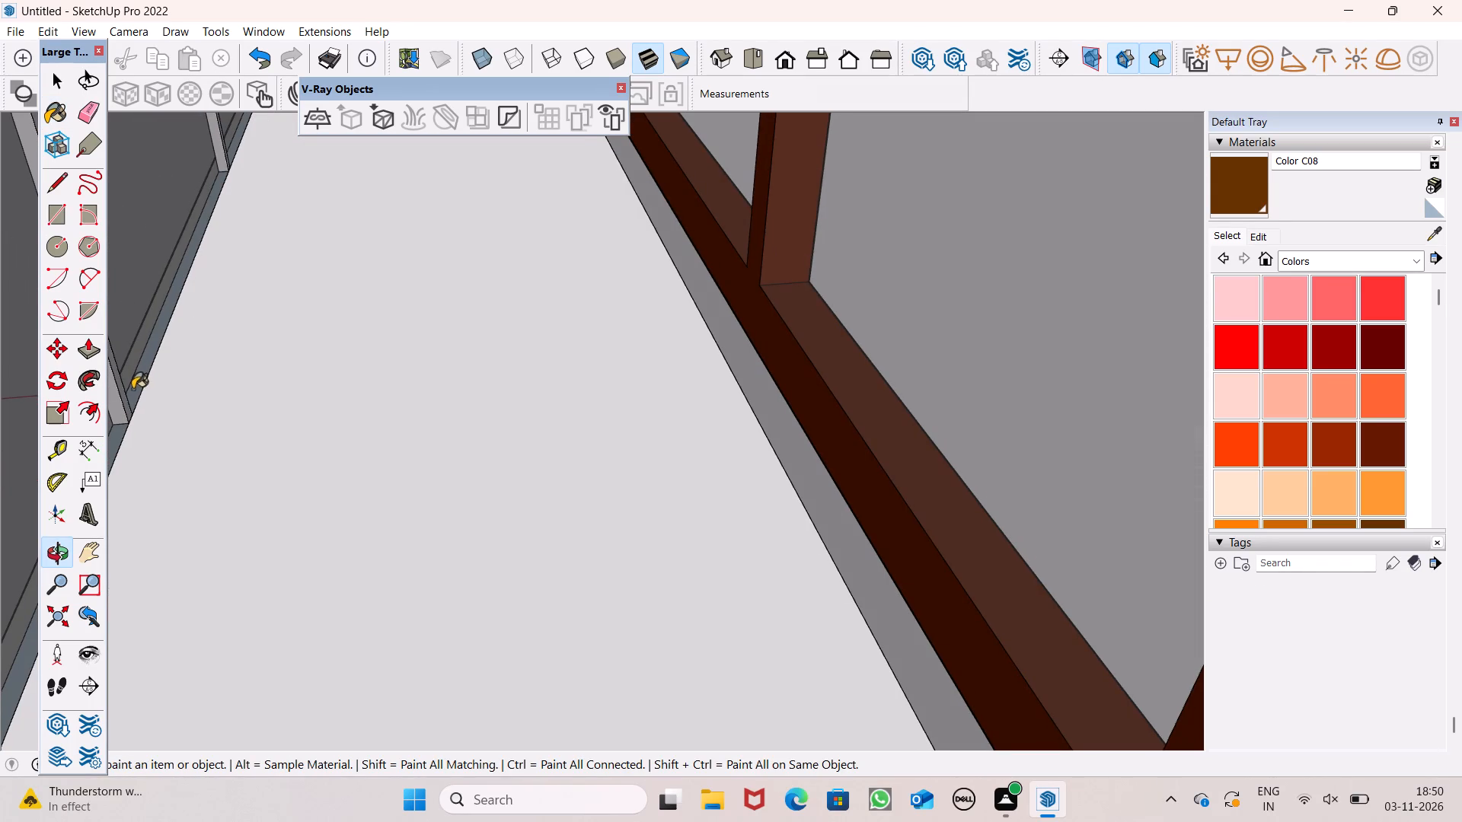
{"action": "left_click", "coordinate": [124, 400]}
Paint the balcony-side faces of the further intermediate posts along the same railing brown Color C08.
{"action": "scroll", "coordinate": [223, 193], "scroll_direction": "up", "scroll_amount": 1}
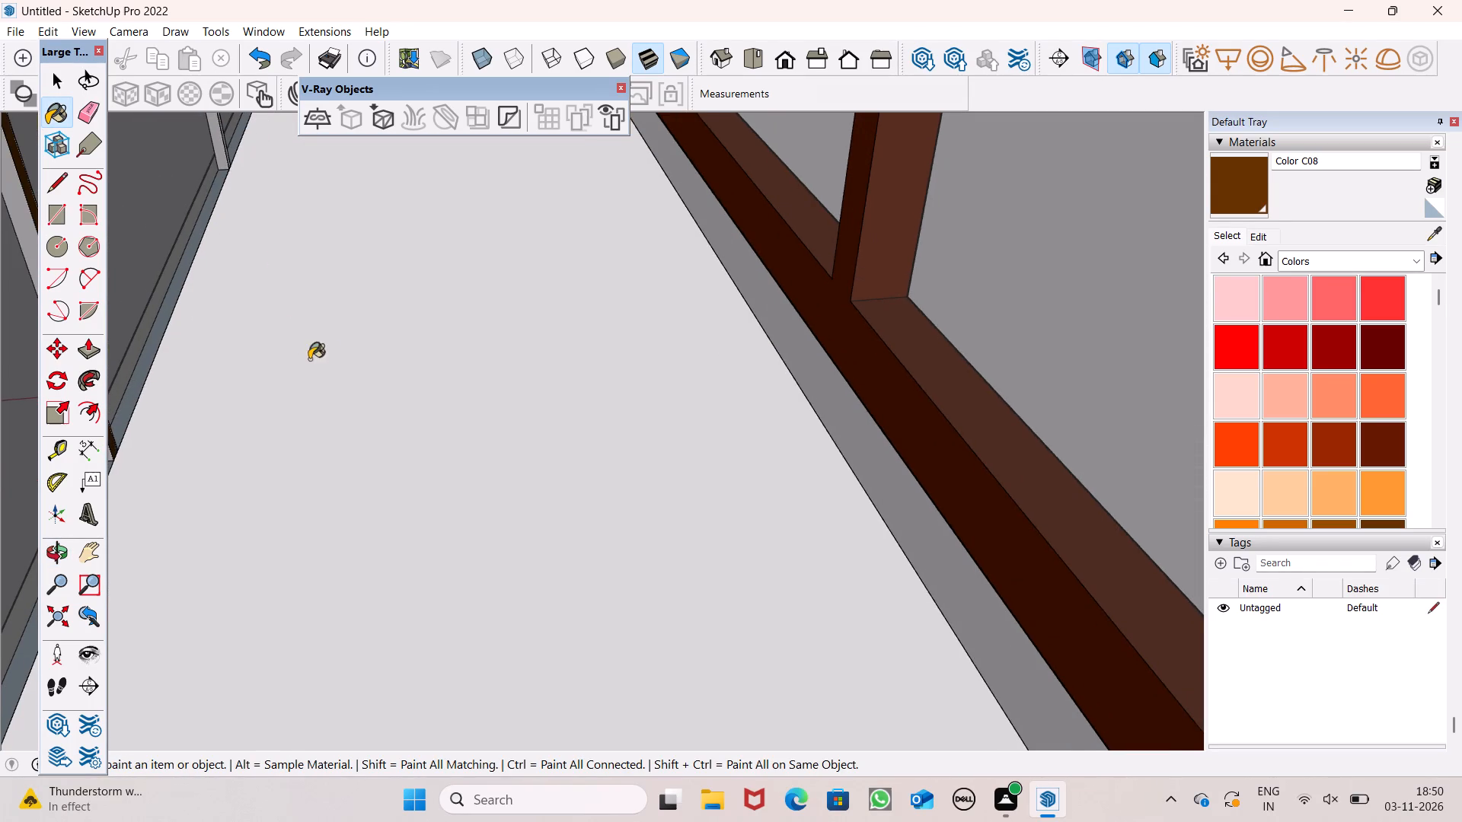
{"action": "middle_click_drag", "start_coordinate": [322, 361], "coordinate": [353, 242]}
{"action": "scroll", "coordinate": [161, 198], "scroll_direction": "up", "scroll_amount": 6}
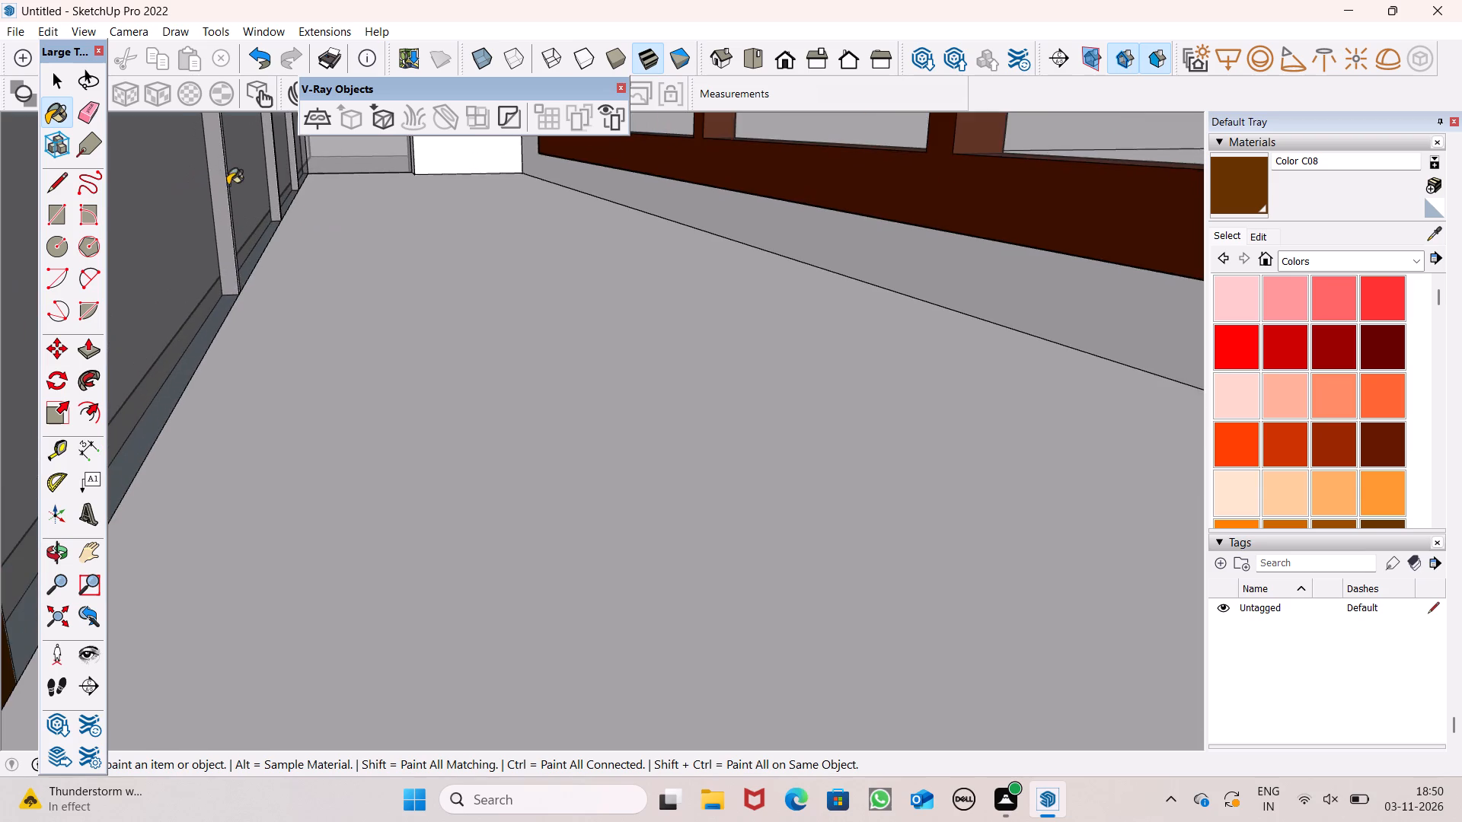
{"action": "scroll", "coordinate": [238, 221], "scroll_direction": "up", "scroll_amount": 7}
{"action": "scroll", "coordinate": [241, 301], "scroll_direction": "up", "scroll_amount": 6}
{"action": "left_click", "coordinate": [238, 355]}
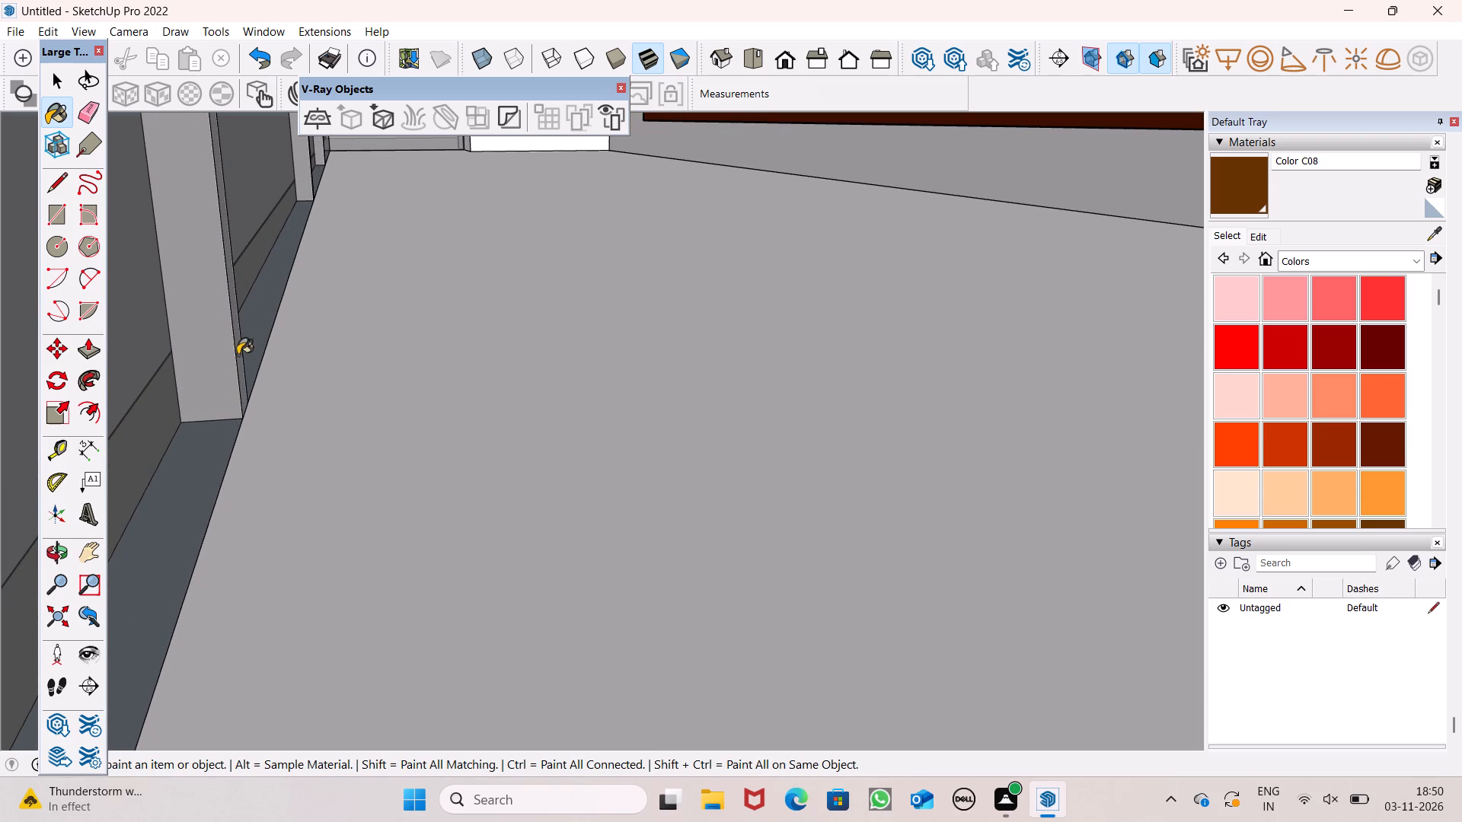
{"action": "scroll", "coordinate": [286, 210], "scroll_direction": "up", "scroll_amount": 12}
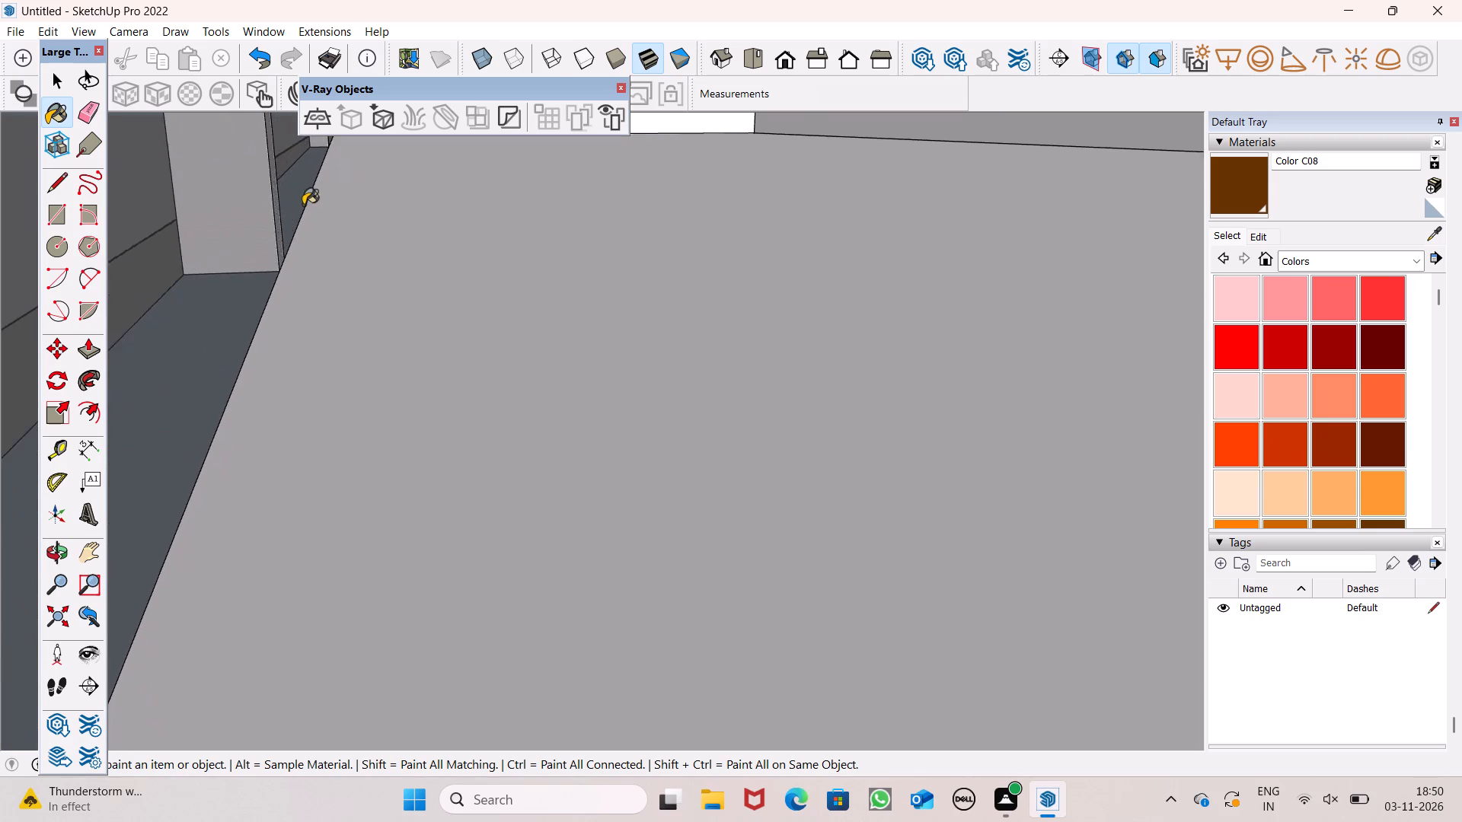
{"action": "scroll", "coordinate": [303, 205], "scroll_direction": "up", "scroll_amount": 4}
{"action": "left_click", "coordinate": [261, 237]}
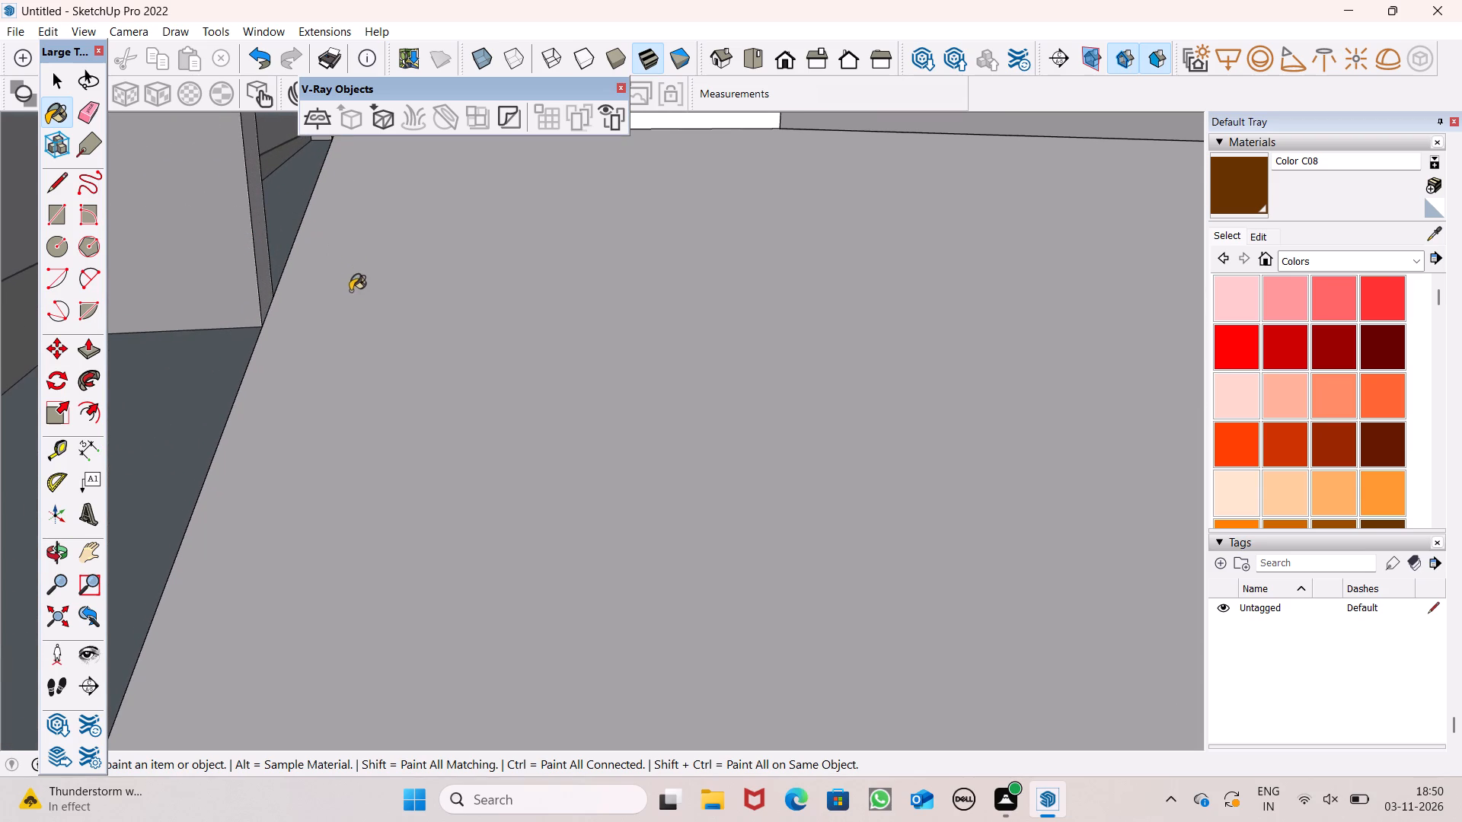
{"action": "scroll", "coordinate": [353, 304], "scroll_direction": "down", "scroll_amount": 6}
{"action": "scroll", "coordinate": [396, 180], "scroll_direction": "up", "scroll_amount": 7}
{"action": "scroll", "coordinate": [333, 275], "scroll_direction": "down", "scroll_amount": 4}
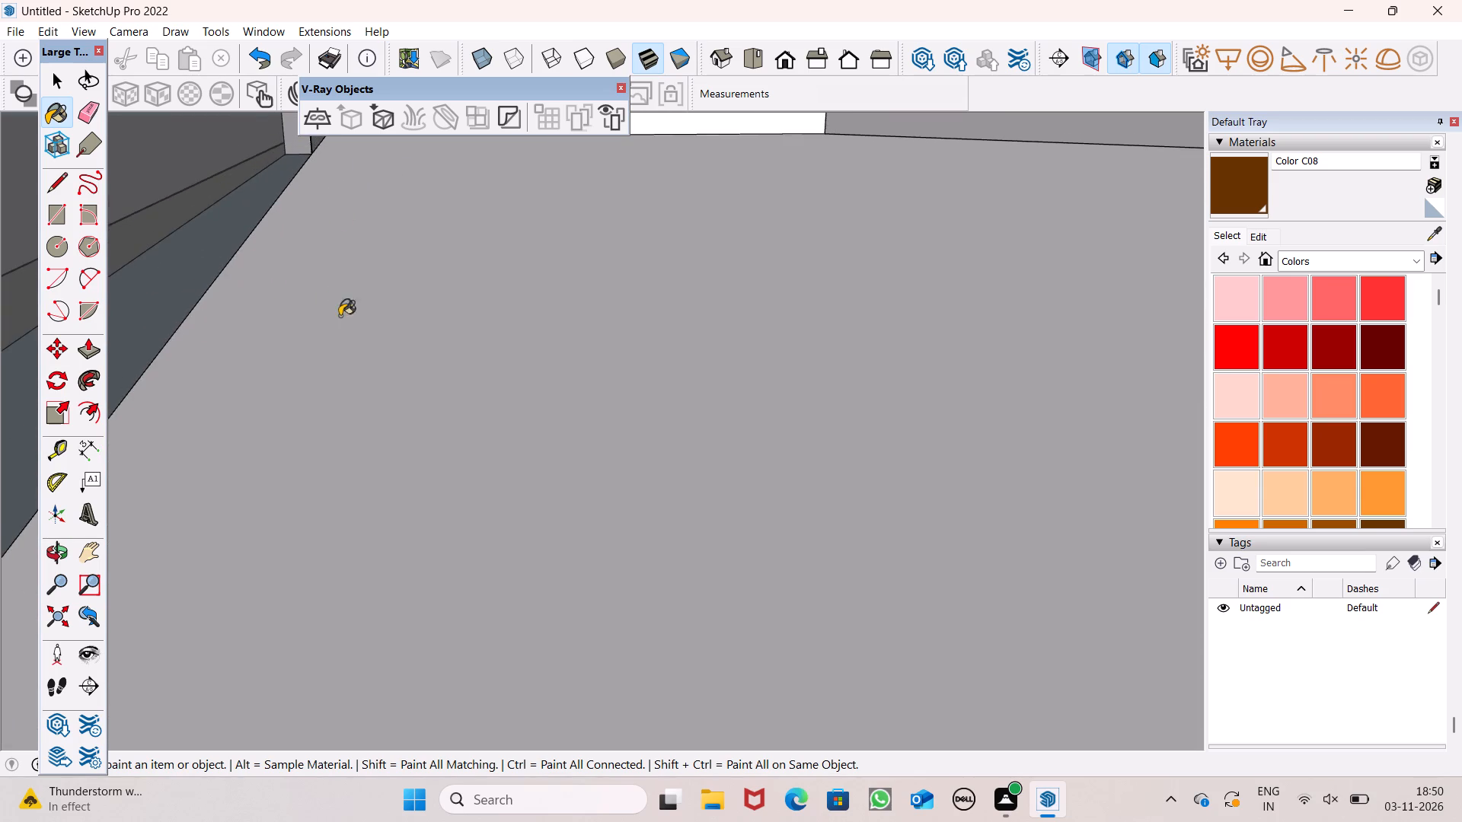
{"action": "middle_click_drag", "start_coordinate": [340, 316], "coordinate": [344, 269]}
{"action": "scroll", "coordinate": [292, 184], "scroll_direction": "up", "scroll_amount": 7}
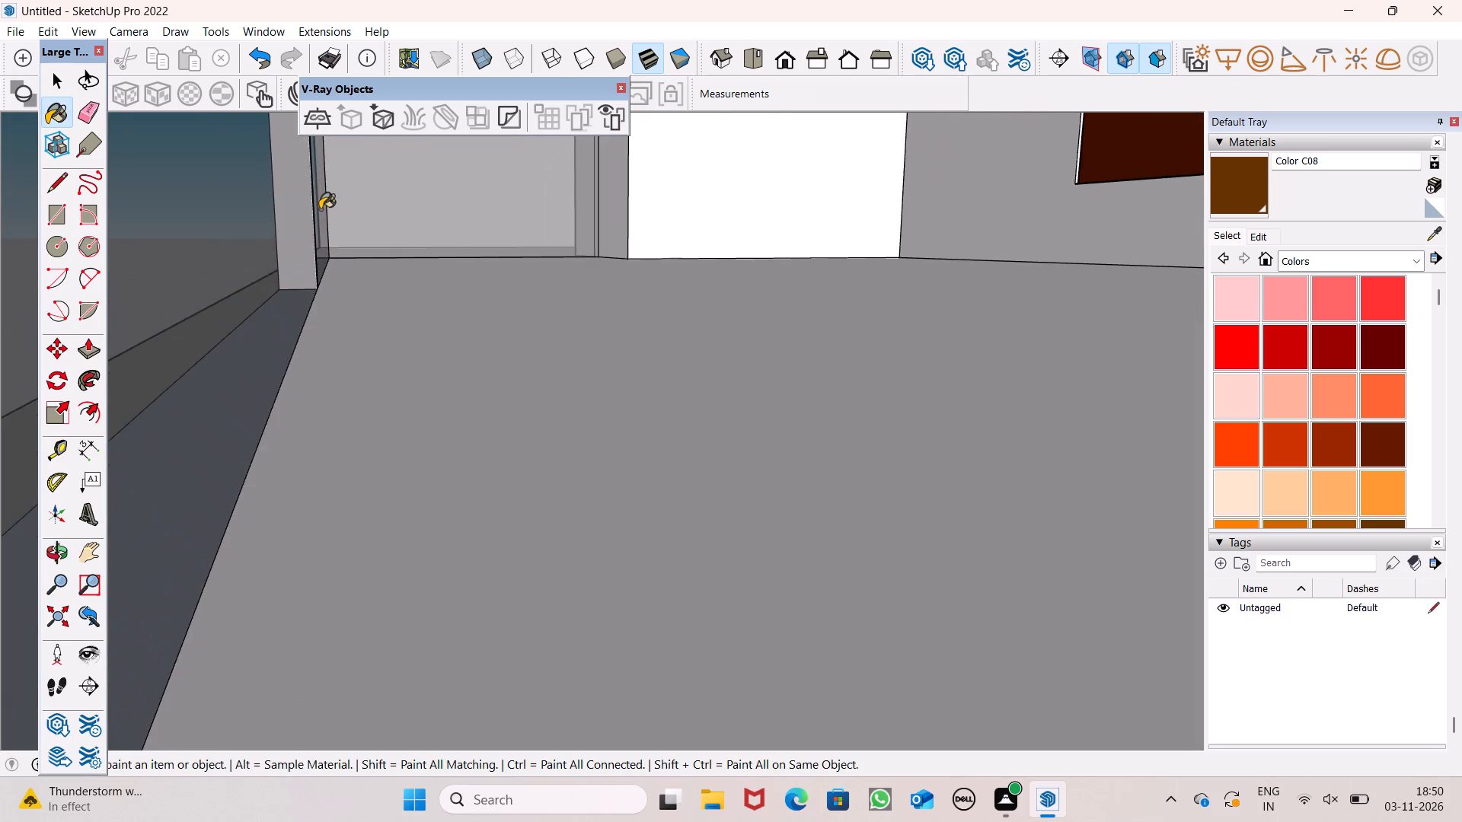
{"action": "scroll", "coordinate": [320, 209], "scroll_direction": "up", "scroll_amount": 8}
{"action": "middle_click_drag", "start_coordinate": [328, 285], "coordinate": [302, 307]}
{"action": "scroll", "coordinate": [352, 317], "scroll_direction": "down", "scroll_amount": 1}
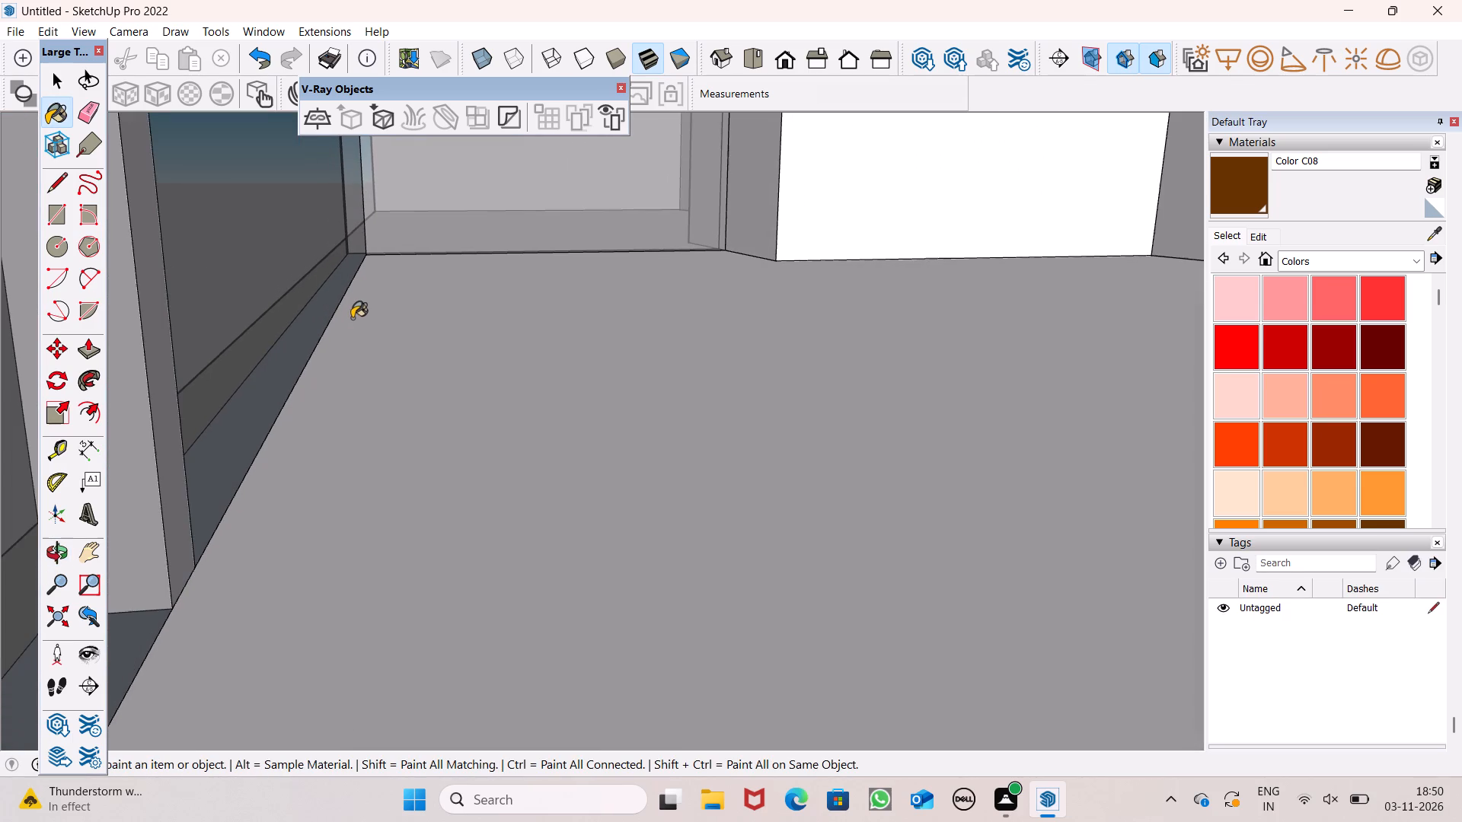
{"action": "left_click", "coordinate": [168, 443]}
Examine the balcony railings from outside the building to check their painted posts and rails.
{"action": "middle_click_drag", "start_coordinate": [304, 426], "coordinate": [997, 432]}
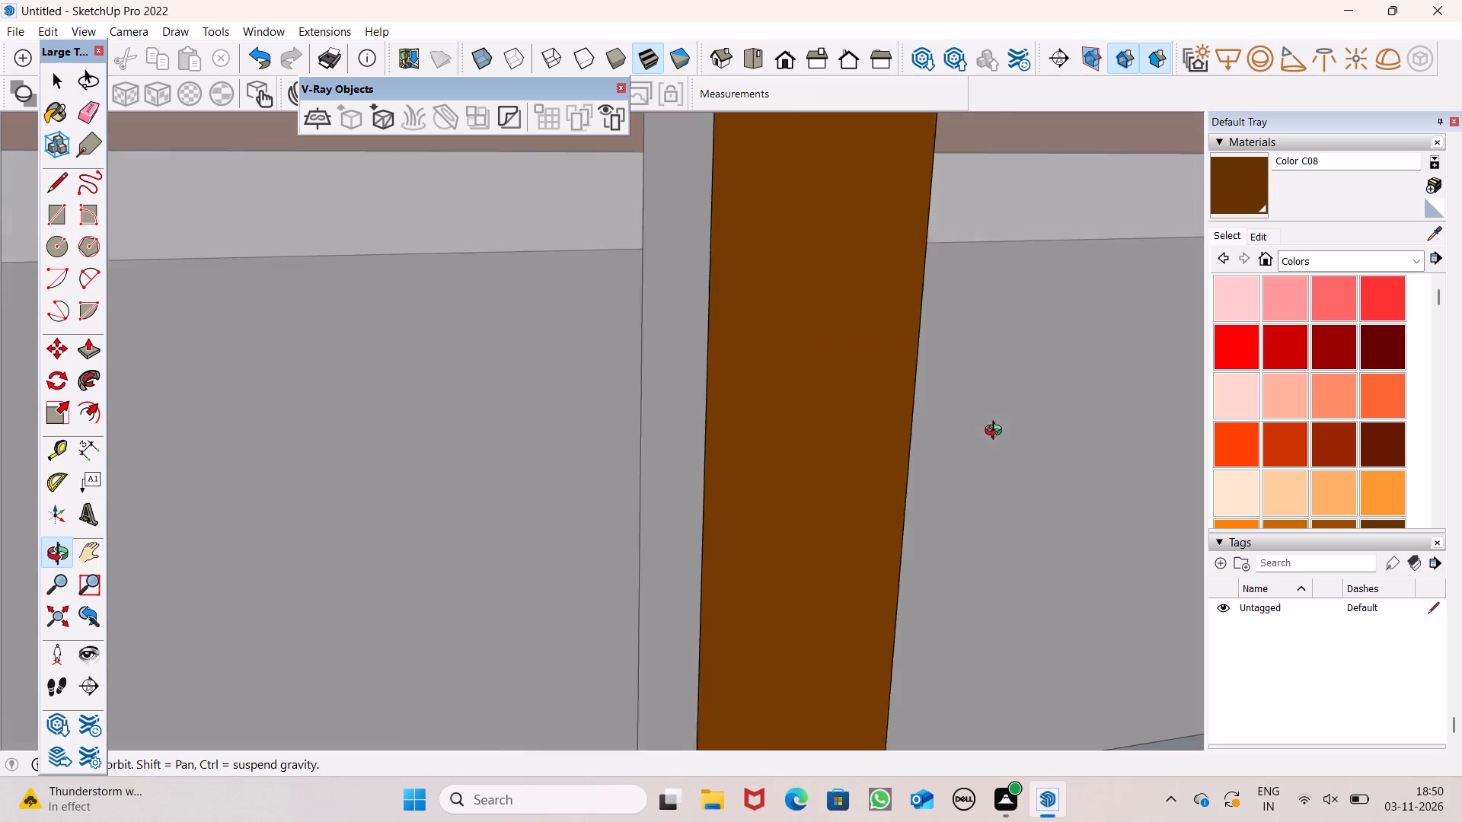
{"action": "middle_click_drag", "start_coordinate": [997, 432], "coordinate": [998, 430]}
{"action": "scroll", "coordinate": [636, 388], "scroll_direction": "down", "scroll_amount": 13}
{"action": "scroll", "coordinate": [575, 374], "scroll_direction": "down", "scroll_amount": 8}
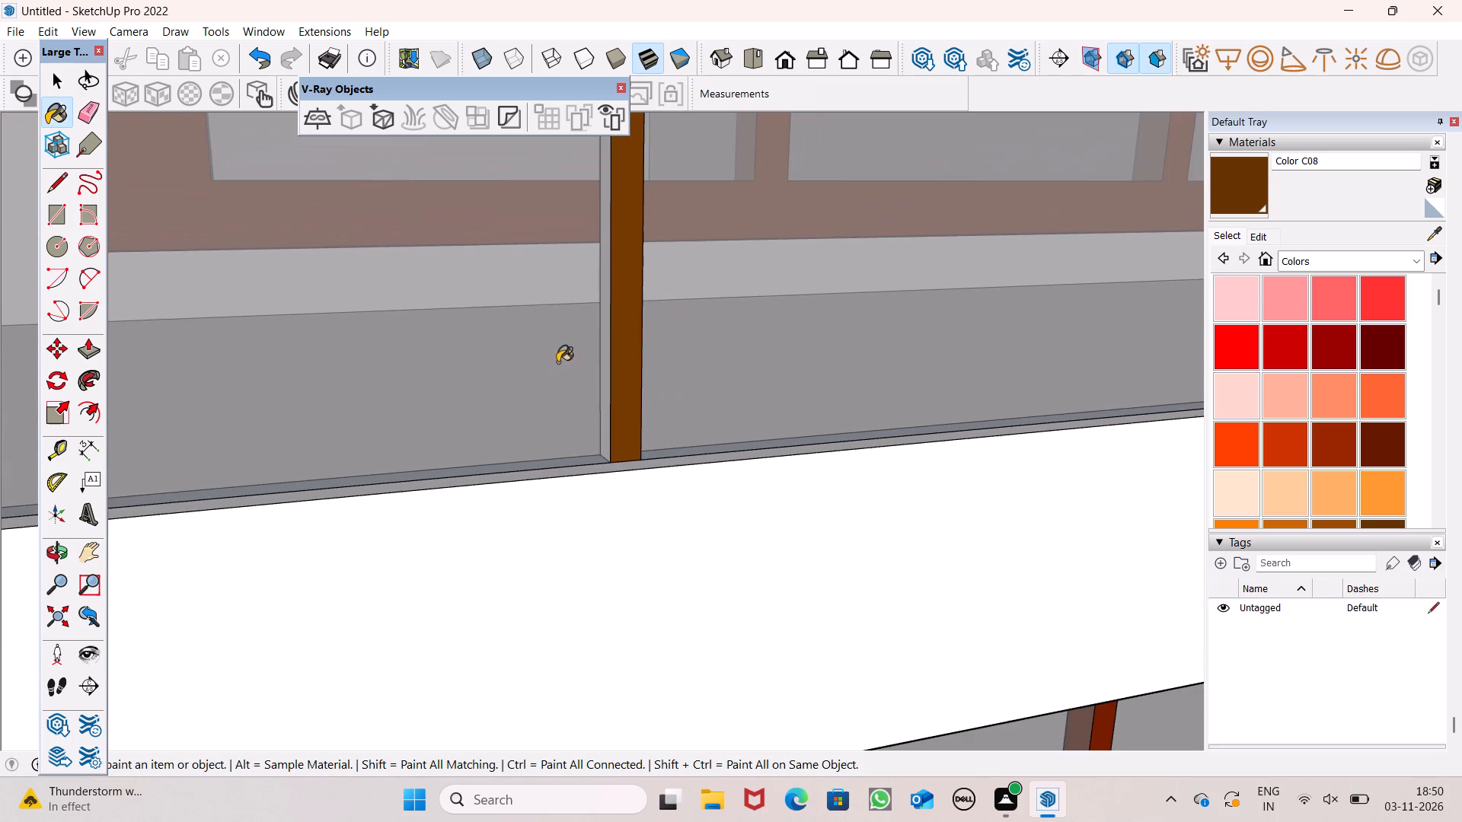
{"action": "scroll", "coordinate": [557, 362], "scroll_direction": "down", "scroll_amount": 13}
{"action": "scroll", "coordinate": [548, 361], "scroll_direction": "down", "scroll_amount": 9}
{"action": "middle_click_drag", "start_coordinate": [557, 362], "coordinate": [593, 408]}
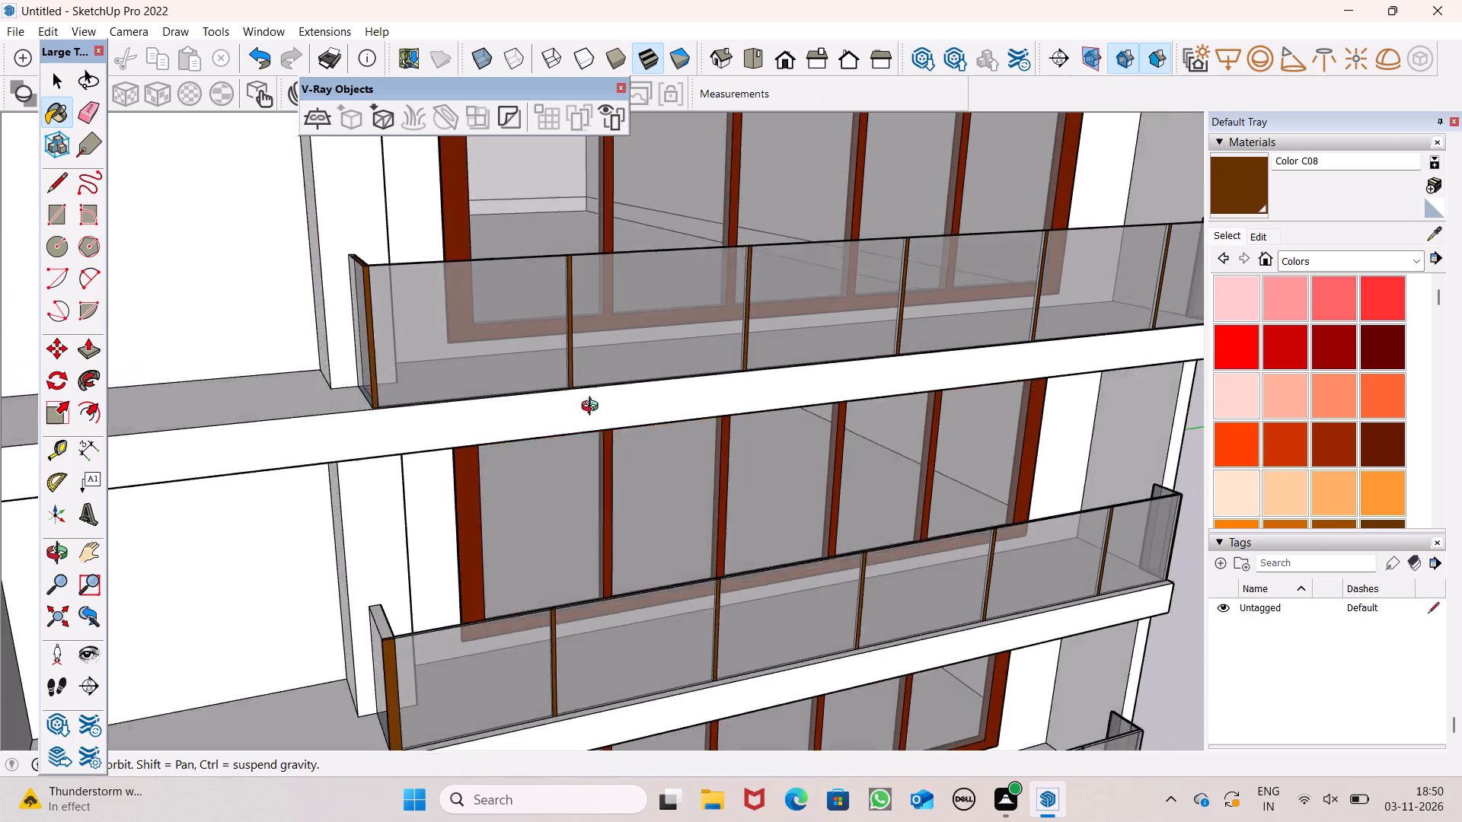
{"action": "middle_click_drag", "start_coordinate": [593, 408], "coordinate": [761, 453]}
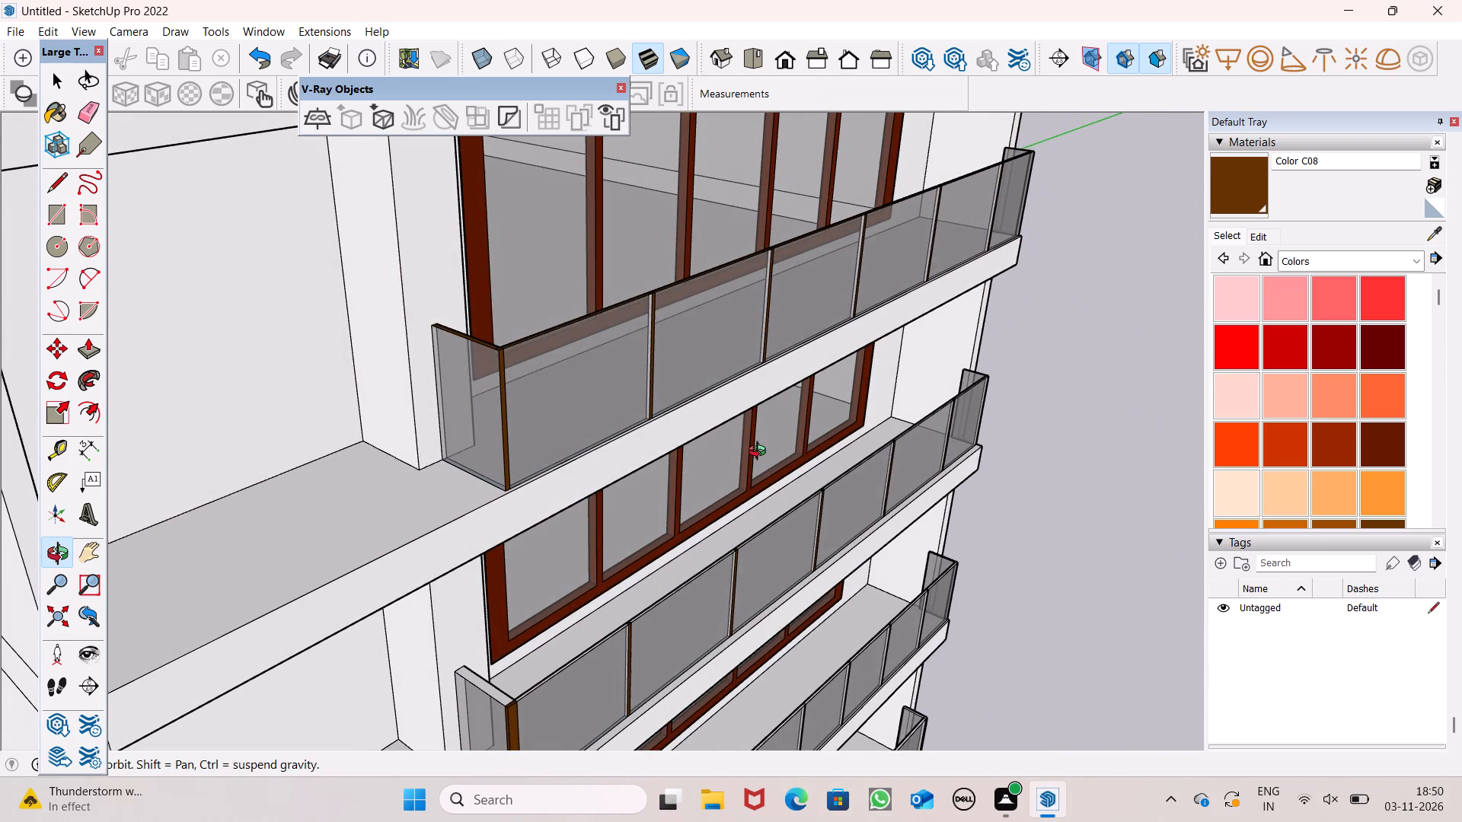
Paint the side rail top, corner post top and first front rail section of the unpainted balcony railing one floor up brown Color C08.
{"action": "middle_click_drag", "start_coordinate": [761, 453], "coordinate": [771, 457]}
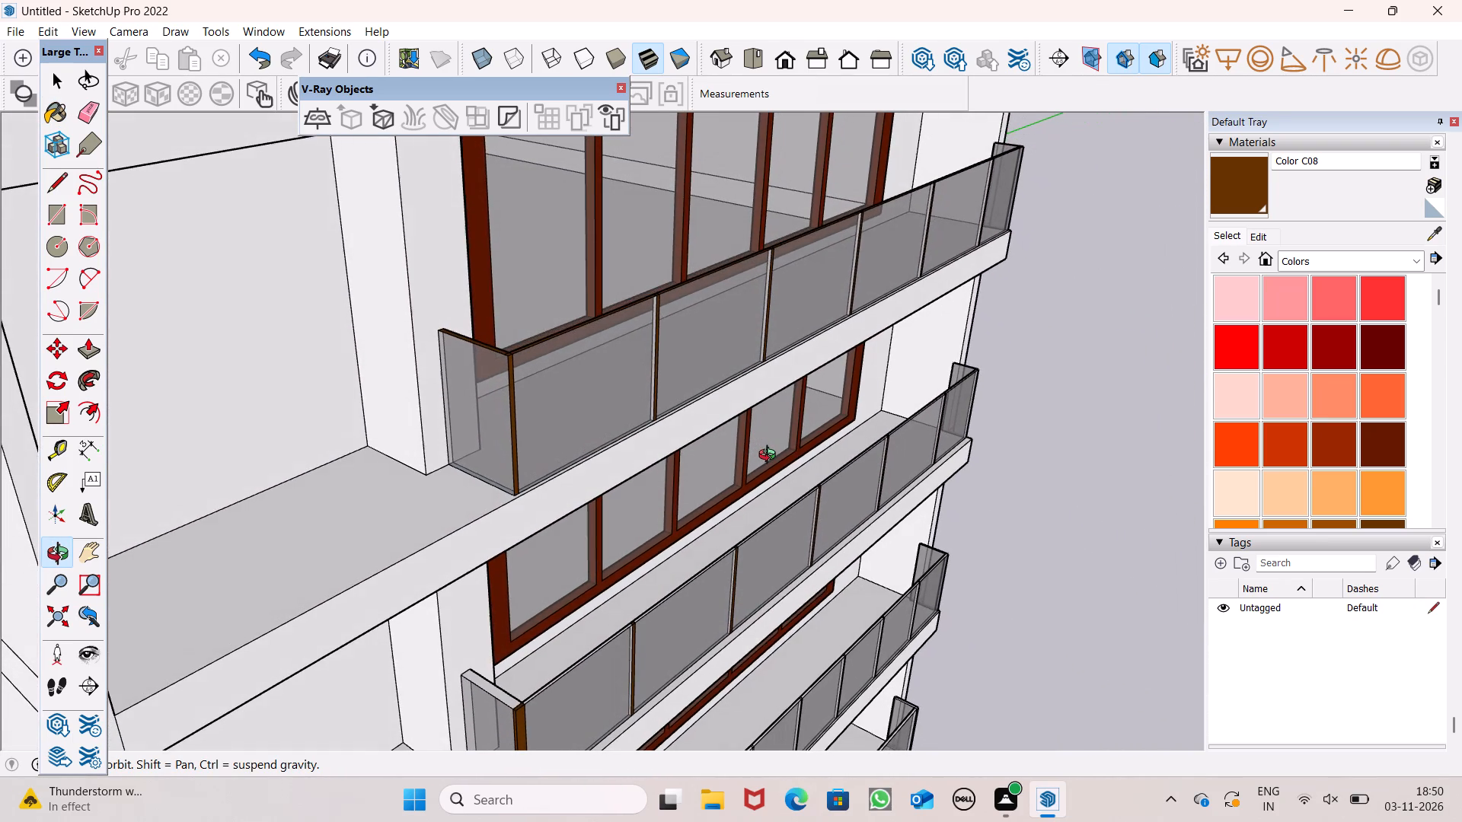
{"action": "middle_click_drag", "start_coordinate": [771, 457], "coordinate": [785, 481]}
{"action": "scroll", "coordinate": [687, 351], "scroll_direction": "up", "scroll_amount": 2}
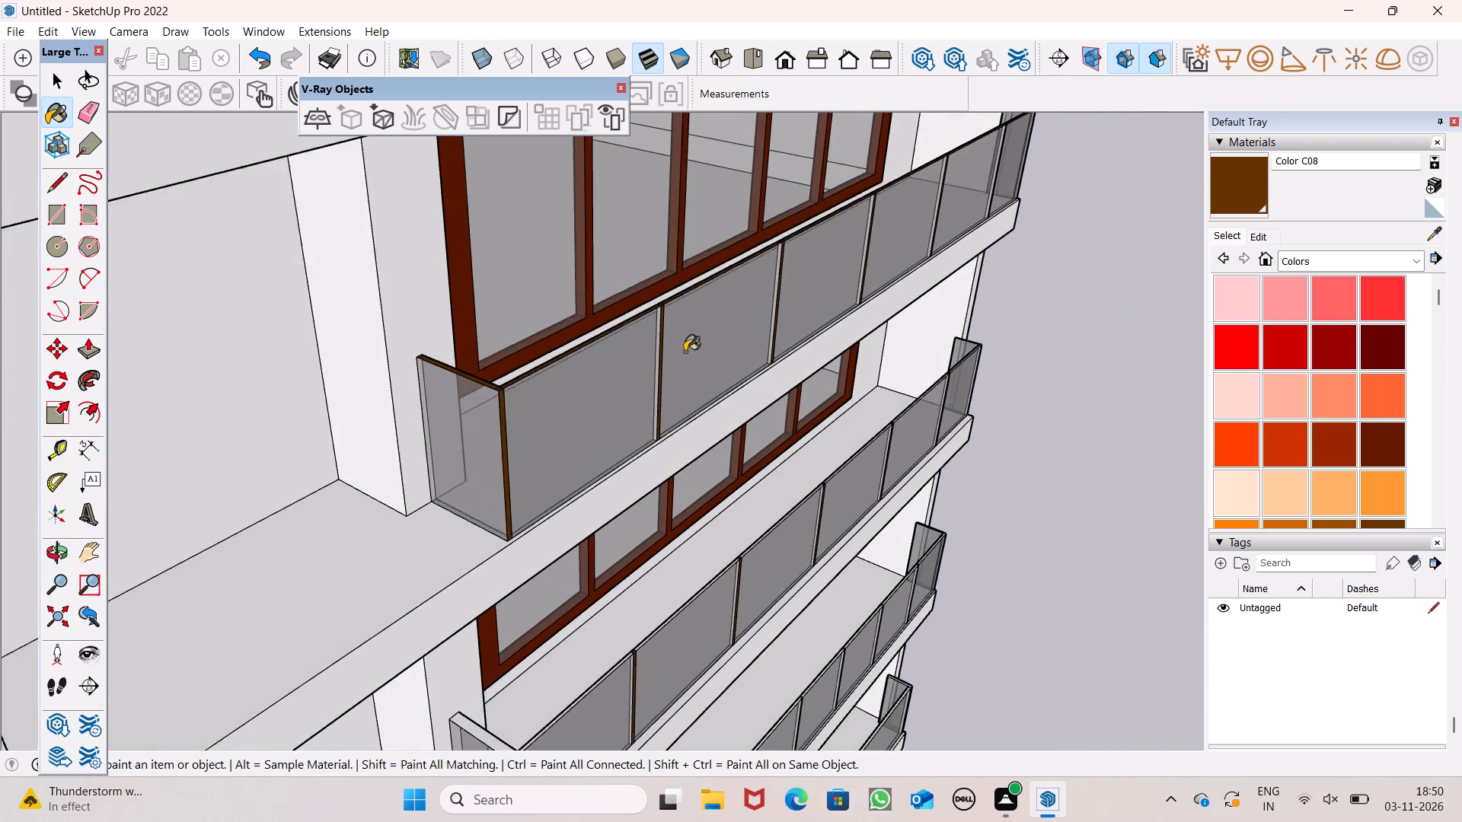
{"action": "scroll", "coordinate": [685, 352], "scroll_direction": "up", "scroll_amount": 2}
{"action": "scroll", "coordinate": [538, 320], "scroll_direction": "down", "scroll_amount": 5}
{"action": "middle_click_drag", "start_coordinate": [523, 346], "coordinate": [485, 574]}
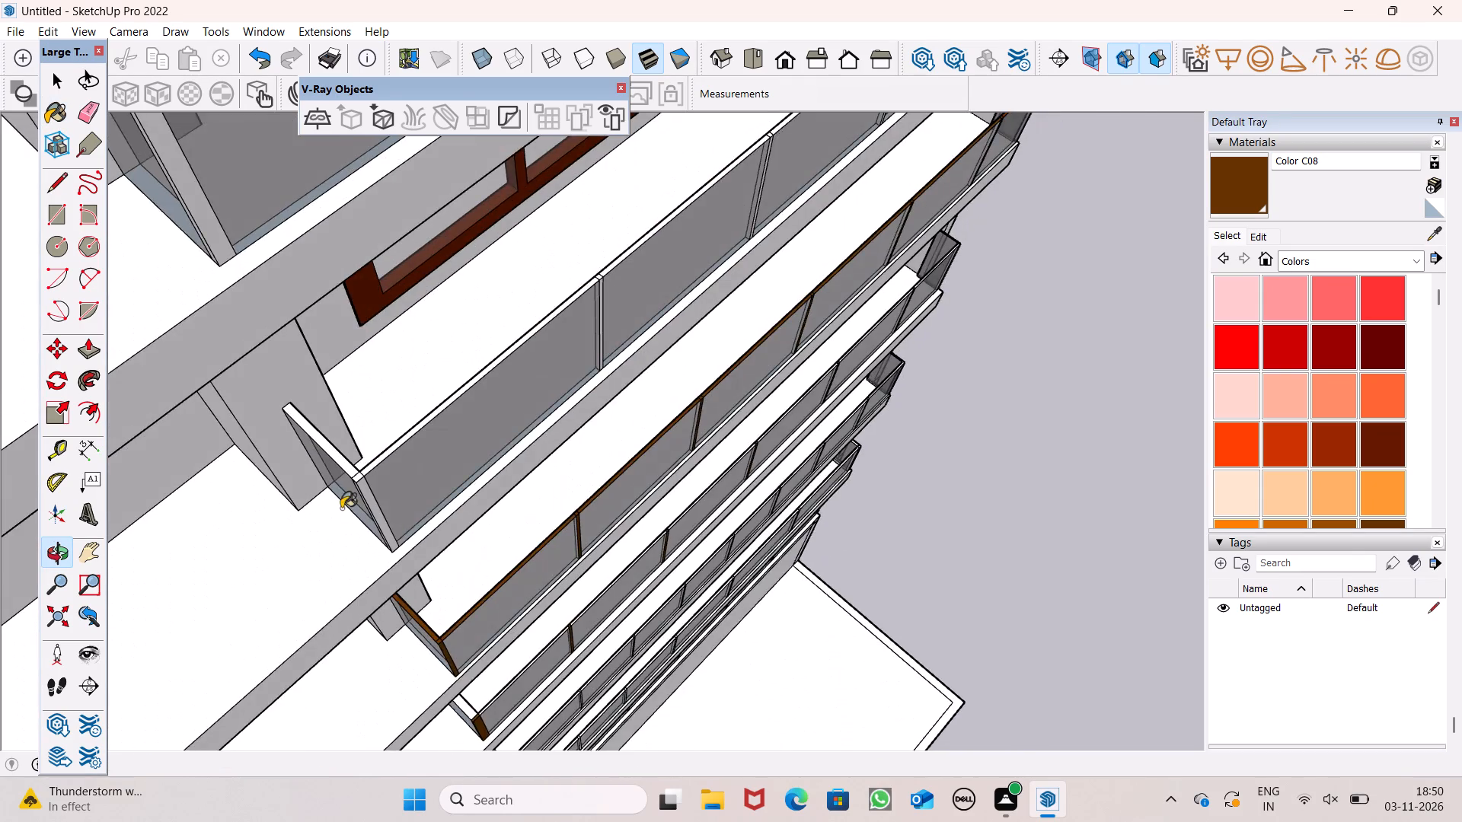
{"action": "scroll", "coordinate": [341, 508], "scroll_direction": "up", "scroll_amount": 6}
{"action": "left_click", "coordinate": [358, 432]}
{"action": "left_click_drag", "start_coordinate": [373, 446], "coordinate": [385, 446]}
{"action": "left_click", "coordinate": [406, 424]}
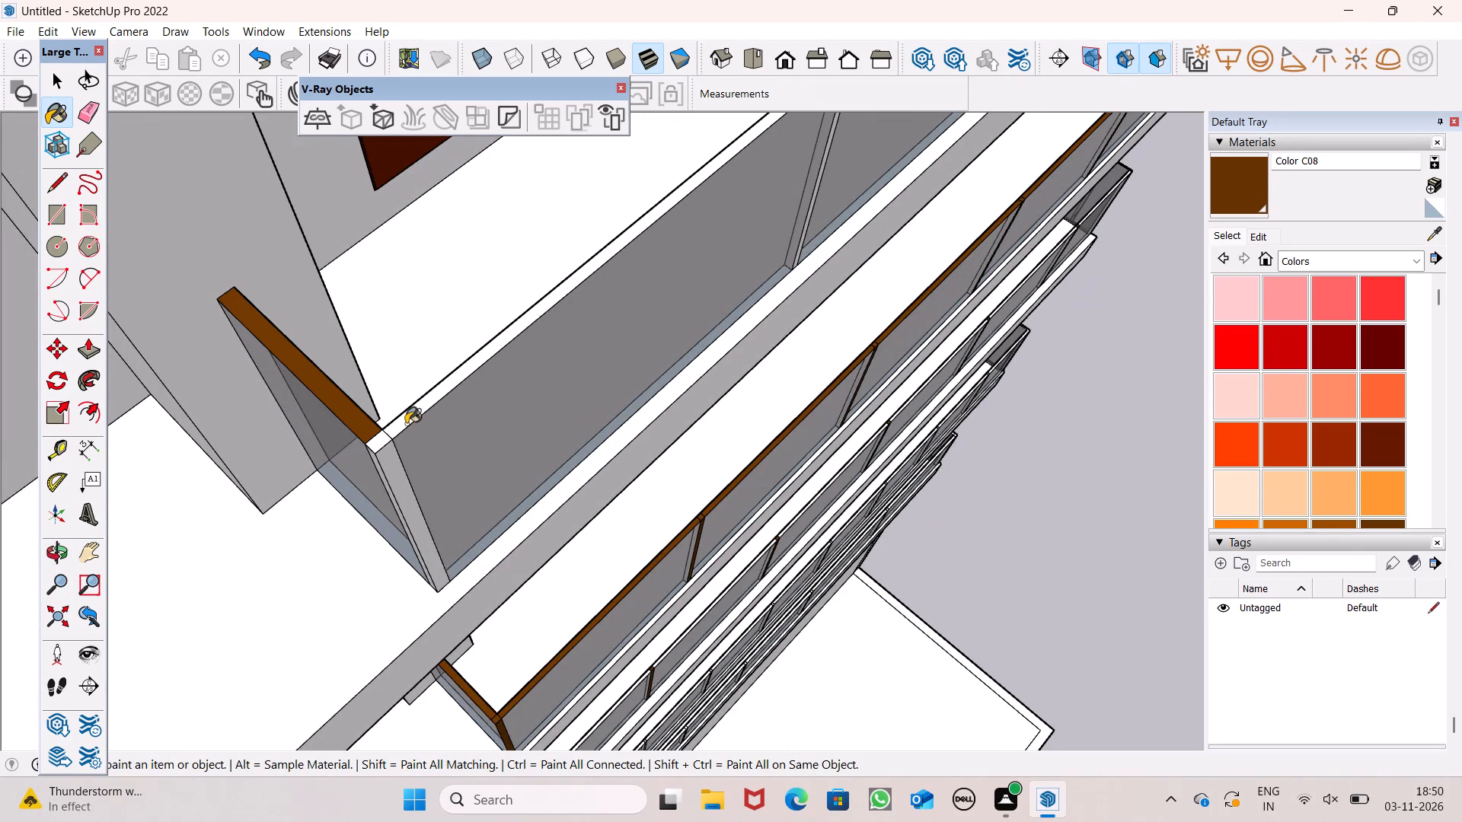
{"action": "left_click", "coordinate": [385, 440]}
Paint the two outer faces of that railing's corner post brown Color C08.
{"action": "middle_click_drag", "start_coordinate": [381, 463], "coordinate": [666, 268]}
{"action": "scroll", "coordinate": [604, 330], "scroll_direction": "up", "scroll_amount": 6}
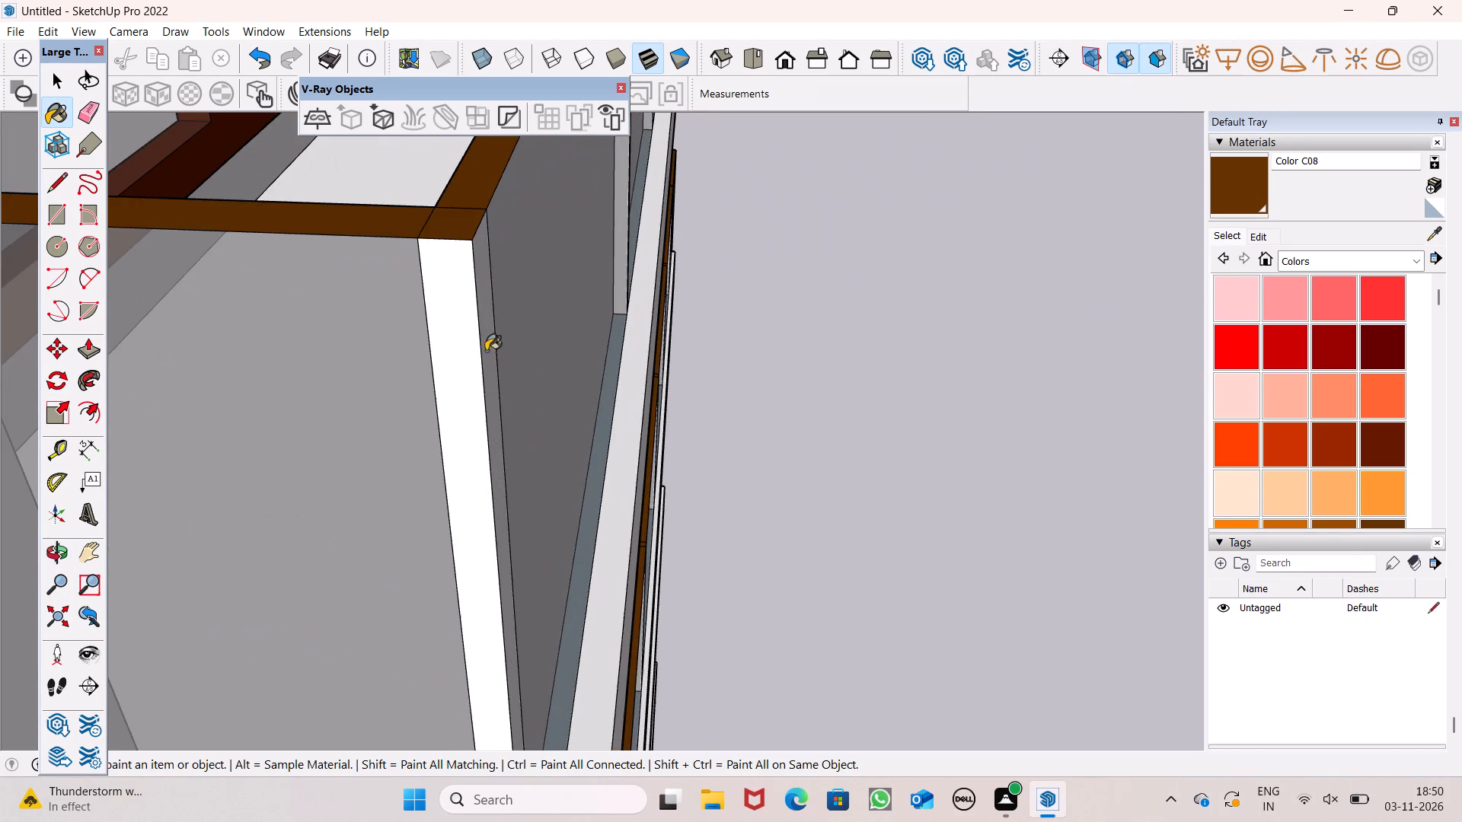
{"action": "left_click", "coordinate": [450, 340]}
{"action": "left_click", "coordinate": [493, 330]}
Paint the first intermediate post's top and outer face and the adjoining top rail section brown Color C08.
{"action": "scroll", "coordinate": [424, 288], "scroll_direction": "down", "scroll_amount": 2}
{"action": "scroll", "coordinate": [423, 288], "scroll_direction": "up", "scroll_amount": 1}
{"action": "scroll", "coordinate": [423, 288], "scroll_direction": "down", "scroll_amount": 3}
{"action": "middle_click_drag", "start_coordinate": [547, 338], "coordinate": [90, 350]}
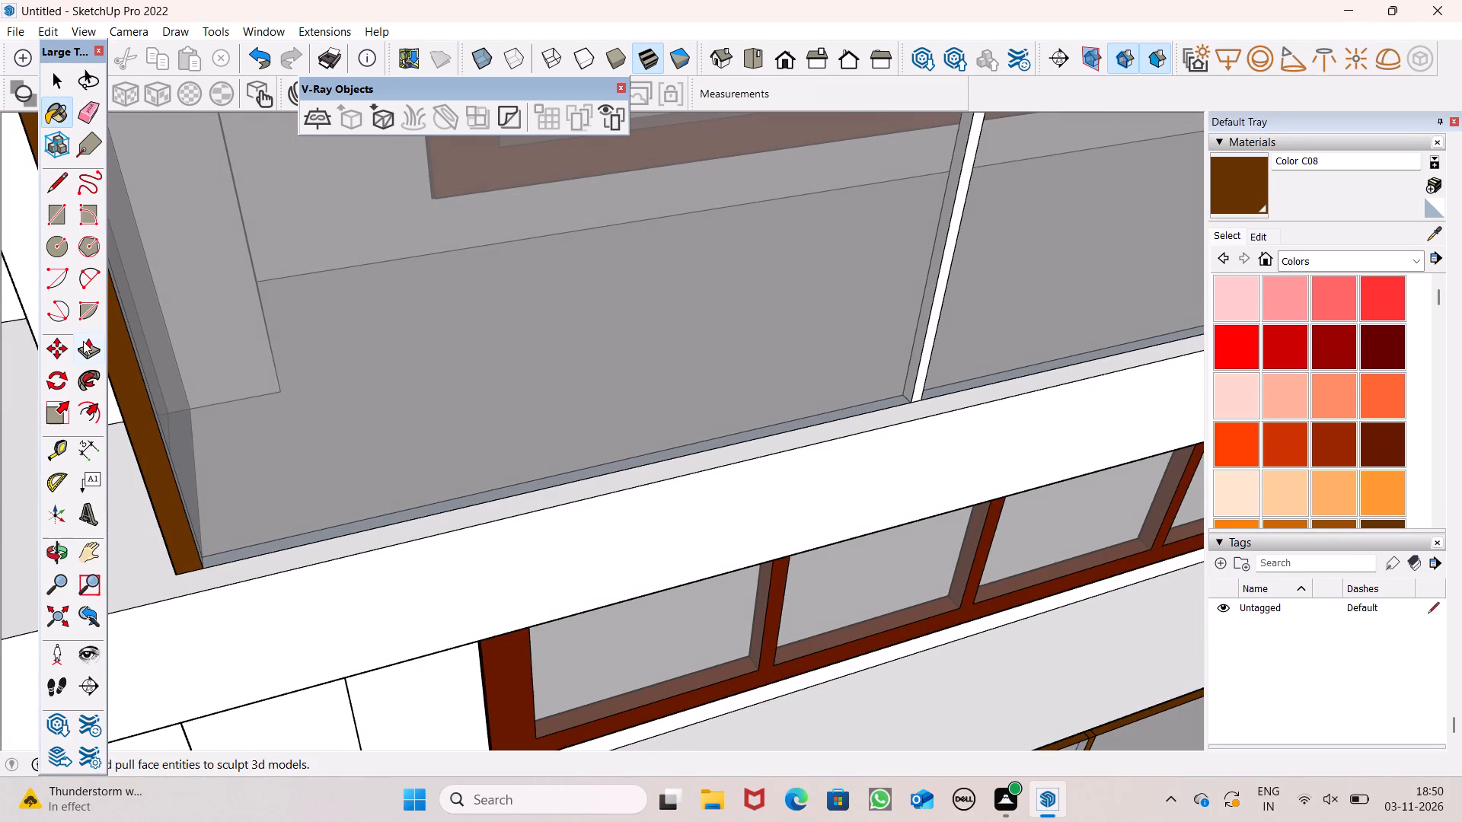
{"action": "scroll", "coordinate": [83, 321], "scroll_direction": "down", "scroll_amount": 11}
{"action": "scroll", "coordinate": [228, 232], "scroll_direction": "down", "scroll_amount": 8}
{"action": "scroll", "coordinate": [261, 412], "scroll_direction": "down", "scroll_amount": 5}
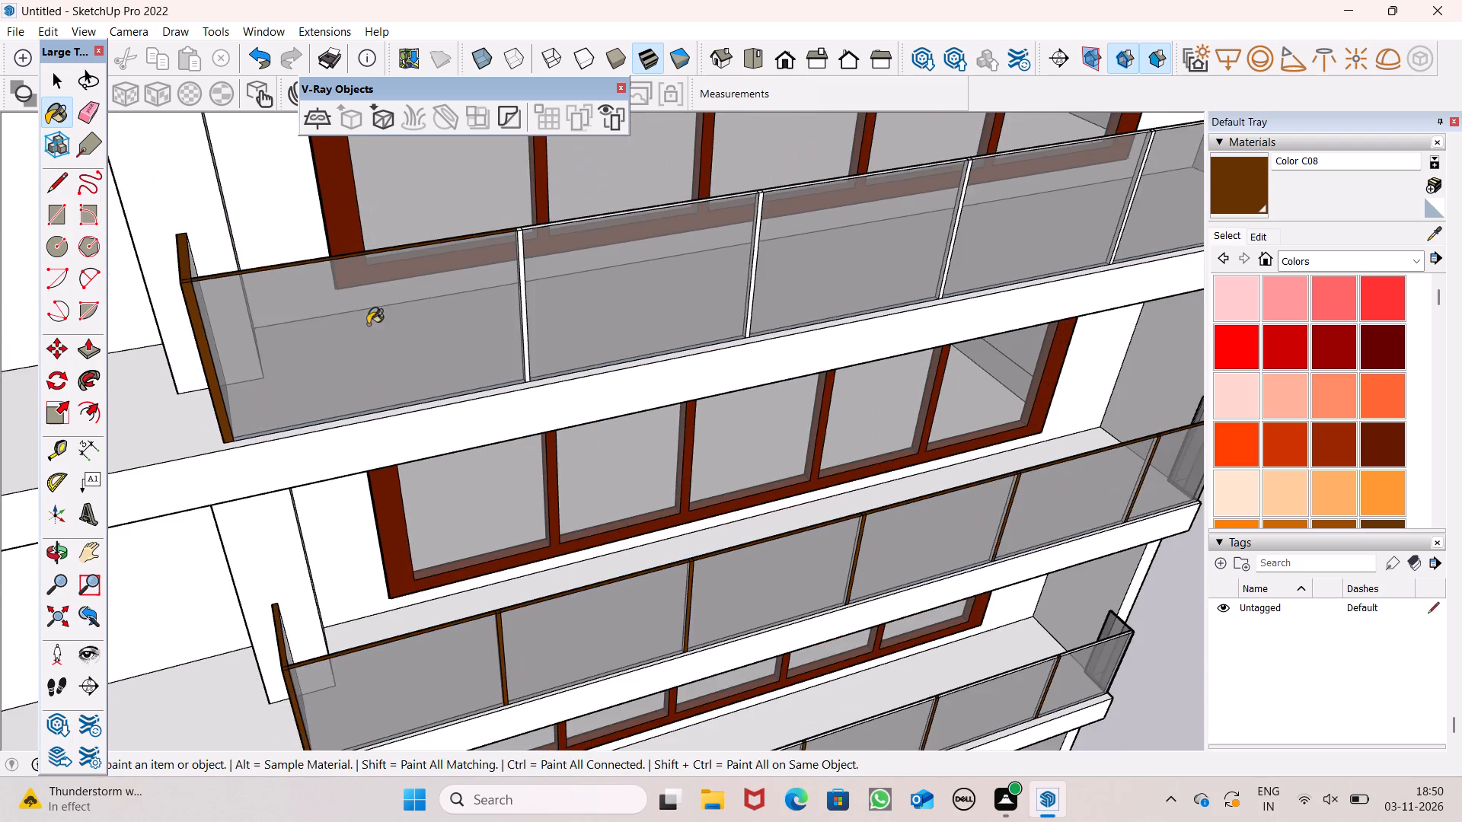
{"action": "scroll", "coordinate": [368, 323], "scroll_direction": "up", "scroll_amount": 8}
{"action": "scroll", "coordinate": [668, 118], "scroll_direction": "up", "scroll_amount": 9}
{"action": "scroll", "coordinate": [522, 323], "scroll_direction": "up", "scroll_amount": 2}
{"action": "left_click", "coordinate": [433, 372]}
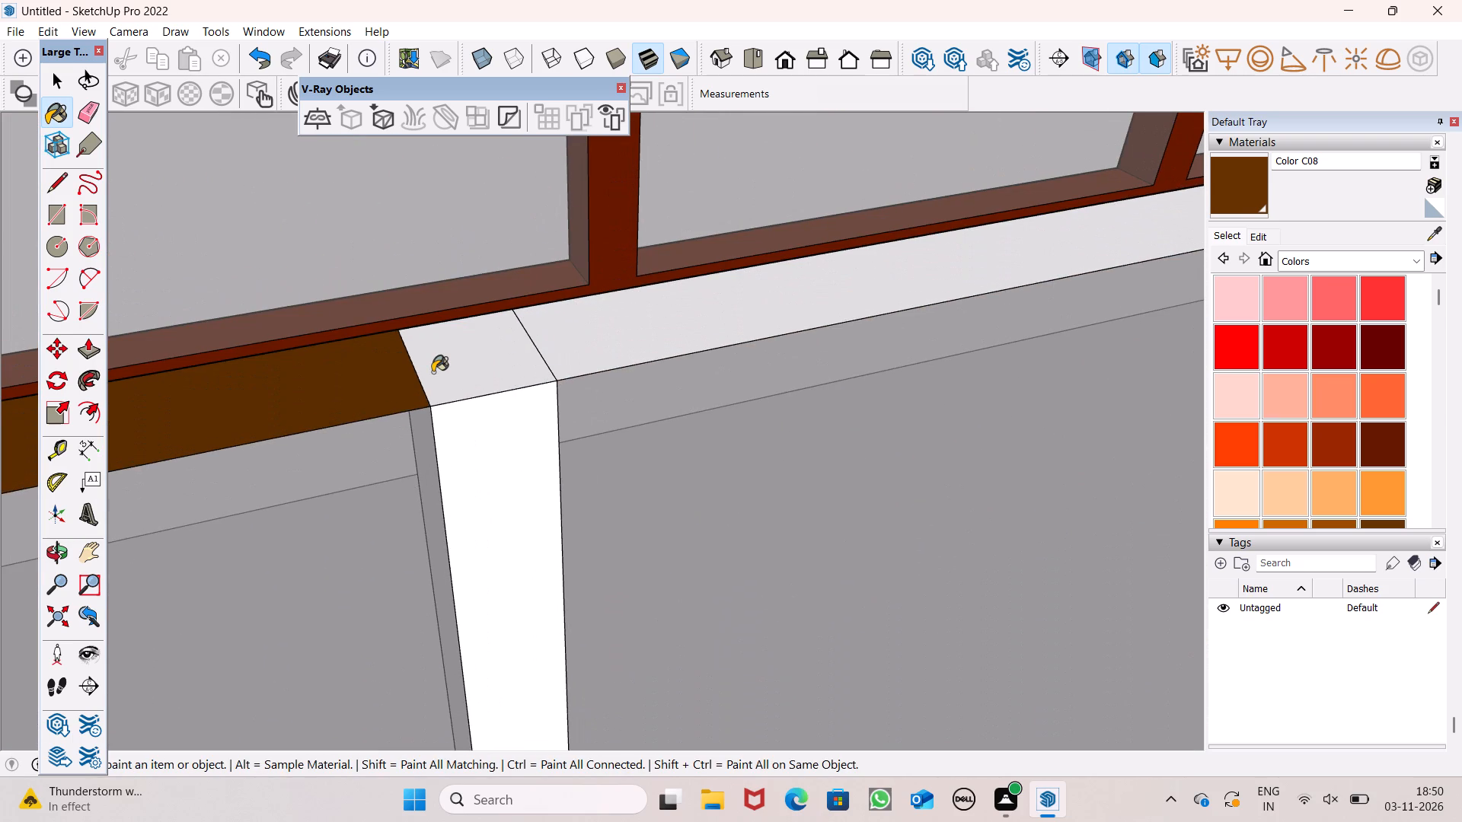
{"action": "left_click", "coordinate": [484, 431]}
{"action": "middle_click_drag", "start_coordinate": [455, 430], "coordinate": [253, 374]}
{"action": "scroll", "coordinate": [356, 382], "scroll_direction": "up", "scroll_amount": 1}
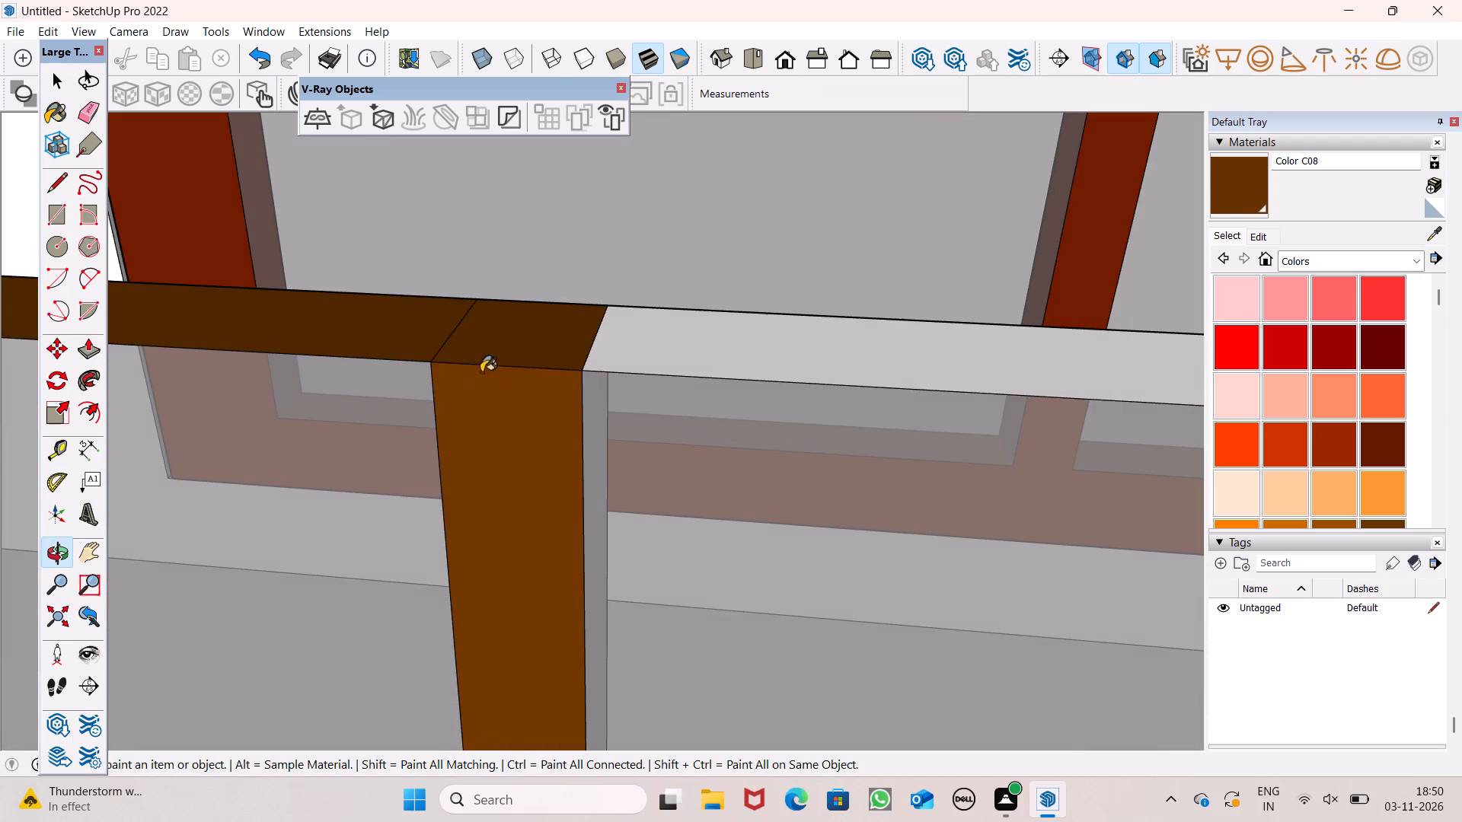
{"action": "left_click", "coordinate": [692, 342]}
Paint the second intermediate post's top and outer face and the top rail section beyond it brown Color C08.
{"action": "scroll", "coordinate": [346, 363], "scroll_direction": "down", "scroll_amount": 8}
{"action": "scroll", "coordinate": [177, 350], "scroll_direction": "down", "scroll_amount": 5}
{"action": "scroll", "coordinate": [169, 355], "scroll_direction": "up", "scroll_amount": 1}
{"action": "scroll", "coordinate": [163, 356], "scroll_direction": "down", "scroll_amount": 3}
{"action": "scroll", "coordinate": [163, 358], "scroll_direction": "up", "scroll_amount": 1}
{"action": "scroll", "coordinate": [163, 358], "scroll_direction": "down", "scroll_amount": 5}
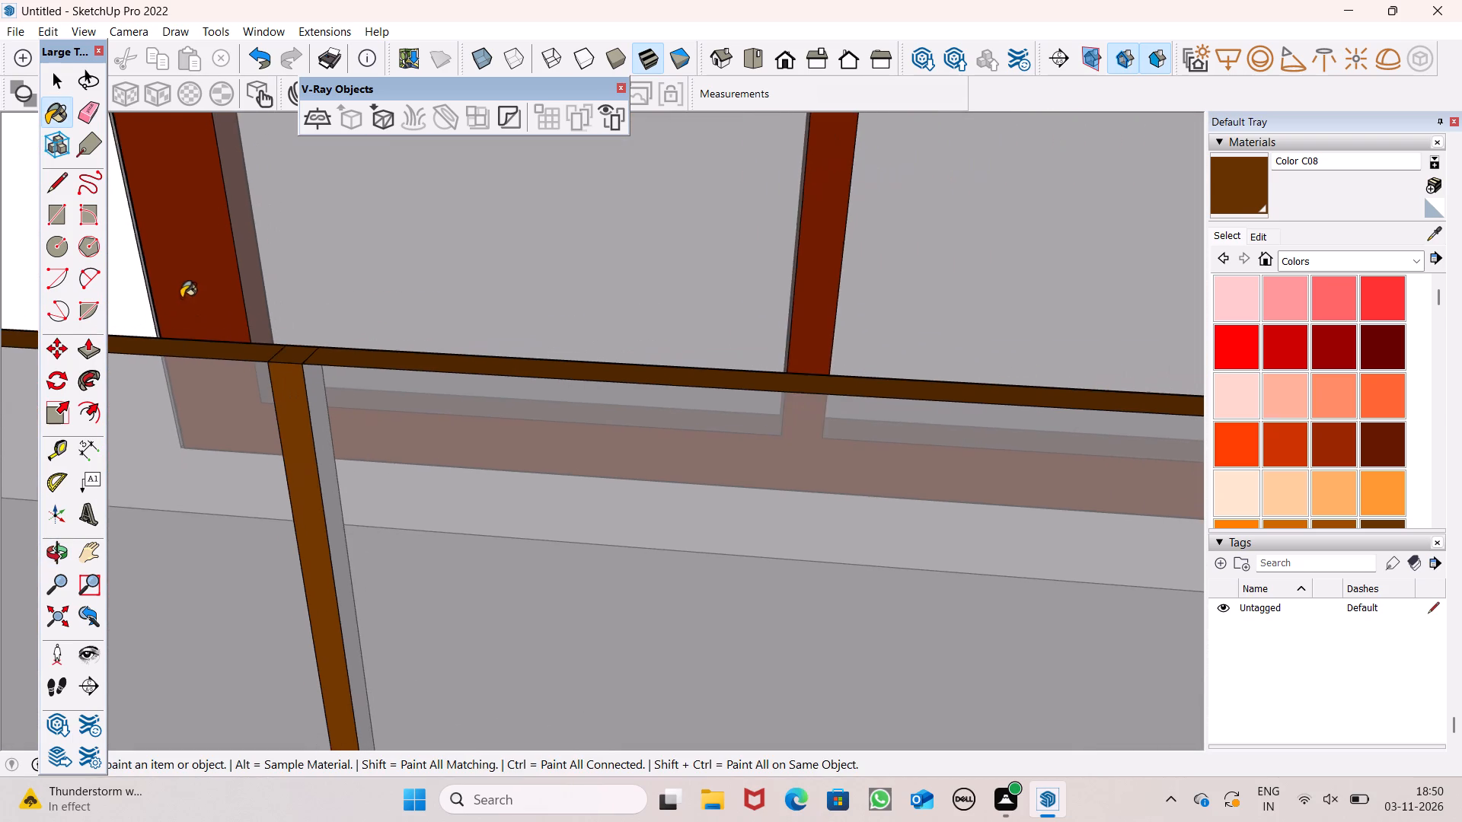
{"action": "scroll", "coordinate": [181, 298], "scroll_direction": "down", "scroll_amount": 4}
{"action": "scroll", "coordinate": [316, 315], "scroll_direction": "down", "scroll_amount": 4}
{"action": "scroll", "coordinate": [673, 337], "scroll_direction": "up", "scroll_amount": 7}
{"action": "scroll", "coordinate": [608, 347], "scroll_direction": "up", "scroll_amount": 8}
{"action": "scroll", "coordinate": [506, 316], "scroll_direction": "up", "scroll_amount": 6}
{"action": "left_click", "coordinate": [474, 312]}
{"action": "left_click", "coordinate": [490, 320]}
{"action": "left_click", "coordinate": [477, 358]}
Paint the third intermediate post's top and outer face and the top rail section beyond it brown Color C08.
{"action": "scroll", "coordinate": [390, 354], "scroll_direction": "down", "scroll_amount": 6}
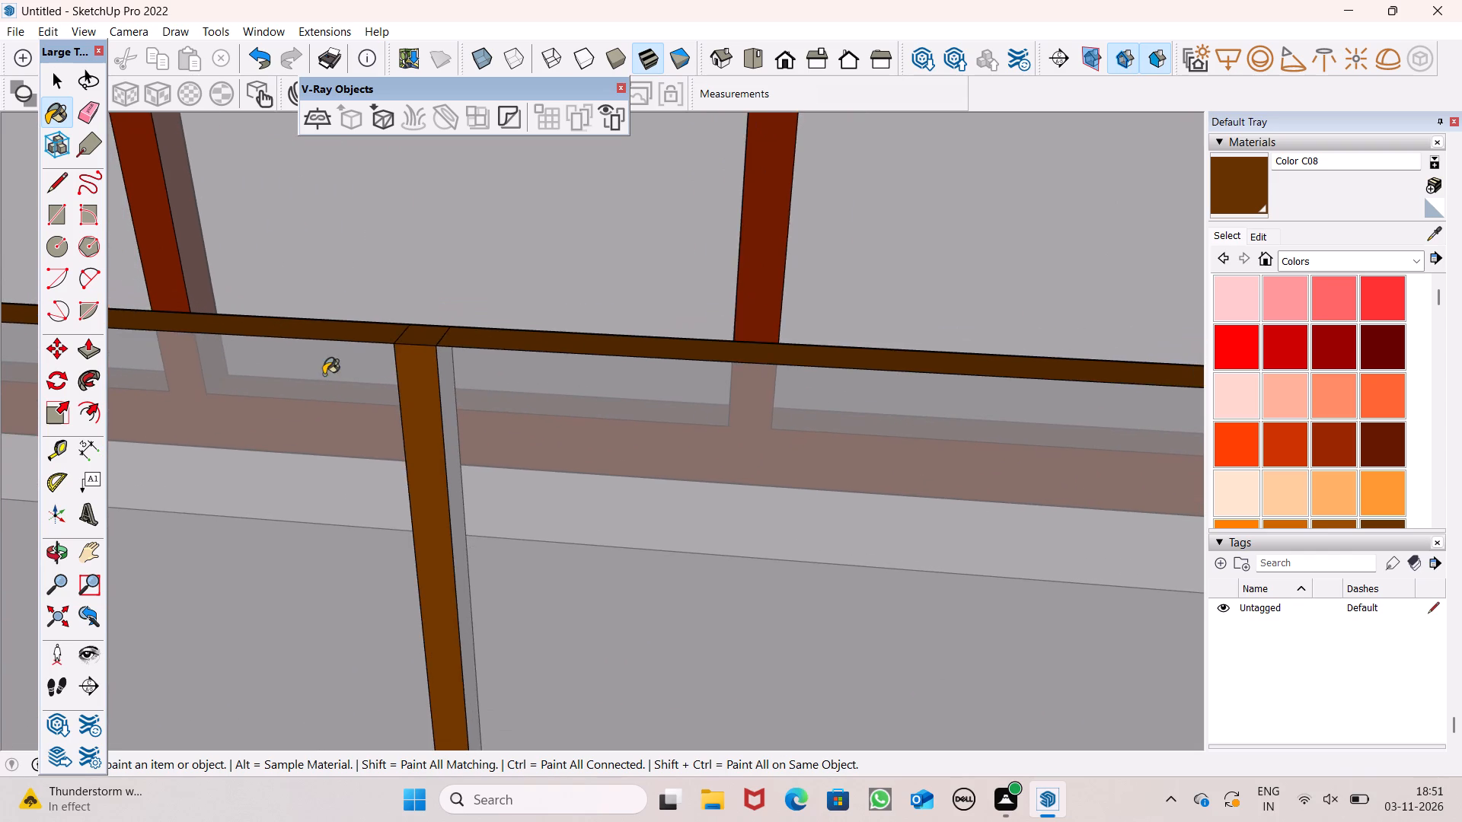
{"action": "scroll", "coordinate": [268, 389], "scroll_direction": "down", "scroll_amount": 6}
{"action": "scroll", "coordinate": [213, 355], "scroll_direction": "down", "scroll_amount": 11}
{"action": "scroll", "coordinate": [713, 405], "scroll_direction": "up", "scroll_amount": 6}
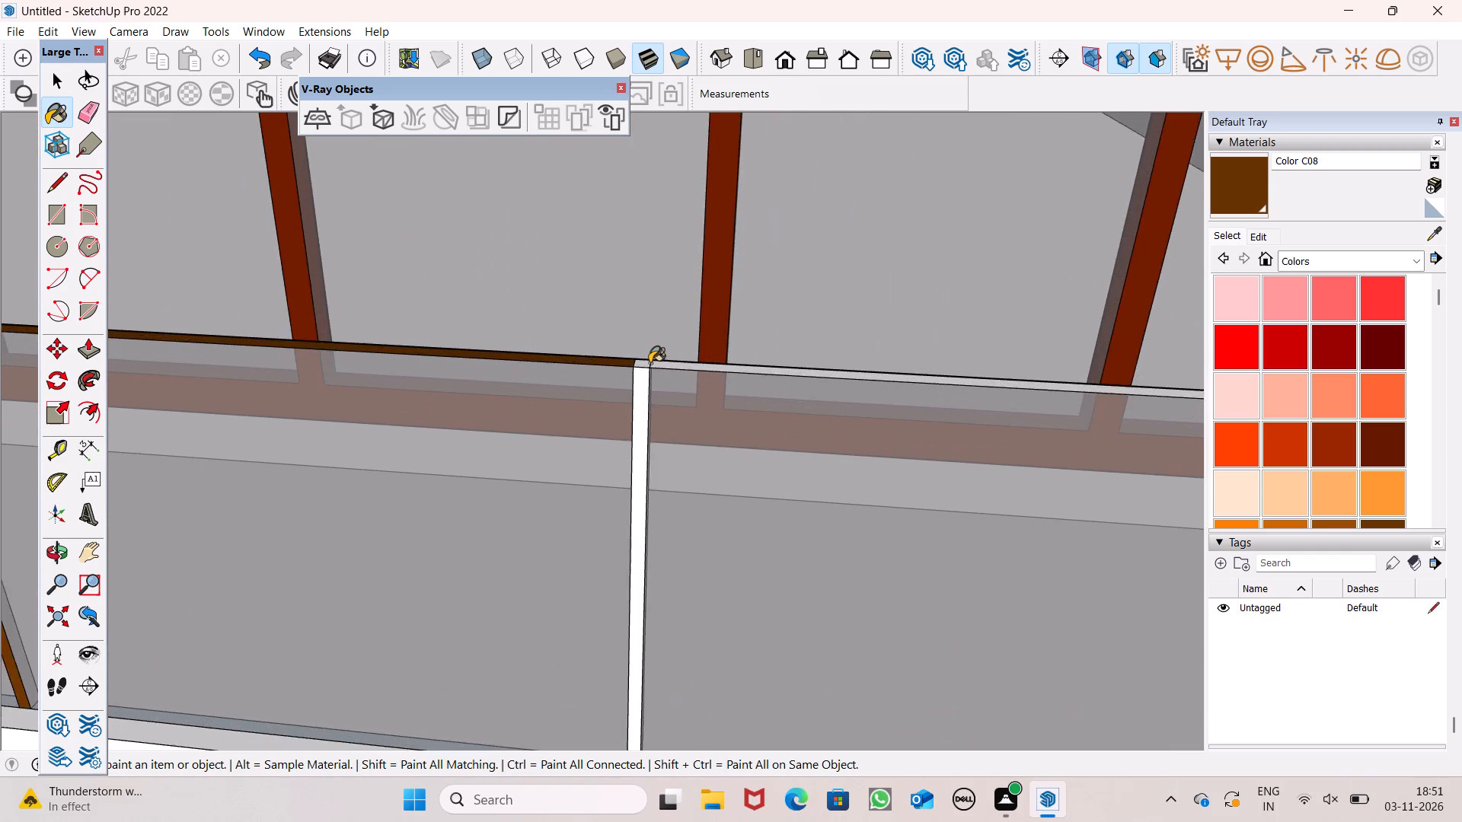
{"action": "scroll", "coordinate": [648, 363], "scroll_direction": "up", "scroll_amount": 14}
{"action": "left_click", "coordinate": [640, 365]}
{"action": "left_click", "coordinate": [687, 372]}
{"action": "left_click", "coordinate": [626, 392]}
Paint the fourth intermediate post's top and outer face and the top rail section beyond it brown Color C08.
{"action": "scroll", "coordinate": [280, 409], "scroll_direction": "down", "scroll_amount": 7}
{"action": "scroll", "coordinate": [176, 442], "scroll_direction": "down", "scroll_amount": 7}
{"action": "scroll", "coordinate": [292, 411], "scroll_direction": "down", "scroll_amount": 10}
{"action": "scroll", "coordinate": [500, 449], "scroll_direction": "up", "scroll_amount": 7}
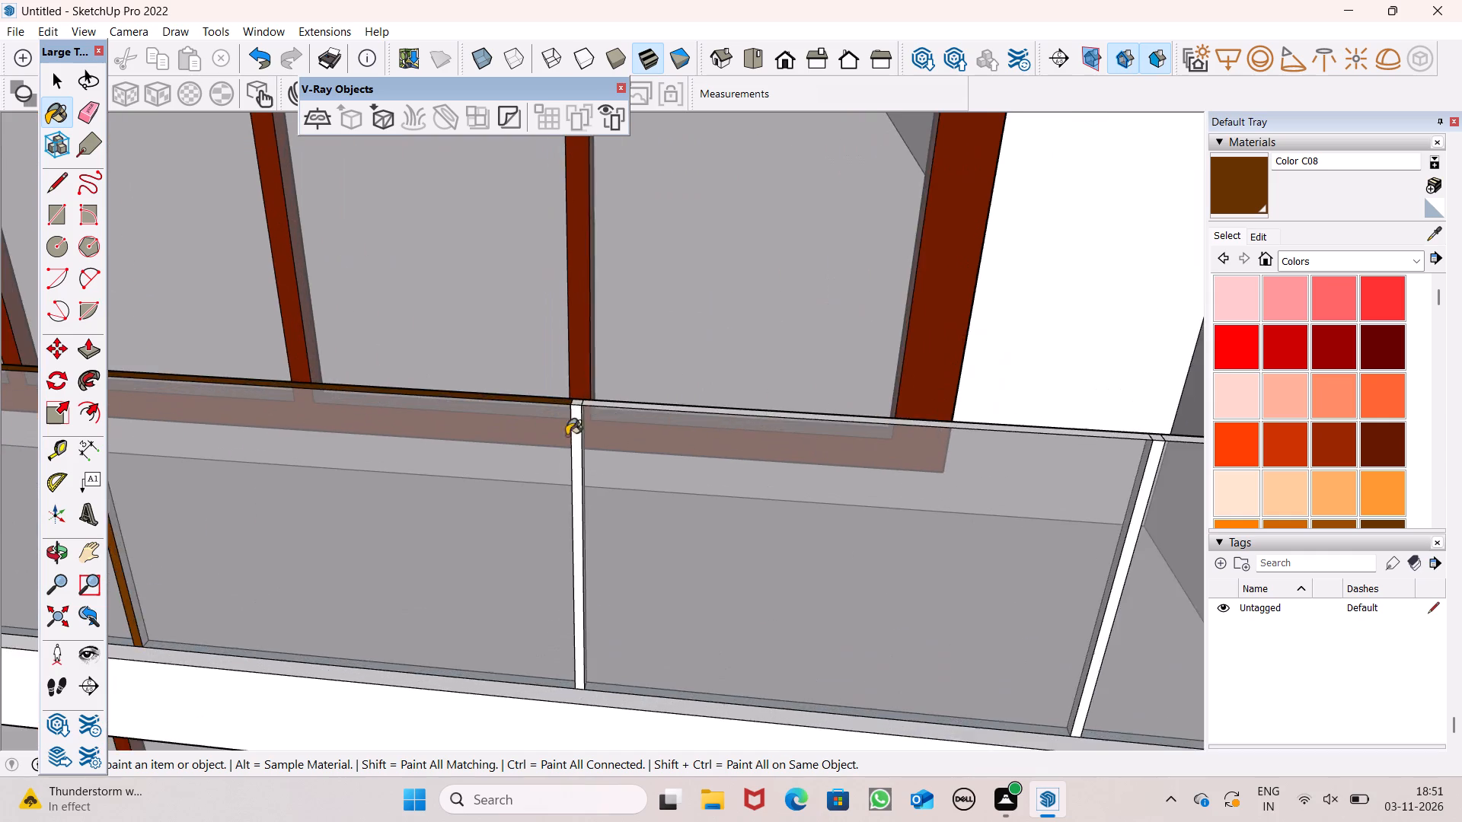
{"action": "scroll", "coordinate": [588, 419], "scroll_direction": "up", "scroll_amount": 15}
{"action": "left_click", "coordinate": [563, 375]}
{"action": "left_click", "coordinate": [558, 402]}
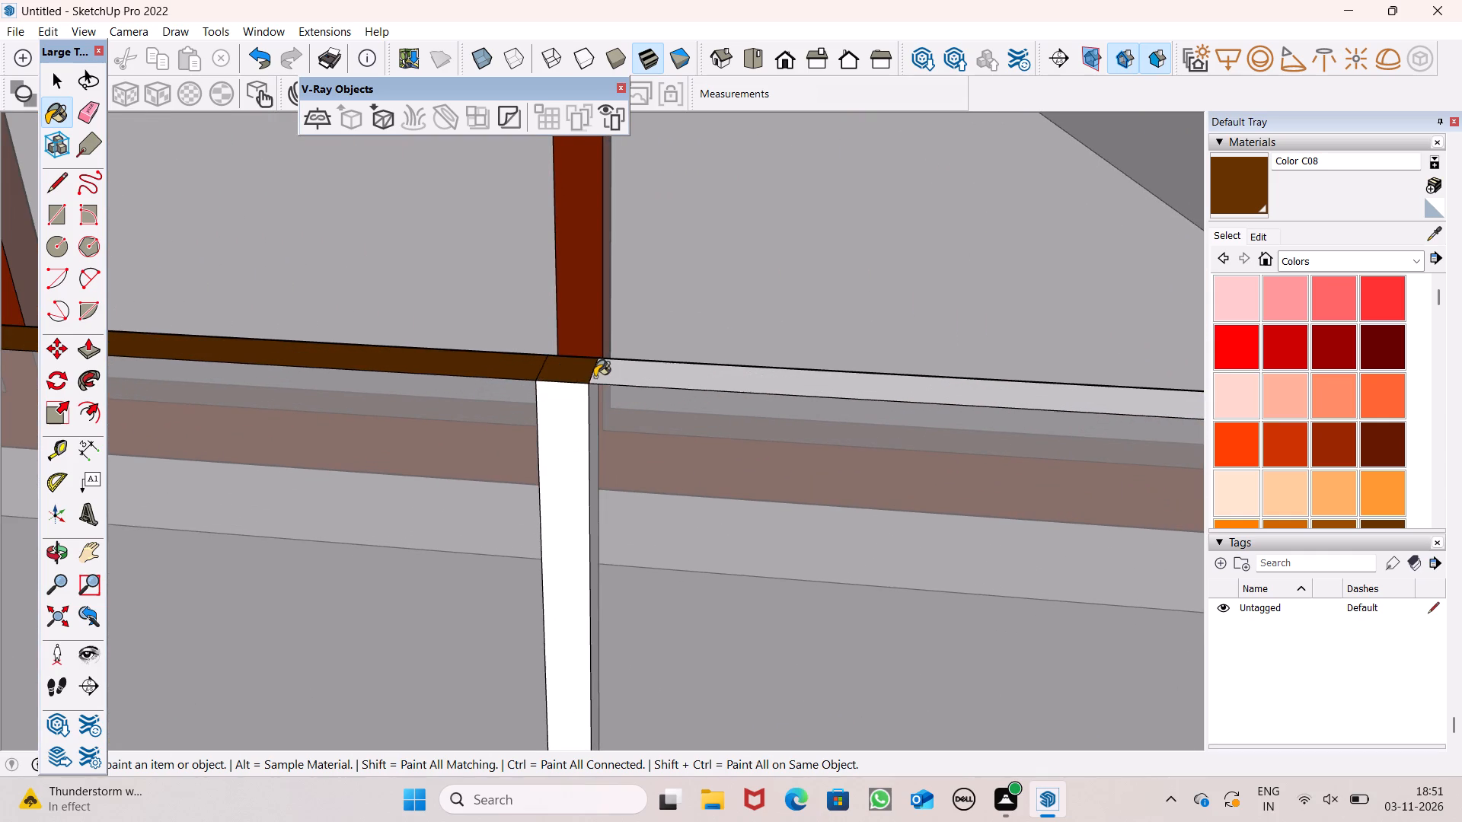
{"action": "left_click", "coordinate": [595, 377]}
Paint the last intermediate post's top and outer face and the top rail up to the end corner brown Color C08.
{"action": "scroll", "coordinate": [248, 401], "scroll_direction": "down", "scroll_amount": 20}
{"action": "scroll", "coordinate": [632, 435], "scroll_direction": "up", "scroll_amount": 6}
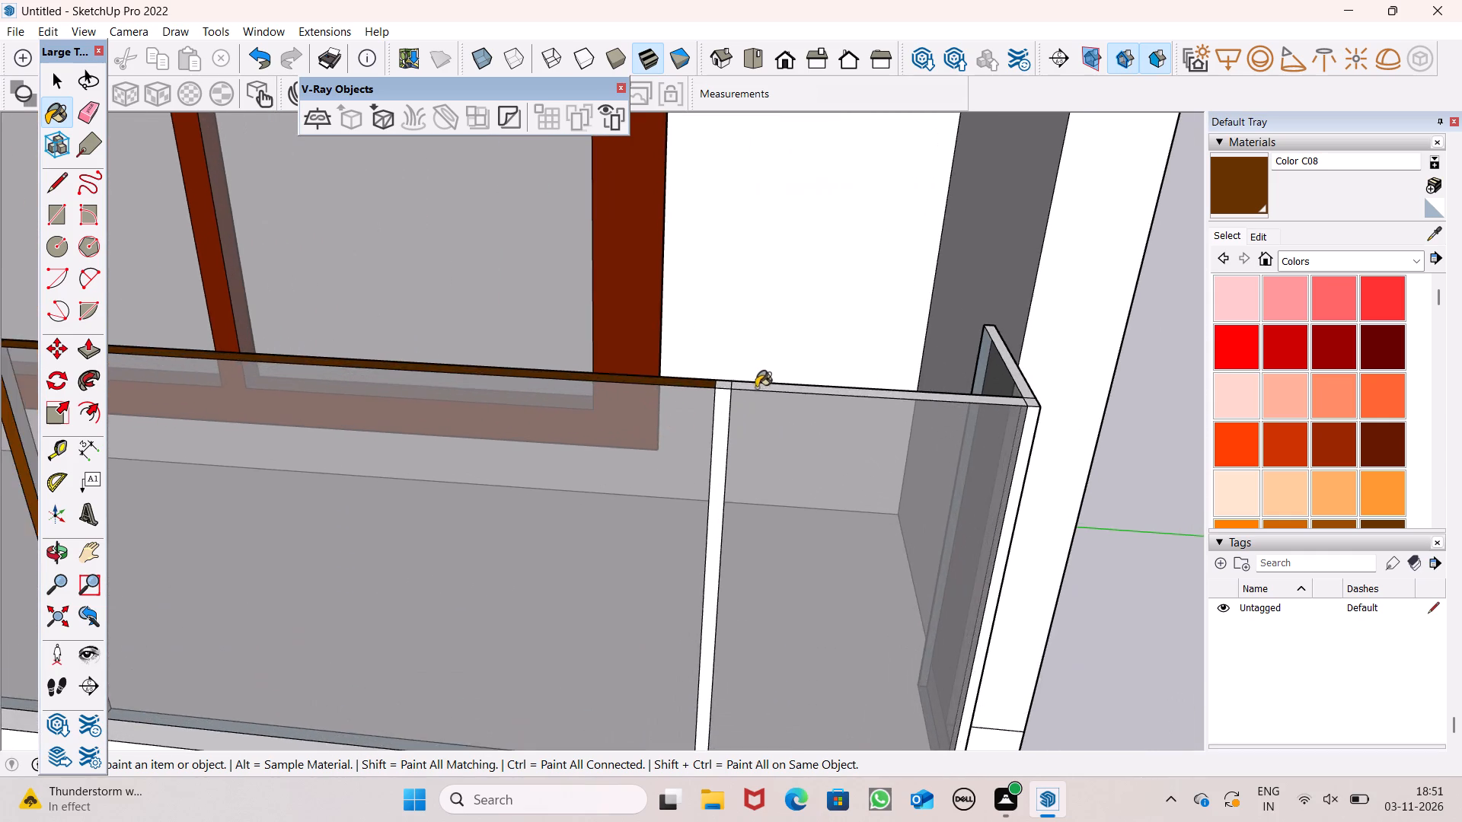
{"action": "scroll", "coordinate": [765, 378], "scroll_direction": "up", "scroll_amount": 7}
{"action": "left_click", "coordinate": [475, 438]}
{"action": "left_click", "coordinate": [463, 486]}
{"action": "left_click", "coordinate": [551, 441]}
Paint the end side rail's top, the end corner post's top and its two outer faces brown Color C08.
{"action": "scroll", "coordinate": [339, 442], "scroll_direction": "down", "scroll_amount": 3}
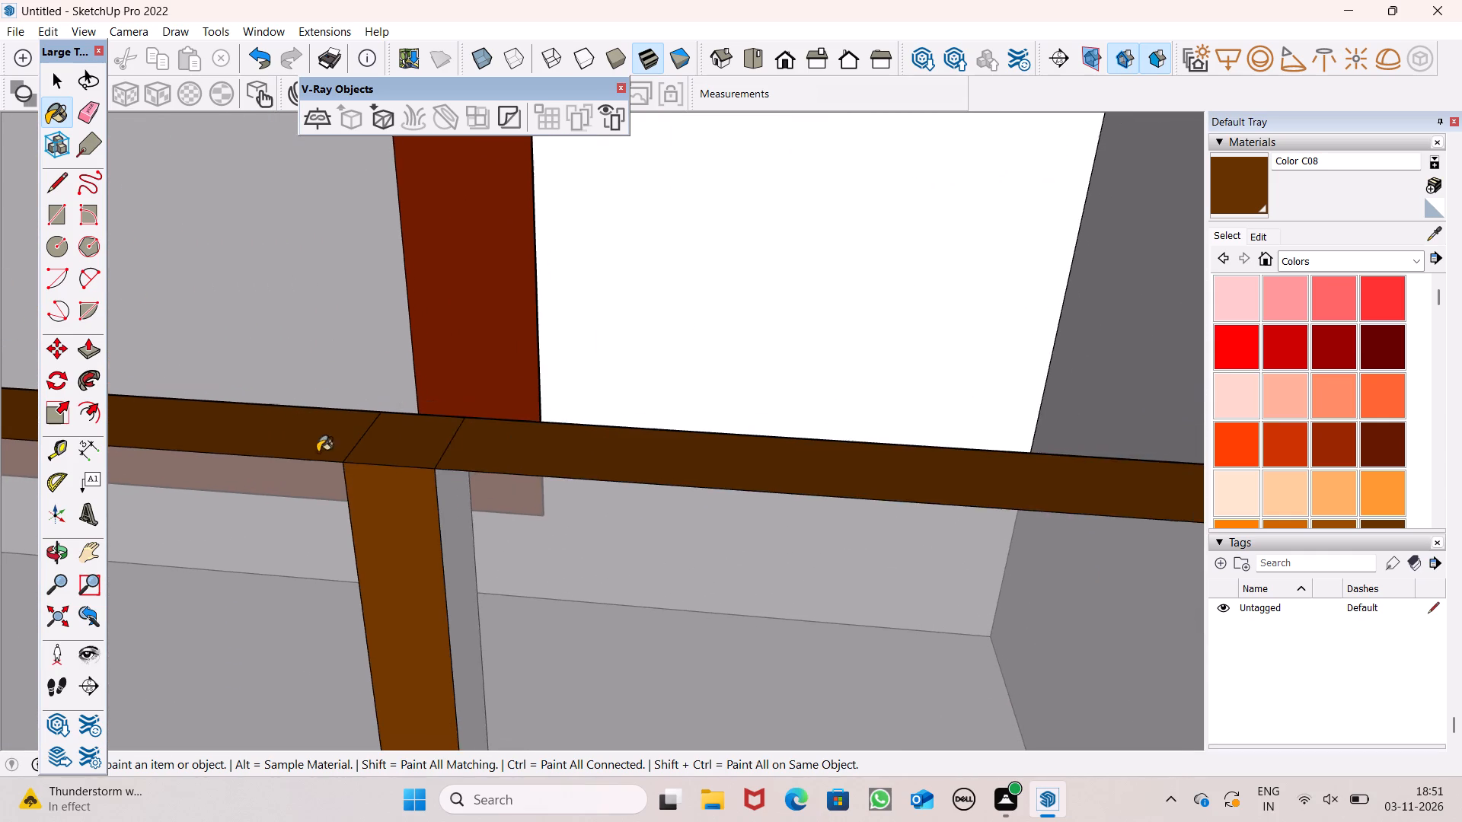
{"action": "scroll", "coordinate": [318, 452], "scroll_direction": "down", "scroll_amount": 10}
{"action": "scroll", "coordinate": [232, 417], "scroll_direction": "down", "scroll_amount": 3}
{"action": "scroll", "coordinate": [589, 444], "scroll_direction": "up", "scroll_amount": 6}
{"action": "left_click", "coordinate": [766, 441]}
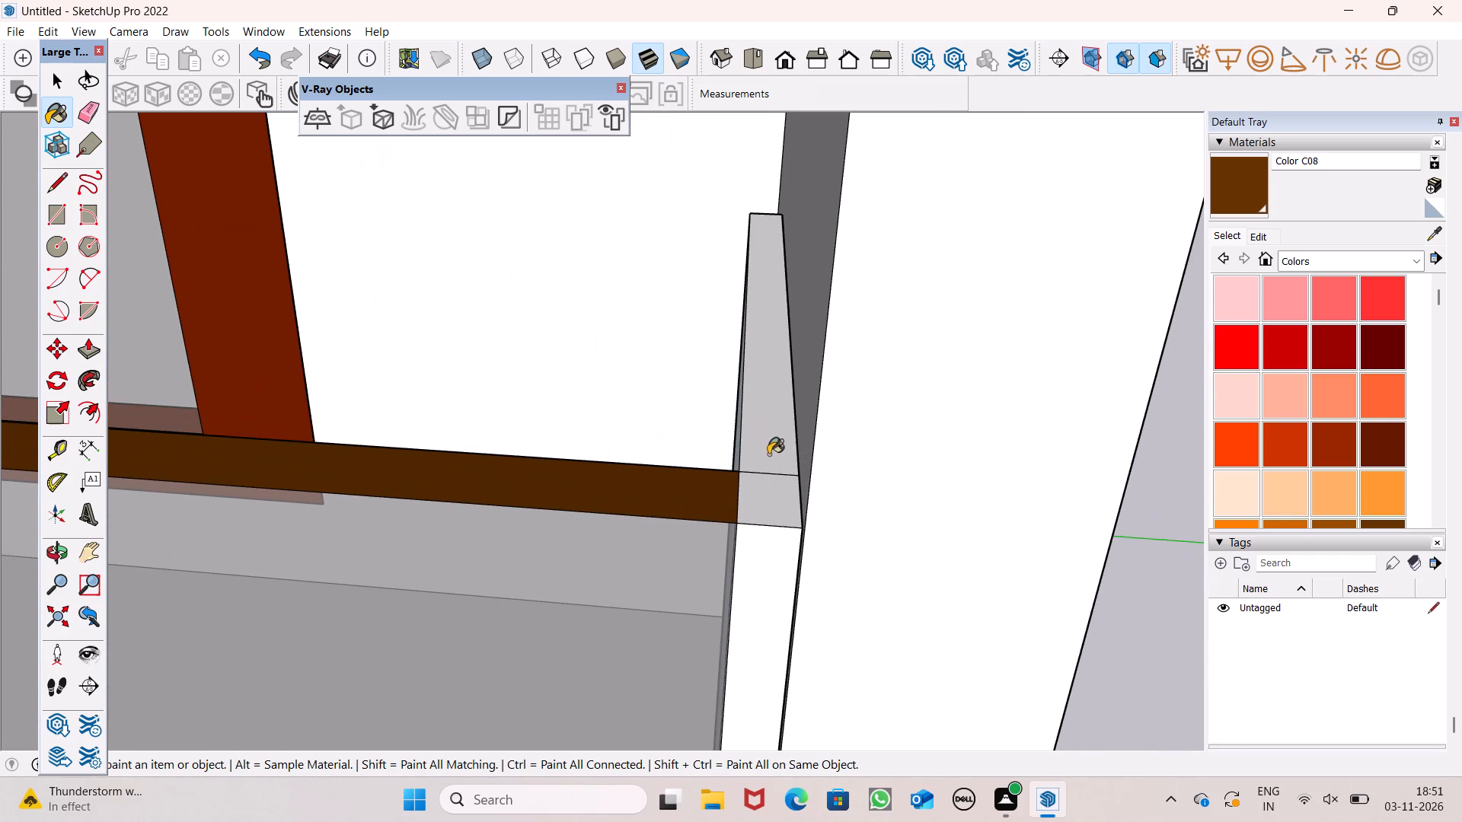
{"action": "left_click", "coordinate": [770, 486]}
{"action": "scroll", "coordinate": [739, 422], "scroll_direction": "down", "scroll_amount": 6}
{"action": "middle_click_drag", "start_coordinate": [761, 487], "coordinate": [682, 432]}
{"action": "left_click", "coordinate": [736, 491]}
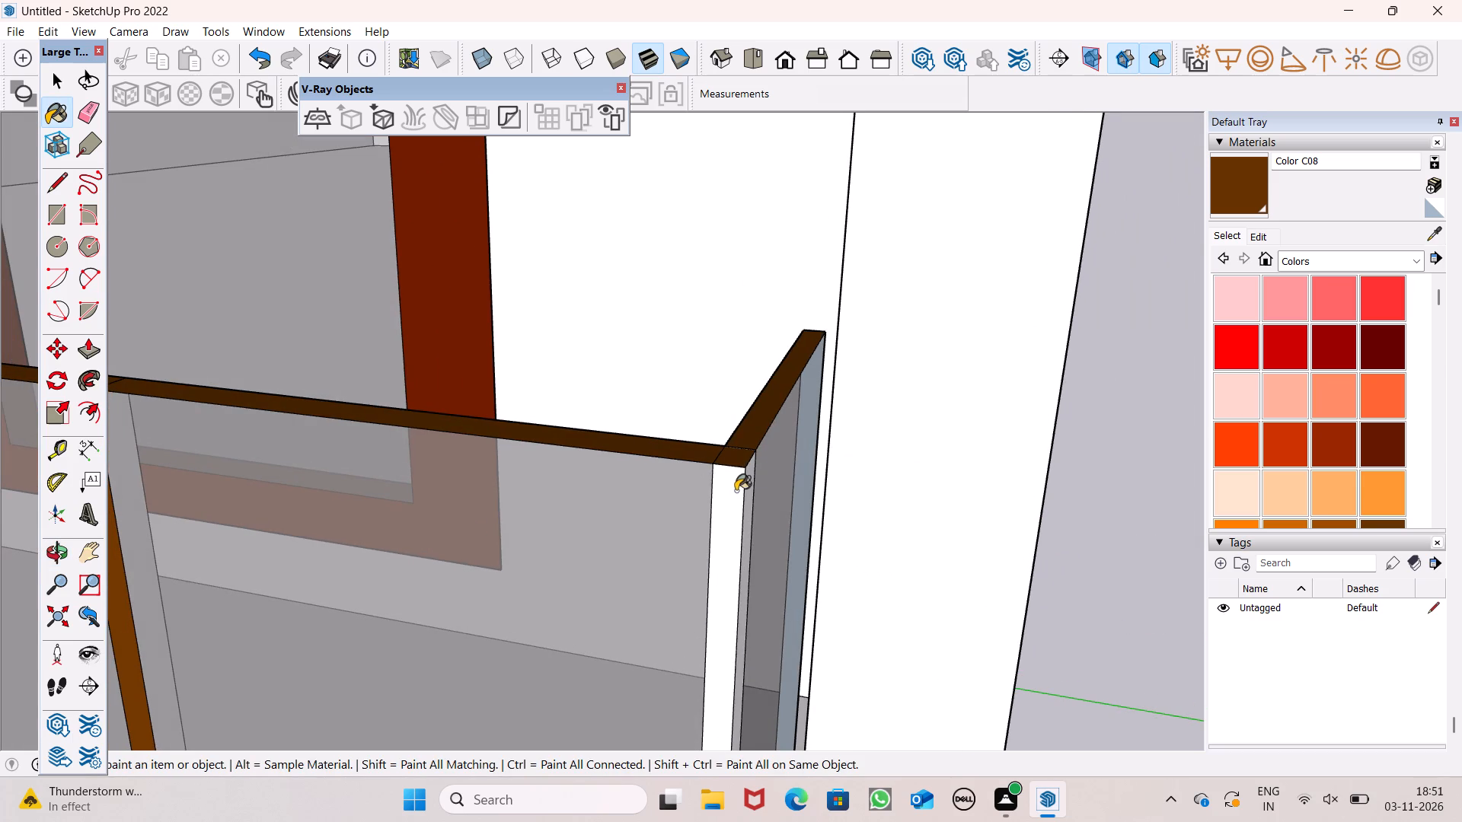
{"action": "middle_click_drag", "start_coordinate": [742, 490], "coordinate": [507, 457]}
{"action": "left_click", "coordinate": [657, 505]}
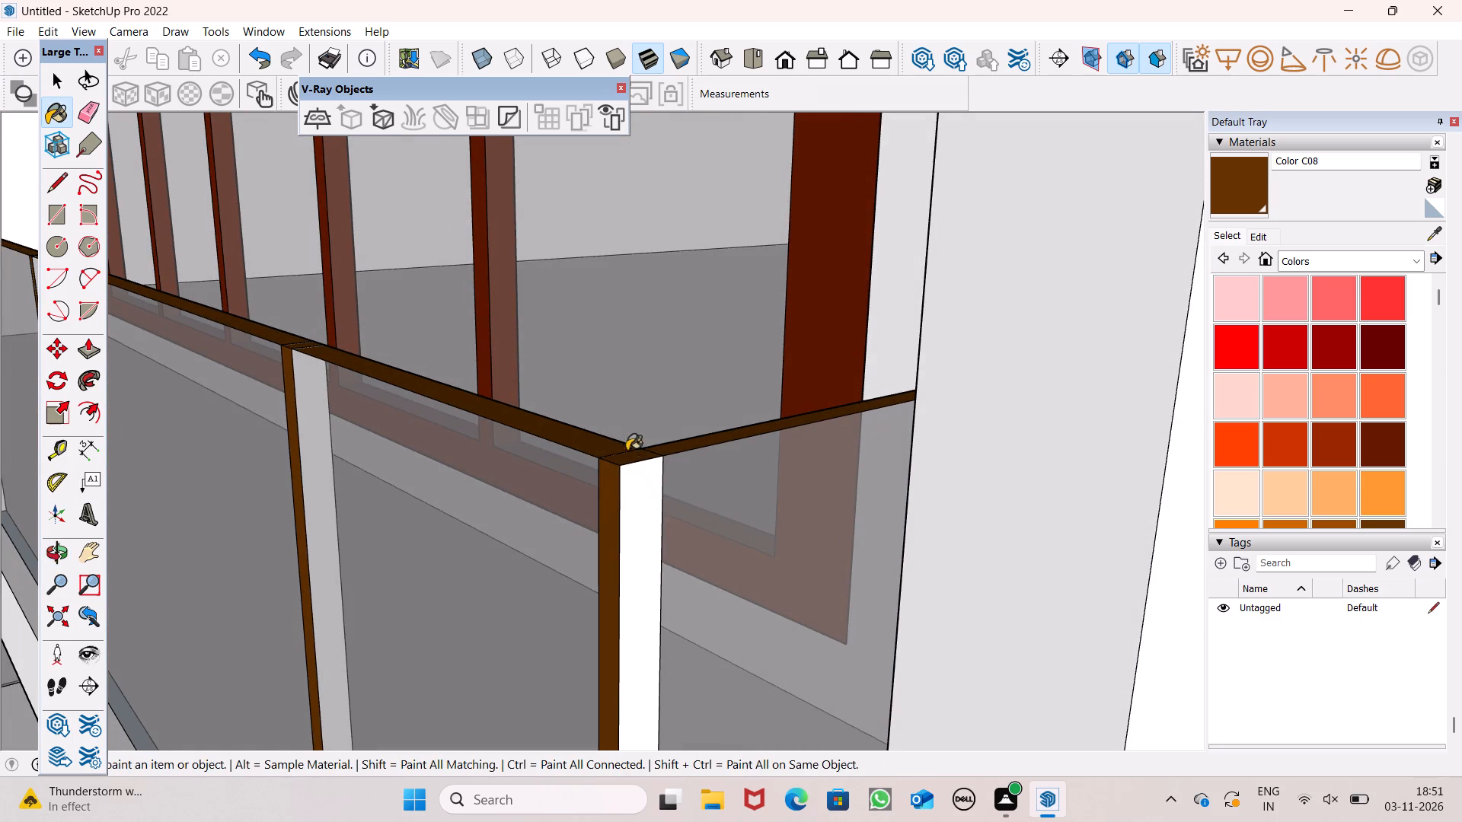
Paint the balcony-side face of the intermediate post nearest the end corner brown Color C08.
{"action": "middle_click_drag", "start_coordinate": [624, 415], "coordinate": [468, 504]}
{"action": "scroll", "coordinate": [401, 487], "scroll_direction": "up", "scroll_amount": 2}
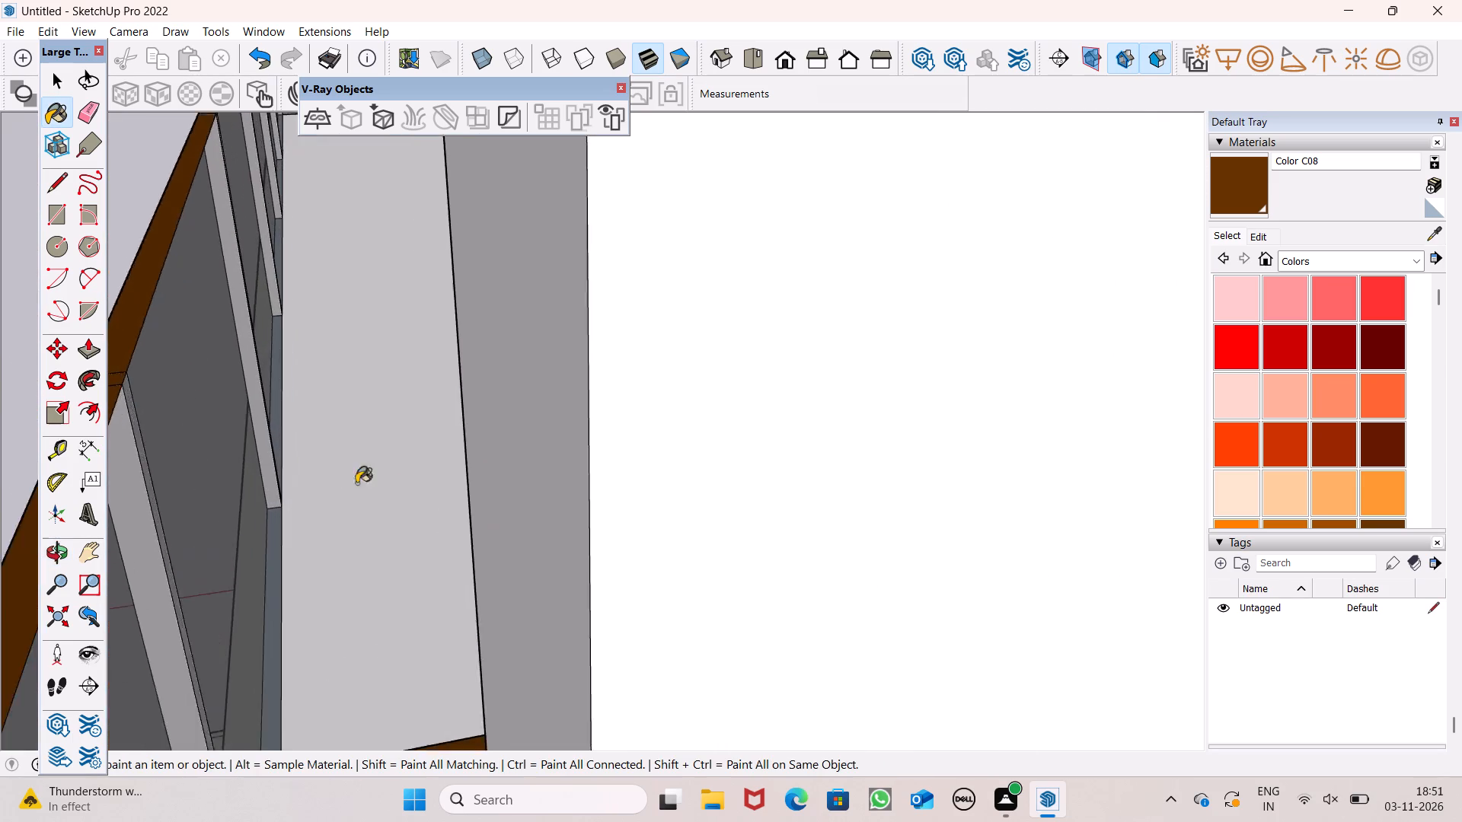
{"action": "scroll", "coordinate": [356, 483], "scroll_direction": "up", "scroll_amount": 4}
{"action": "scroll", "coordinate": [445, 467], "scroll_direction": "down", "scroll_amount": 5}
{"action": "middle_click_drag", "start_coordinate": [476, 492], "coordinate": [413, 496]}
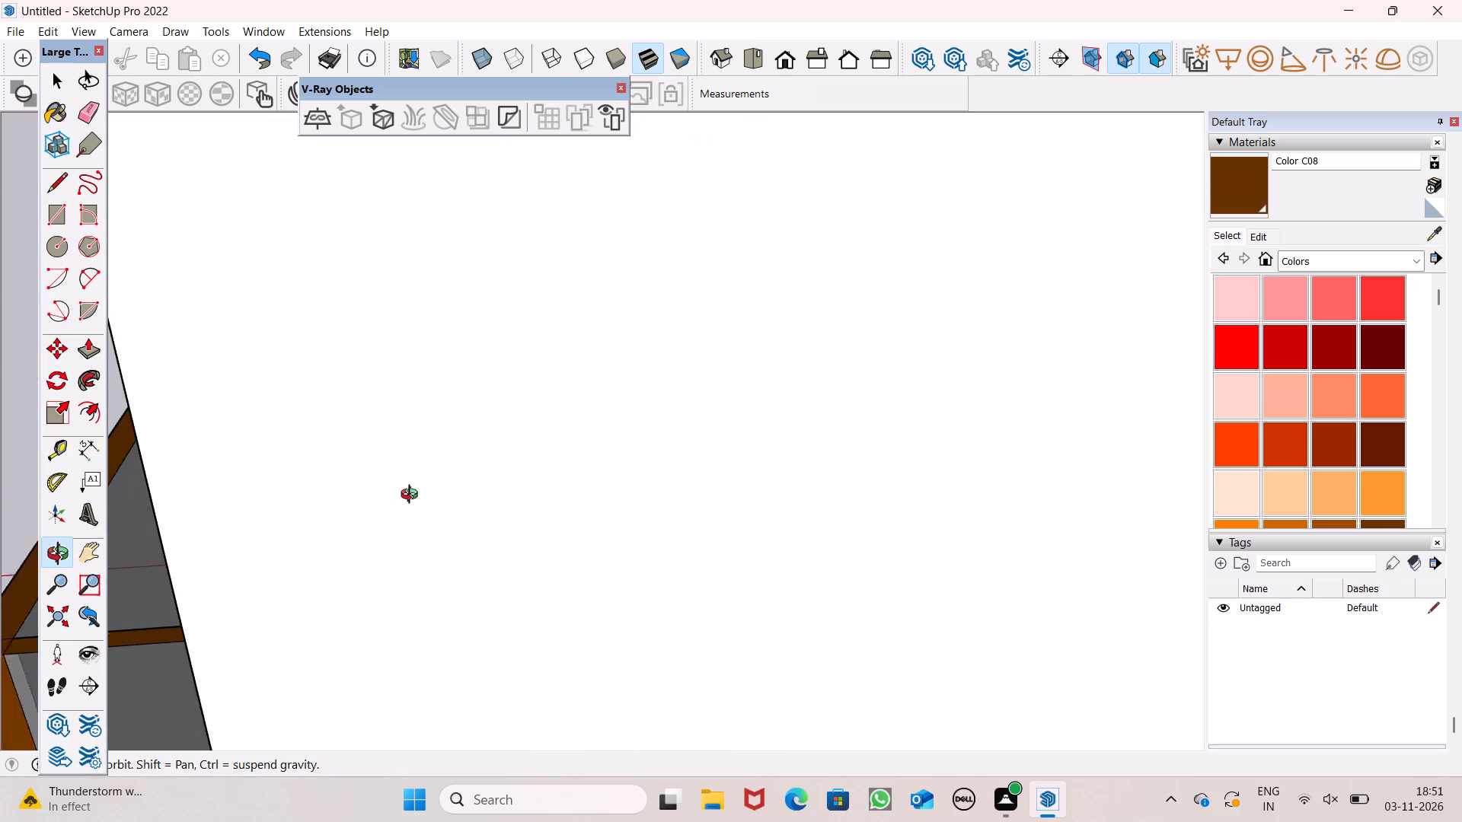
{"action": "middle_click_drag", "start_coordinate": [413, 496], "coordinate": [420, 492]}
{"action": "scroll", "coordinate": [237, 482], "scroll_direction": "up", "scroll_amount": 7}
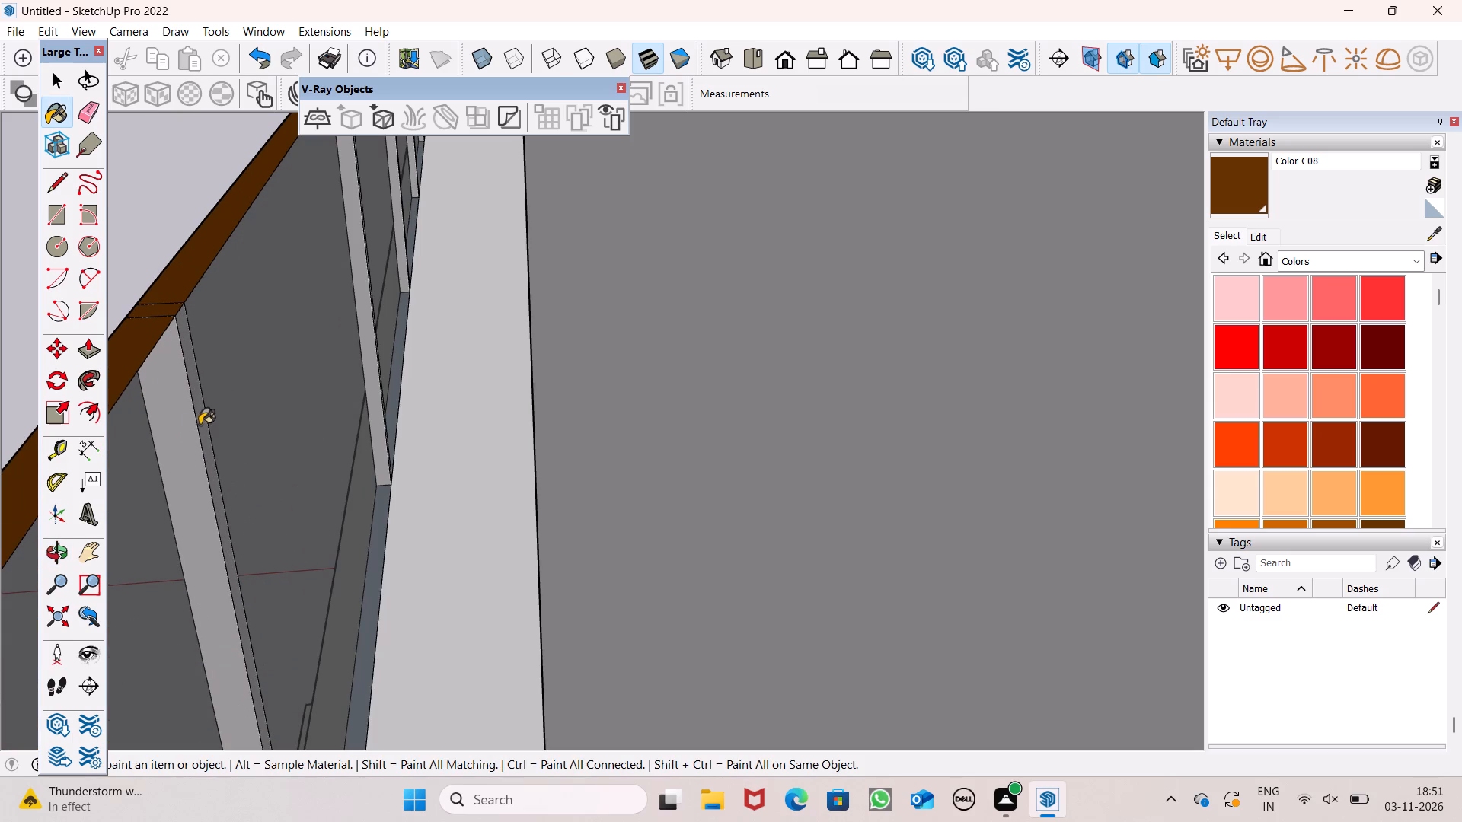
{"action": "left_click", "coordinate": [200, 422]}
Paint the balcony-side faces of the next two intermediate posts along the same railing brown Color C08.
{"action": "scroll", "coordinate": [349, 310], "scroll_direction": "up", "scroll_amount": 5}
{"action": "middle_click_drag", "start_coordinate": [461, 504], "coordinate": [379, 471]}
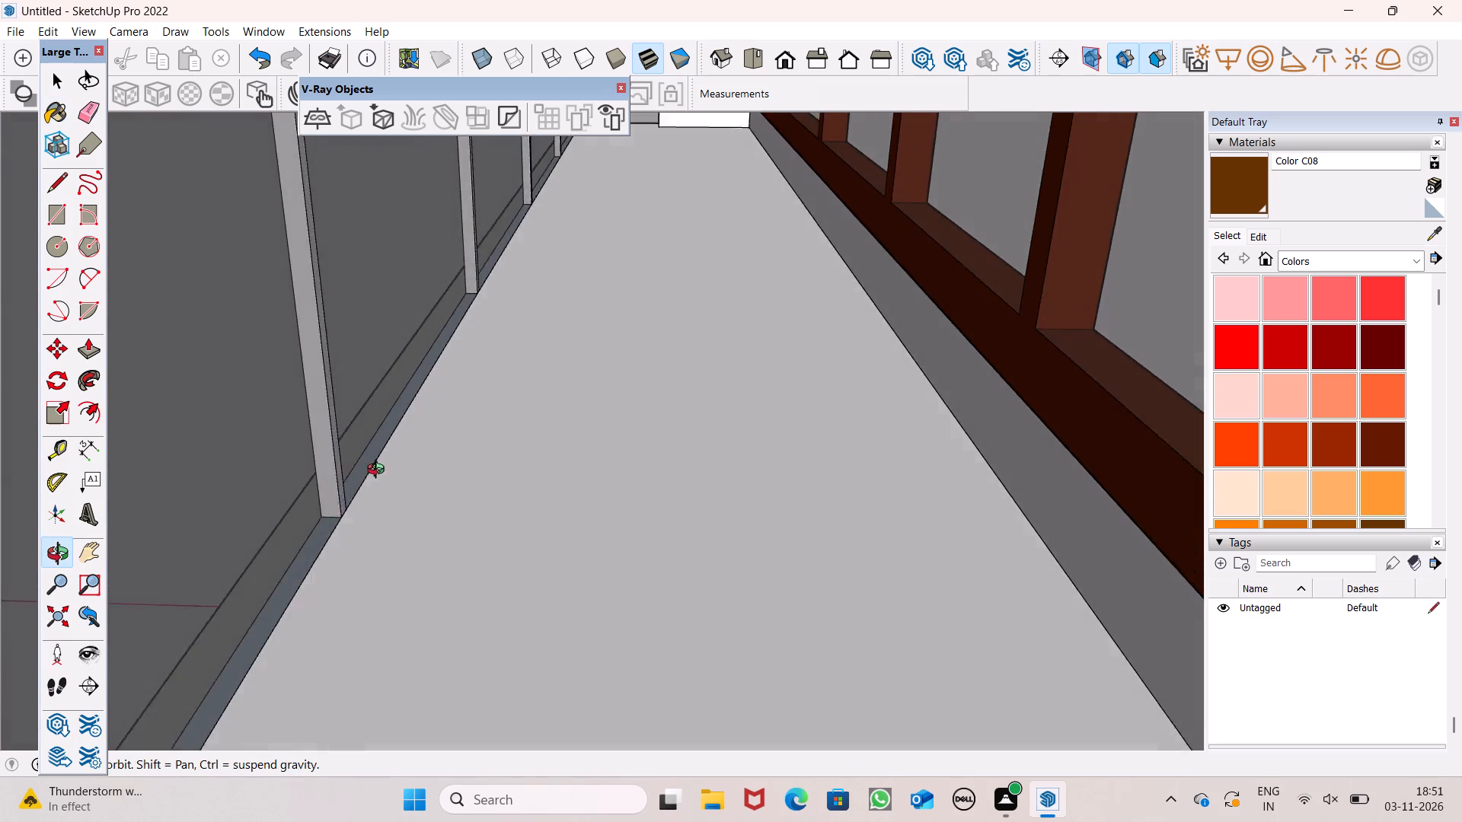
{"action": "middle_click_drag", "start_coordinate": [379, 471], "coordinate": [335, 414]}
{"action": "middle_click_drag", "start_coordinate": [332, 413], "coordinate": [318, 419]}
{"action": "scroll", "coordinate": [332, 413], "scroll_direction": "up", "scroll_amount": 6}
{"action": "left_click", "coordinate": [277, 450]}
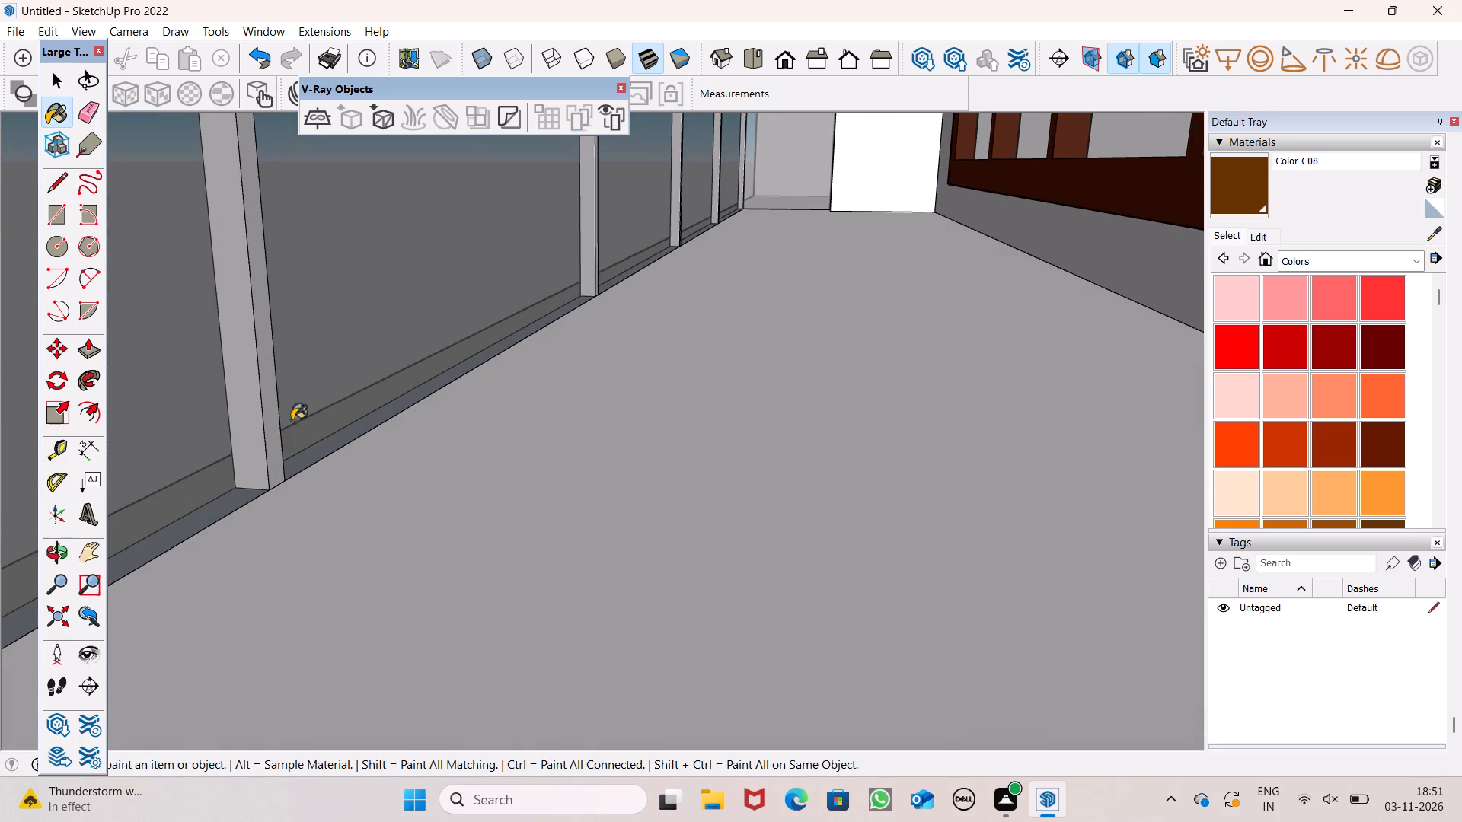
{"action": "scroll", "coordinate": [619, 241], "scroll_direction": "up", "scroll_amount": 5}
{"action": "scroll", "coordinate": [595, 323], "scroll_direction": "up", "scroll_amount": 6}
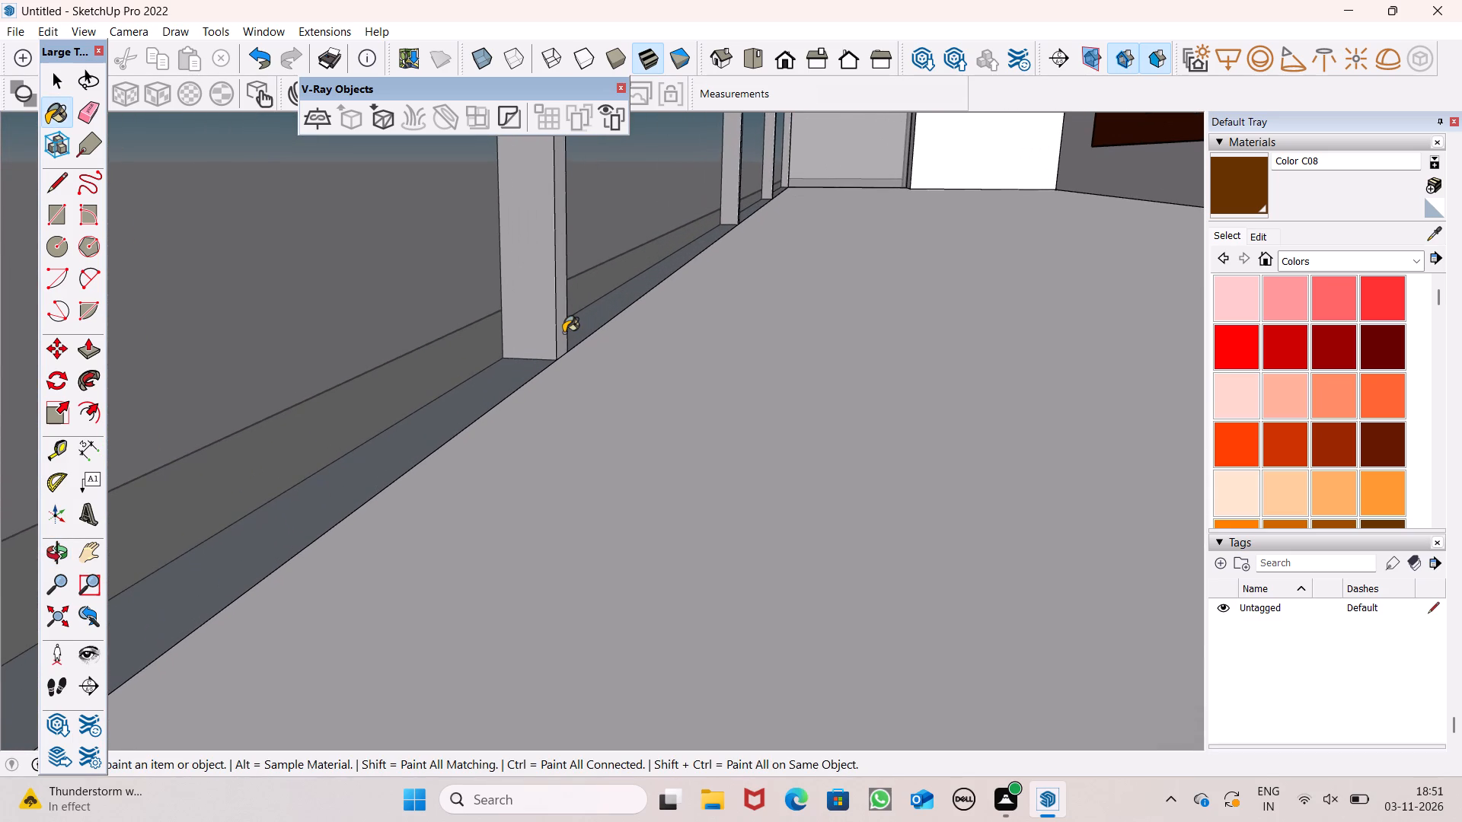
{"action": "left_click", "coordinate": [563, 333]}
Paint the balcony-side faces of the last two intermediate posts brown Color C08, undoing the stray fill over the glass.
{"action": "scroll", "coordinate": [706, 237], "scroll_direction": "up", "scroll_amount": 13}
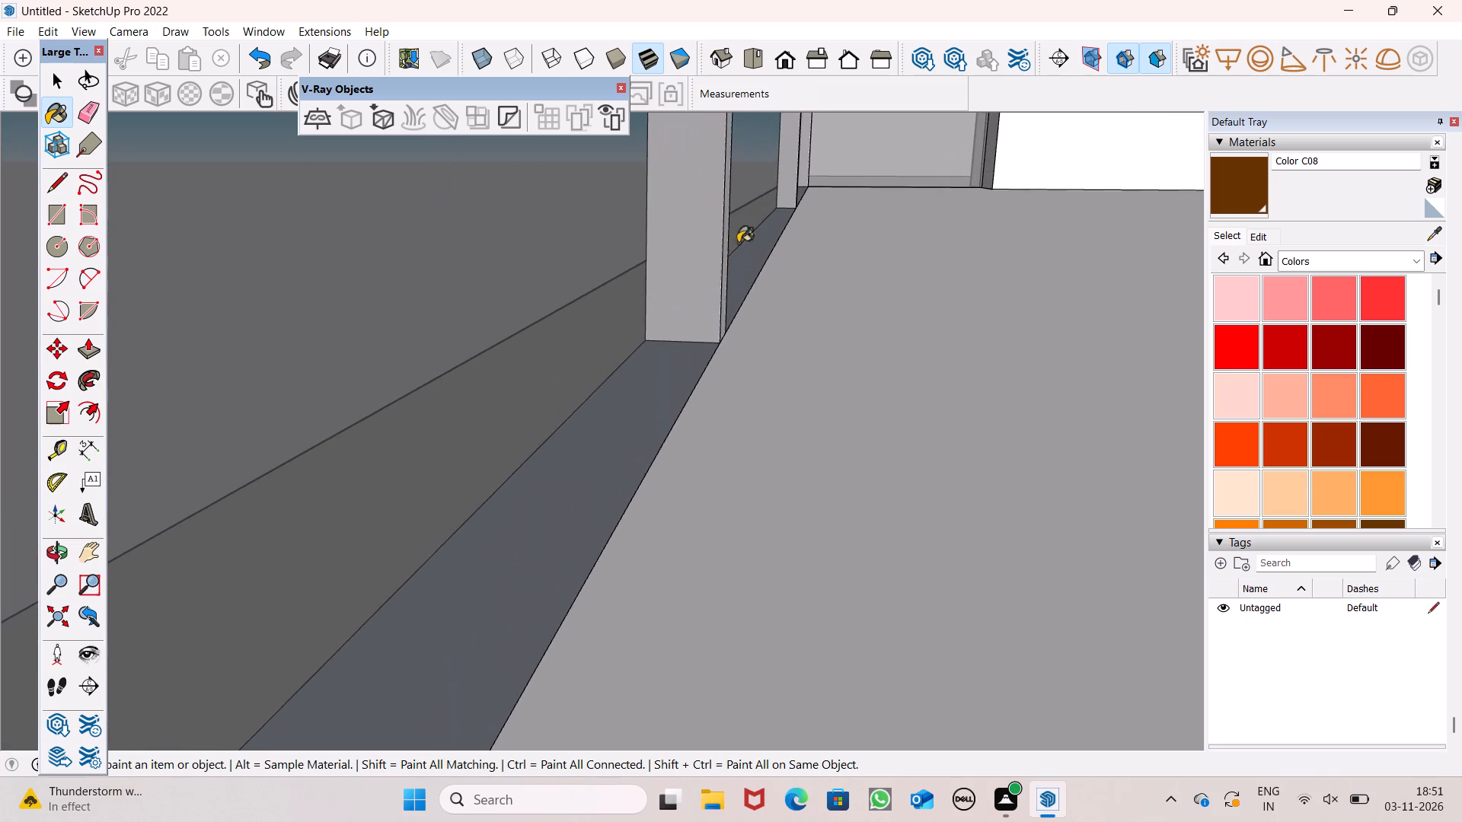
{"action": "middle_click_drag", "start_coordinate": [759, 331], "coordinate": [707, 331]}
{"action": "scroll", "coordinate": [728, 321], "scroll_direction": "up", "scroll_amount": 5}
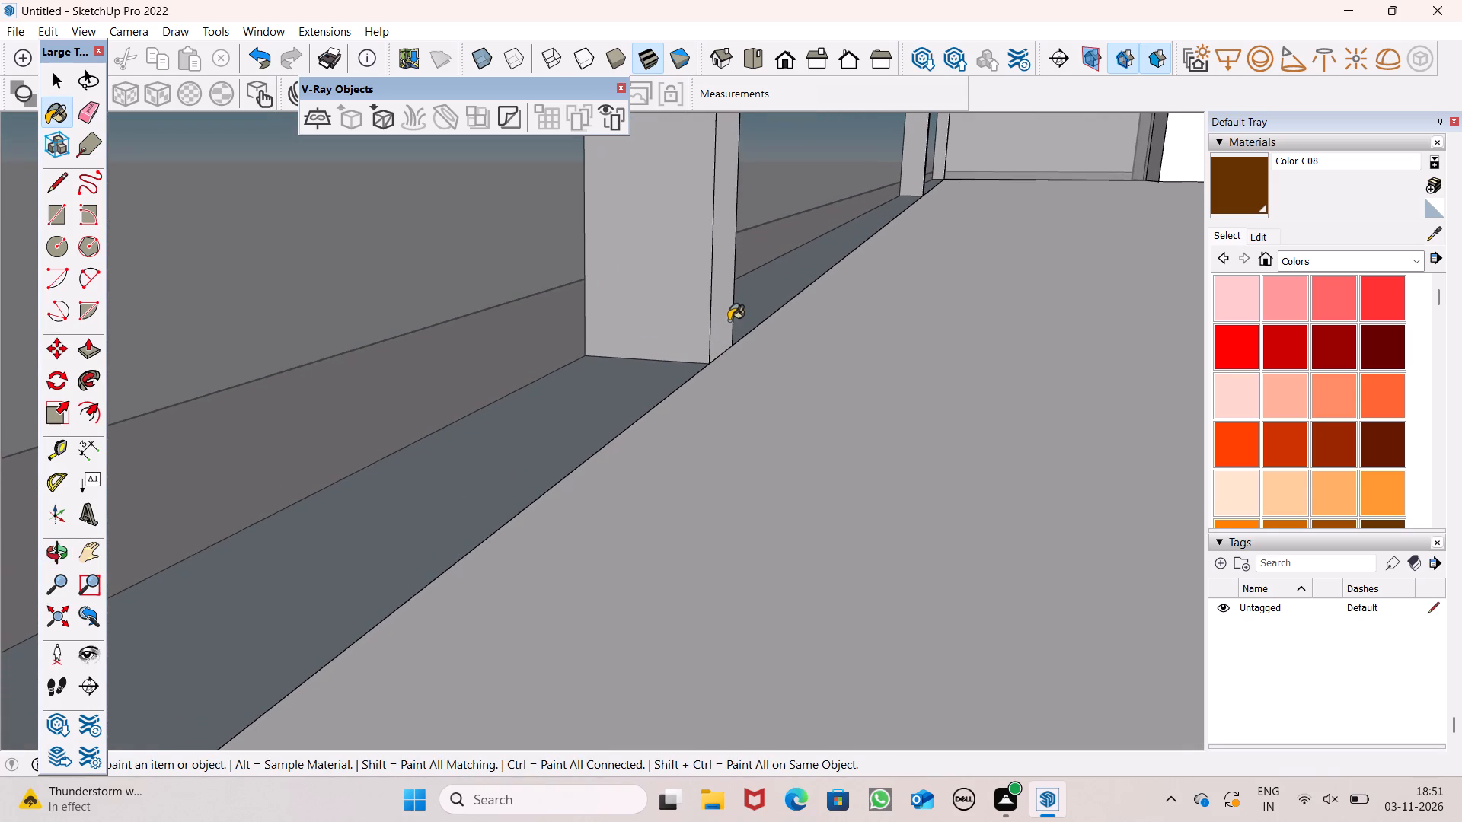
{"action": "left_click", "coordinate": [729, 320]}
{"action": "left_click", "coordinate": [640, 328]}
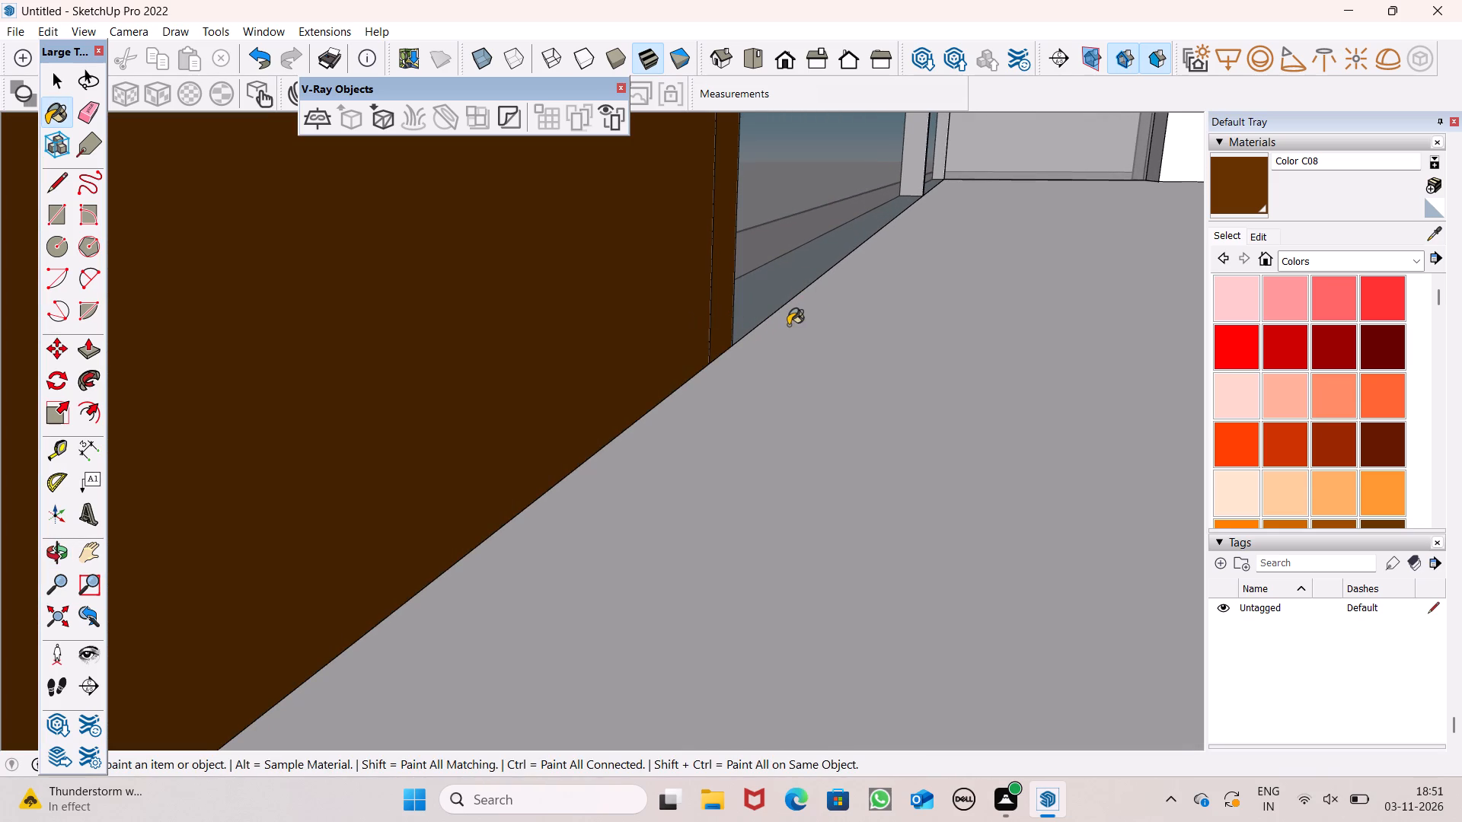
{"action": "key", "text": "ctrl+z"}
{"action": "scroll", "coordinate": [937, 135], "scroll_direction": "up", "scroll_amount": 6}
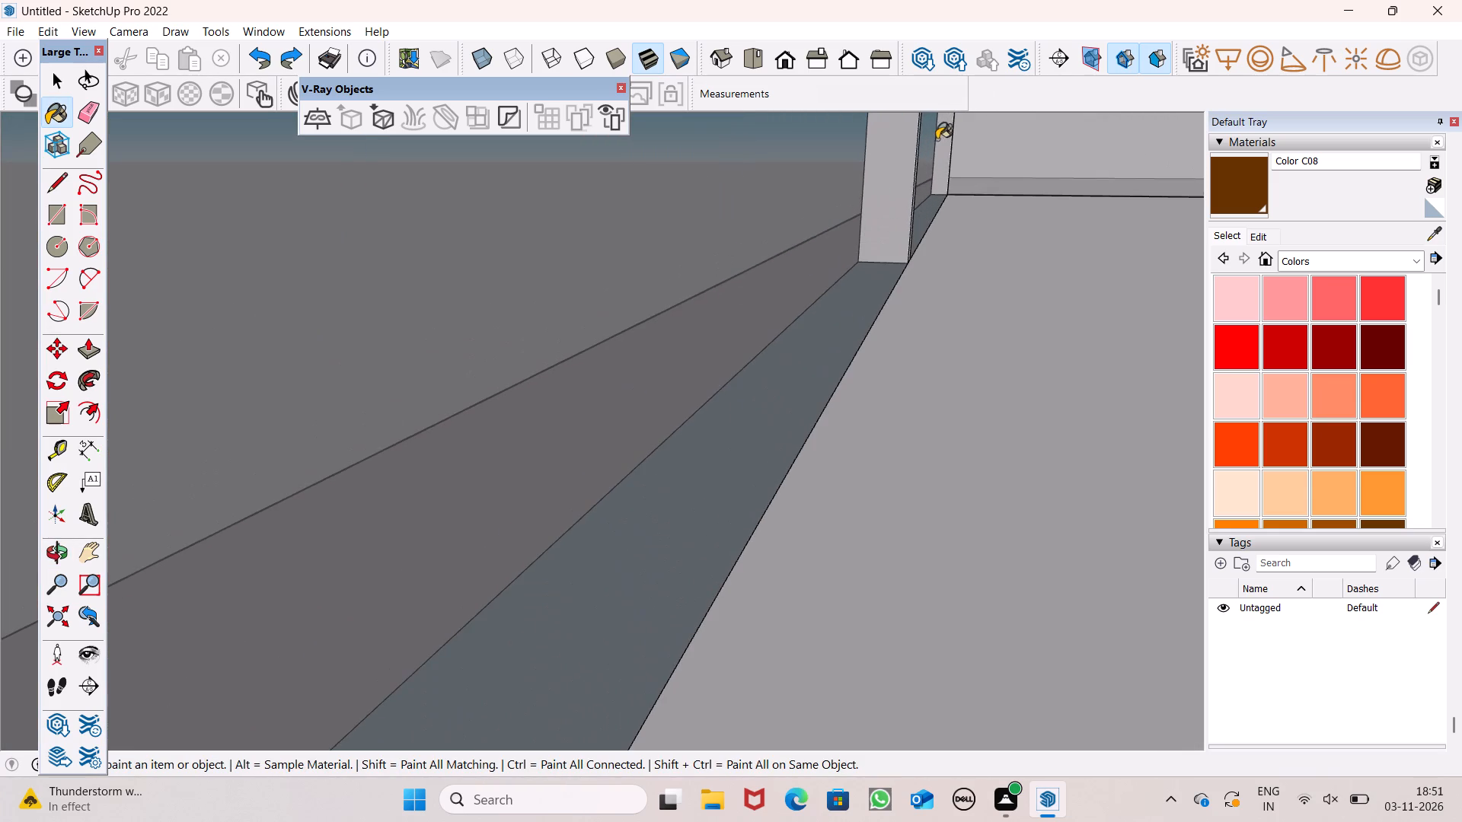
{"action": "scroll", "coordinate": [942, 213], "scroll_direction": "up", "scroll_amount": 8}
{"action": "scroll", "coordinate": [904, 277], "scroll_direction": "down", "scroll_amount": 2}
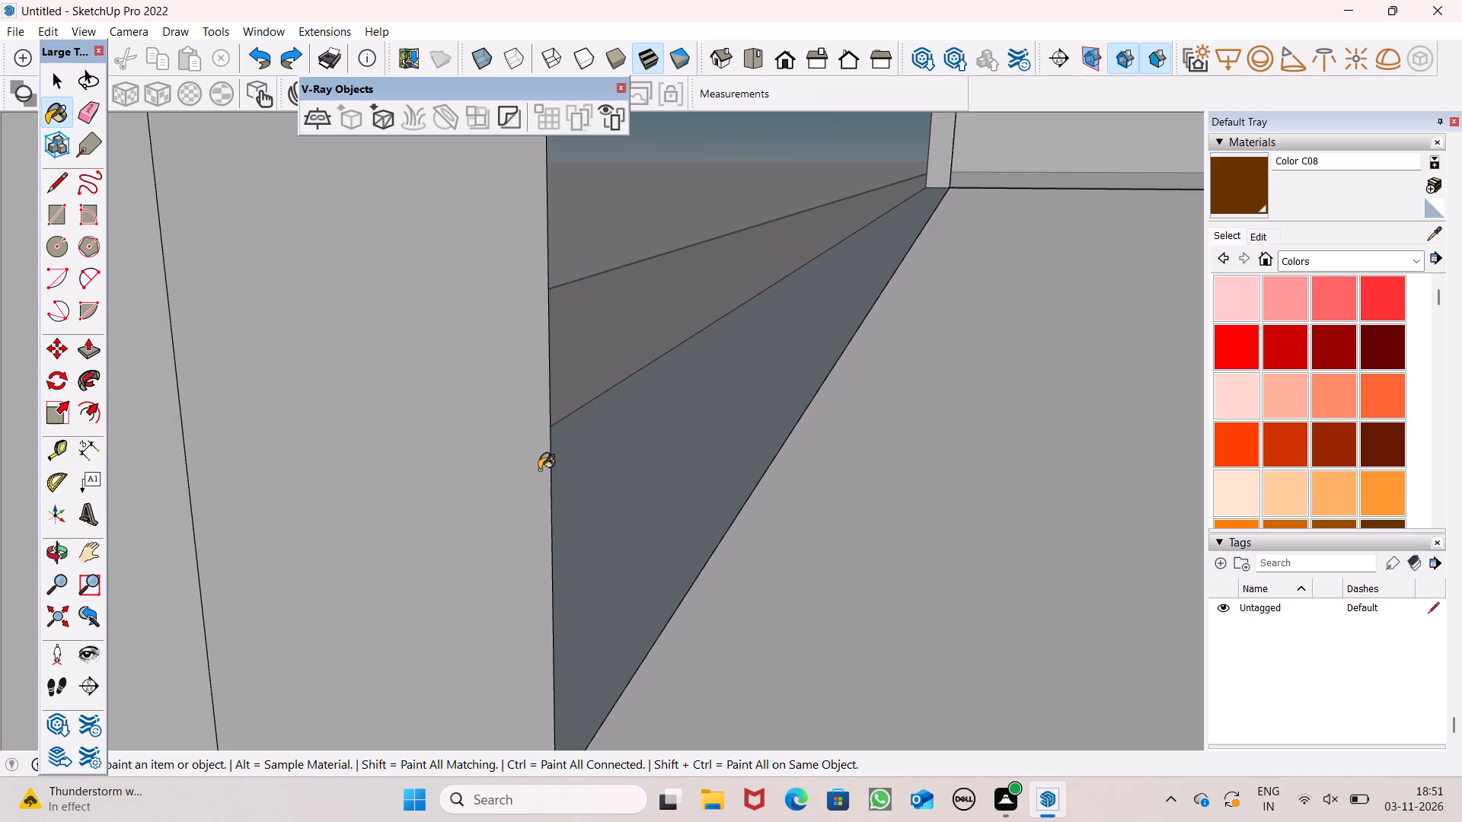
{"action": "left_click", "coordinate": [539, 470]}
Examine the painted balcony railing and the railings on the neighbouring floors from outside the building.
{"action": "middle_click_drag", "start_coordinate": [734, 419], "coordinate": [1461, 481]}
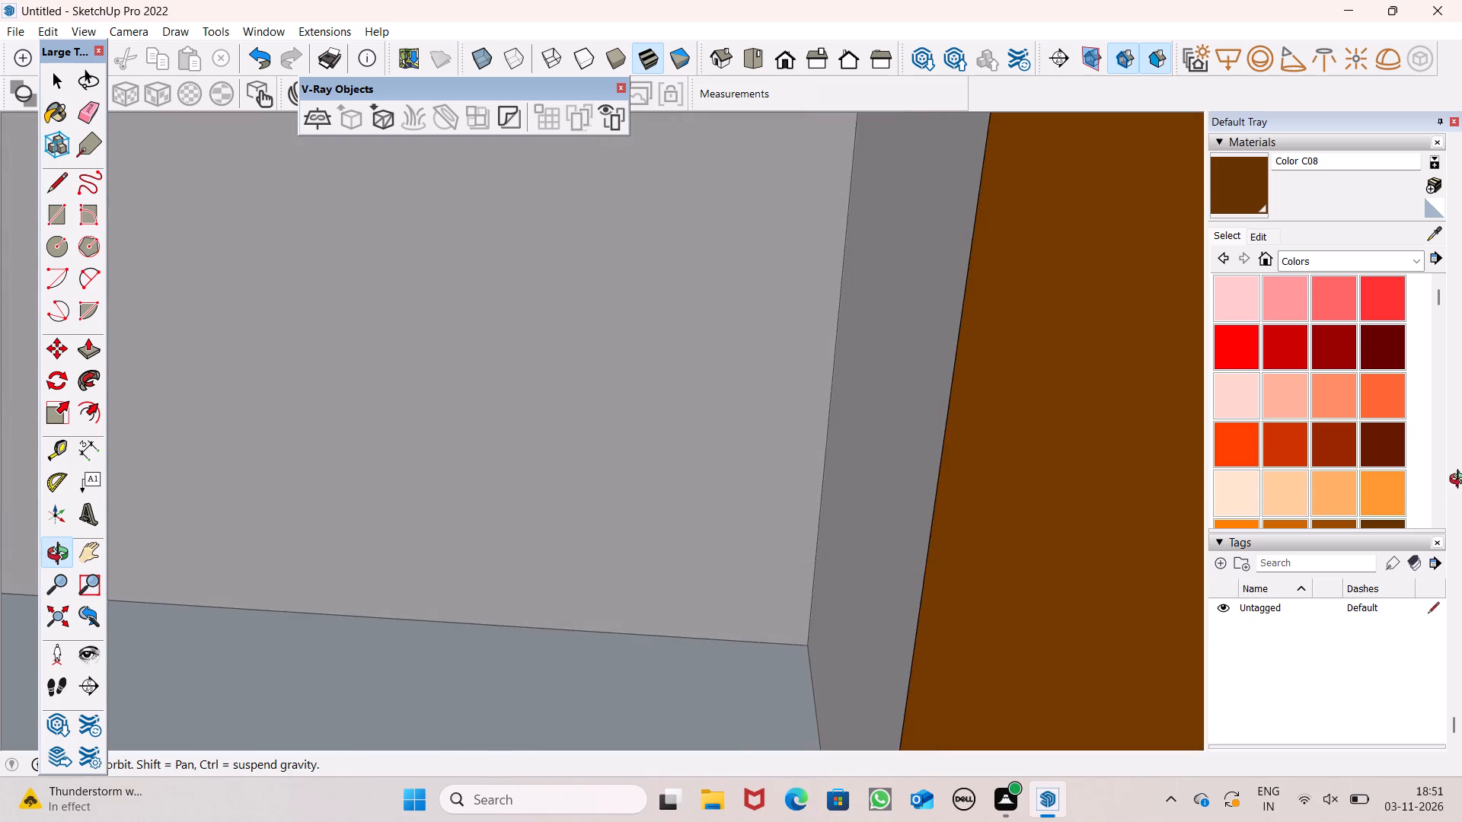
{"action": "middle_click_drag", "start_coordinate": [1461, 481], "coordinate": [1391, 458]}
{"action": "middle_click_drag", "start_coordinate": [680, 422], "coordinate": [878, 432]}
{"action": "scroll", "coordinate": [511, 233], "scroll_direction": "down", "scroll_amount": 4}
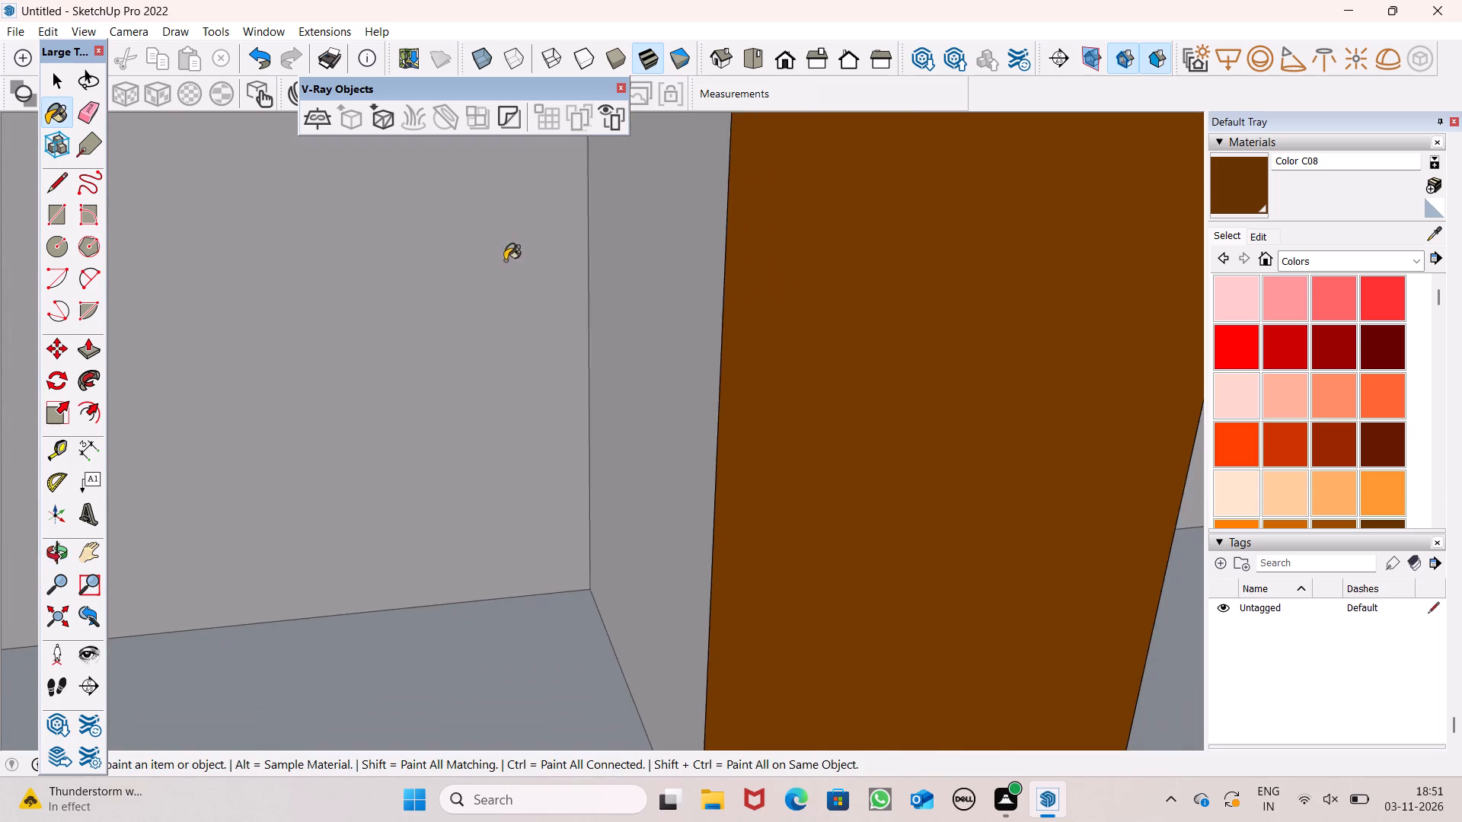
{"action": "scroll", "coordinate": [505, 260], "scroll_direction": "down", "scroll_amount": 2}
{"action": "scroll", "coordinate": [772, 452], "scroll_direction": "down", "scroll_amount": 7}
{"action": "scroll", "coordinate": [679, 429], "scroll_direction": "down", "scroll_amount": 13}
{"action": "scroll", "coordinate": [676, 413], "scroll_direction": "up", "scroll_amount": 1}
{"action": "scroll", "coordinate": [676, 414], "scroll_direction": "down", "scroll_amount": 1}
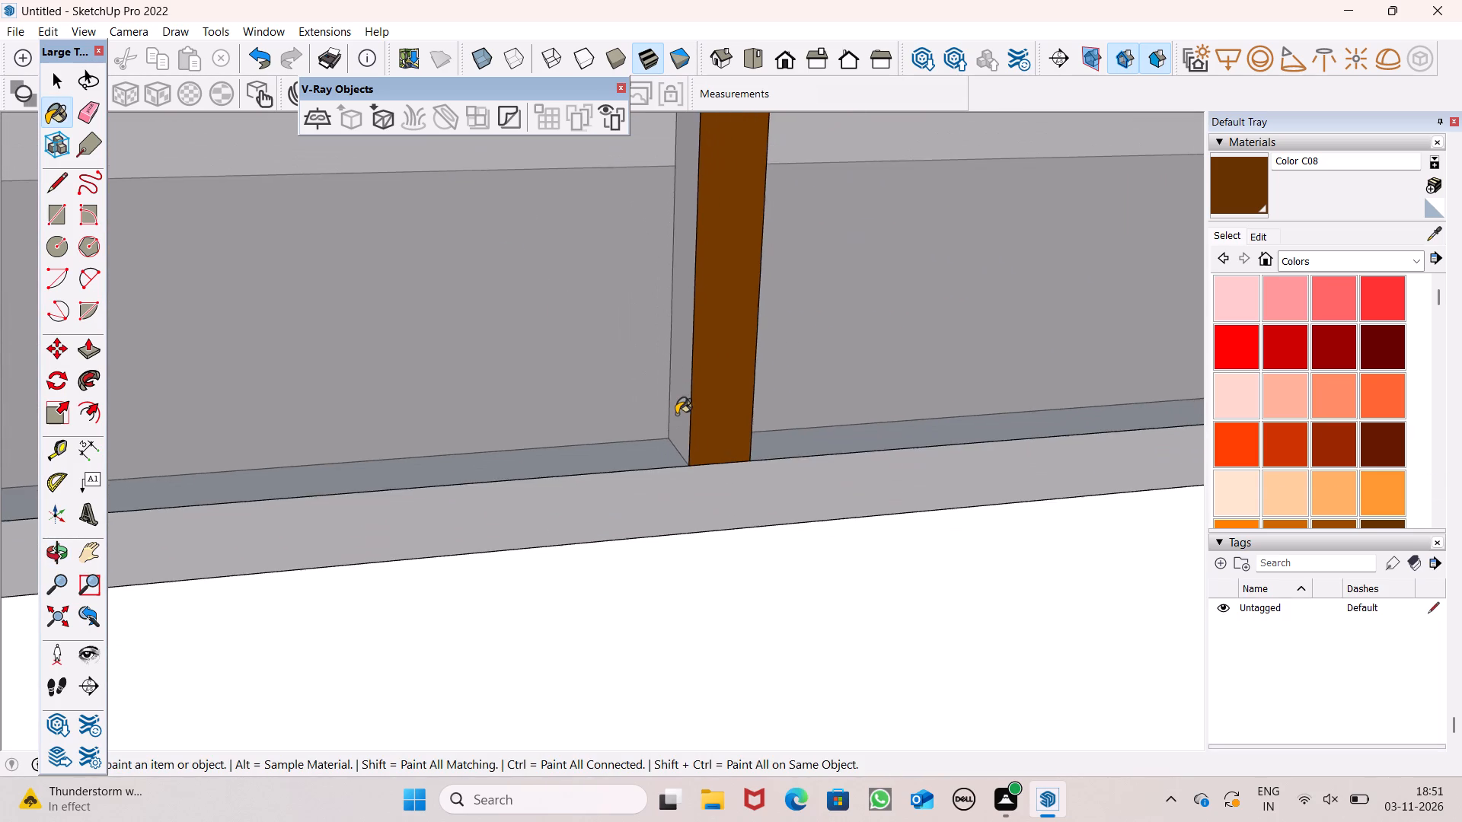
{"action": "scroll", "coordinate": [676, 414], "scroll_direction": "down", "scroll_amount": 1}
{"action": "scroll", "coordinate": [676, 414], "scroll_direction": "up", "scroll_amount": 1}
{"action": "scroll", "coordinate": [676, 414], "scroll_direction": "down", "scroll_amount": 10}
{"action": "scroll", "coordinate": [716, 600], "scroll_direction": "down", "scroll_amount": 11}
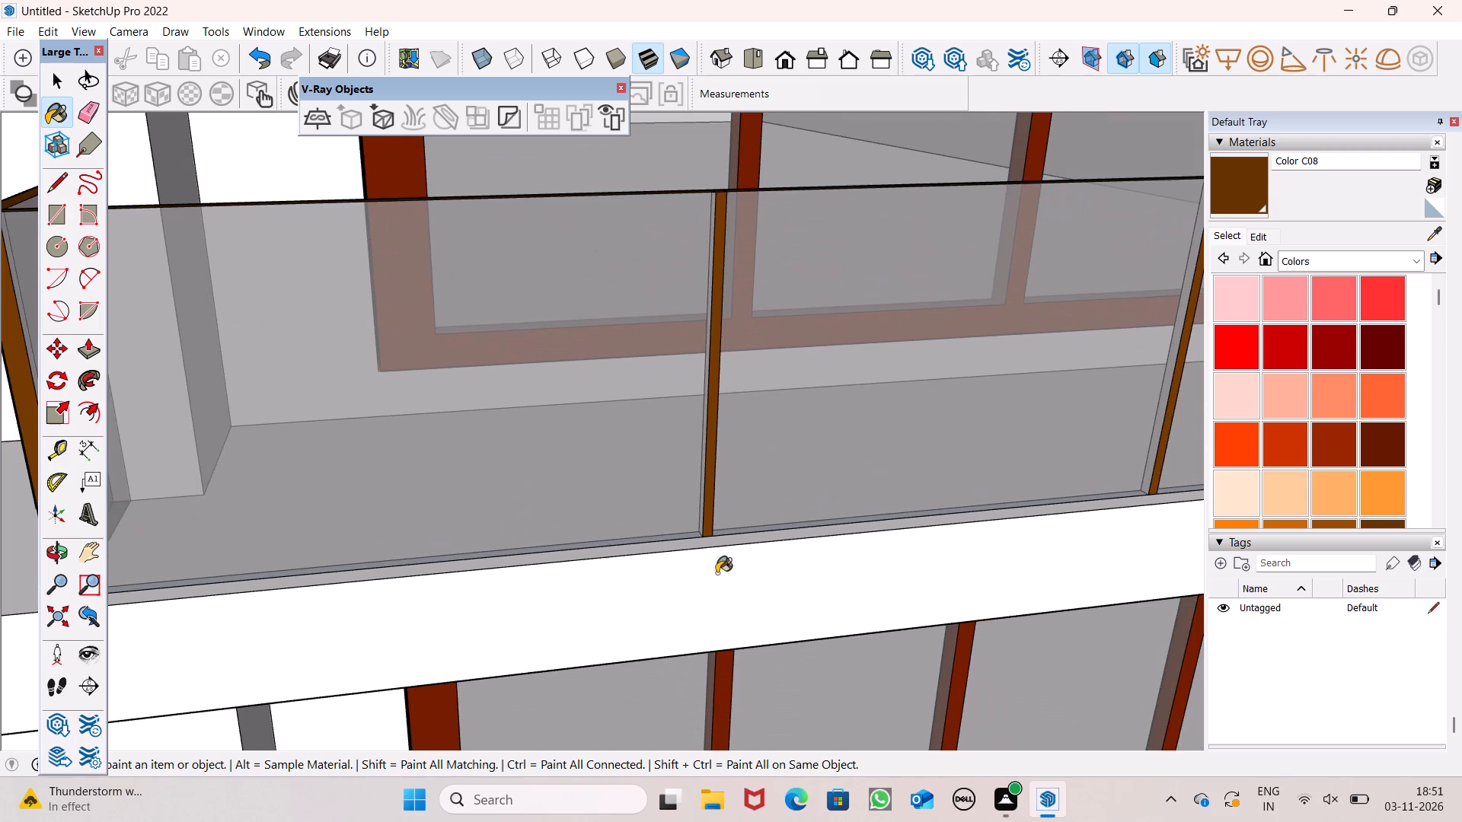
{"action": "scroll", "coordinate": [717, 550], "scroll_direction": "down", "scroll_amount": 12}
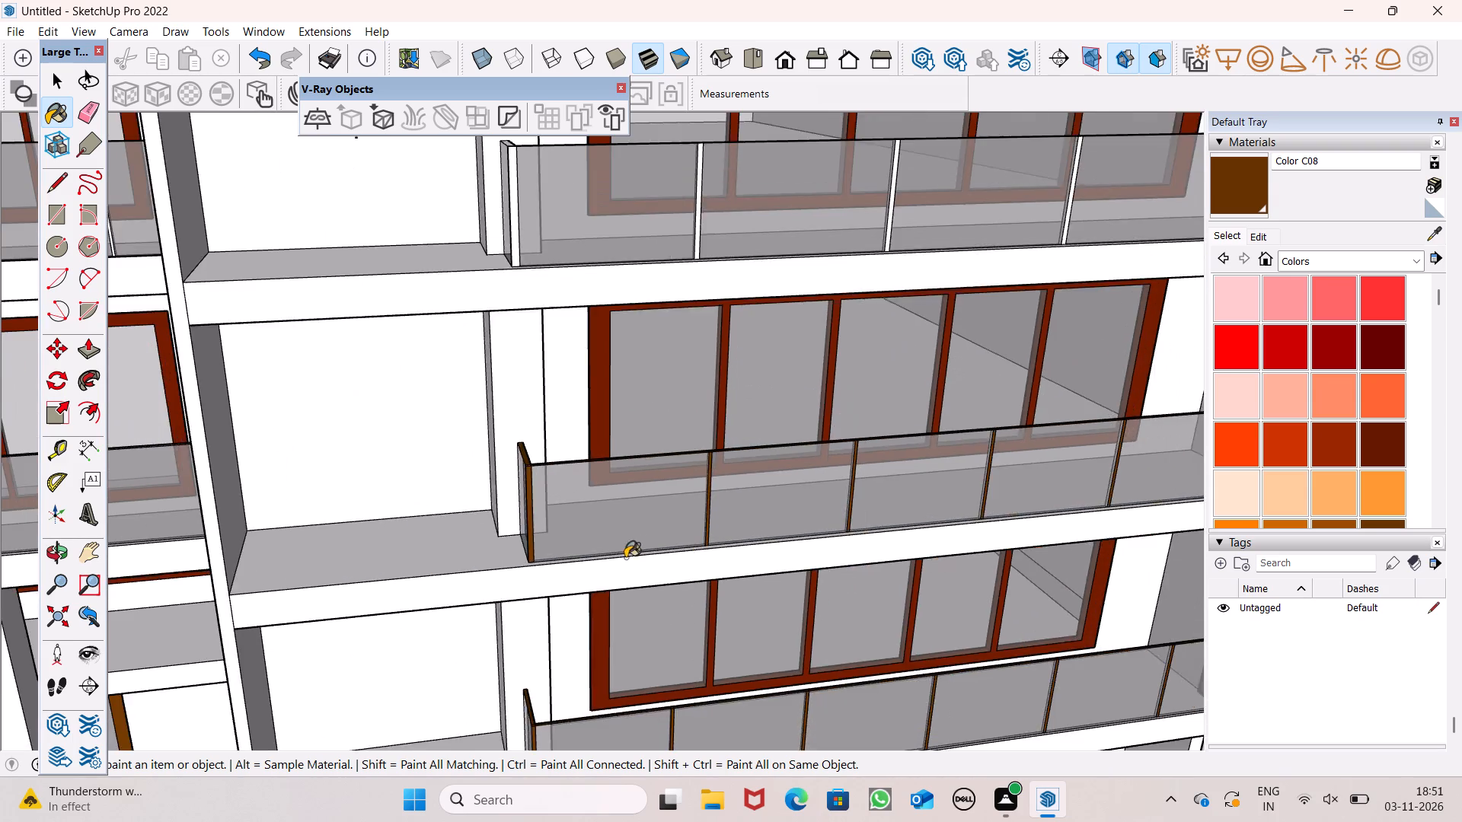
Paint the corner cap and first three top-rail segments of the still-white handrail on the lower balcony railing brown Color C08.
{"action": "middle_click_drag", "start_coordinate": [621, 558], "coordinate": [881, 687]}
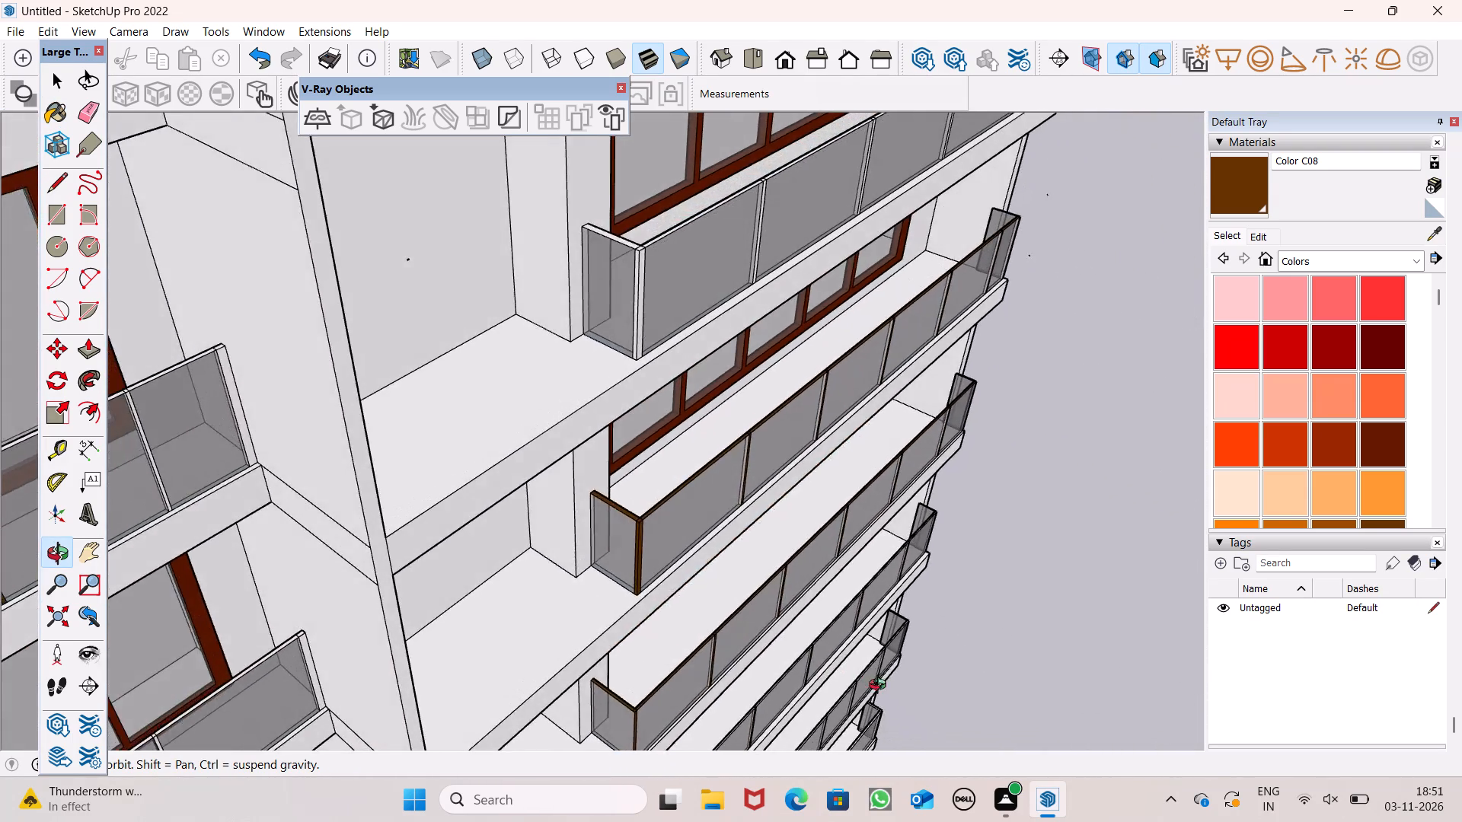
{"action": "middle_click_drag", "start_coordinate": [881, 687], "coordinate": [592, 564]}
{"action": "scroll", "coordinate": [577, 454], "scroll_direction": "up", "scroll_amount": 1}
{"action": "scroll", "coordinate": [573, 385], "scroll_direction": "down", "scroll_amount": 7}
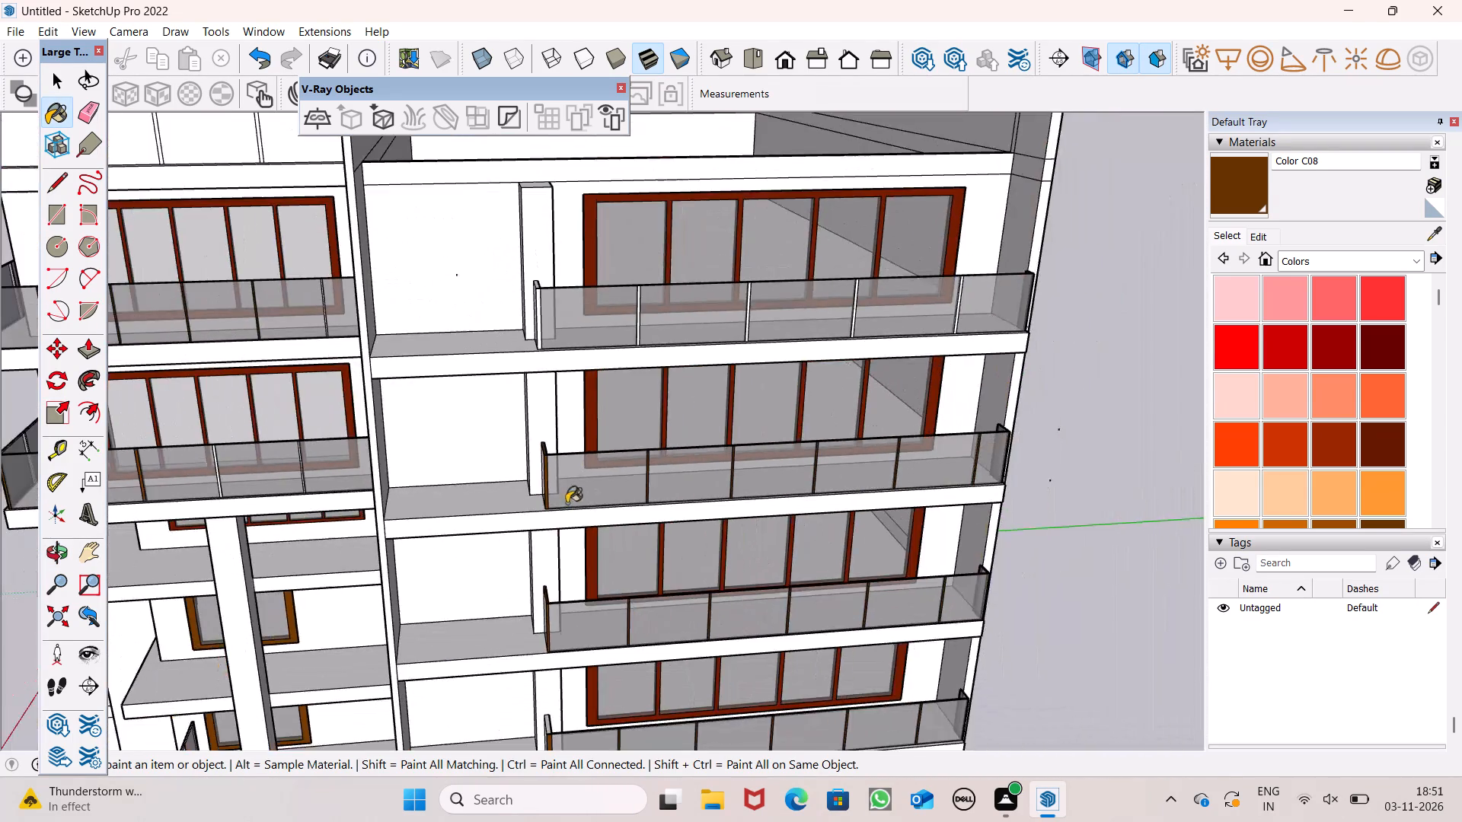
{"action": "middle_click_drag", "start_coordinate": [605, 585], "coordinate": [602, 613]}
{"action": "scroll", "coordinate": [602, 613], "scroll_direction": "up", "scroll_amount": 10}
{"action": "scroll", "coordinate": [659, 352], "scroll_direction": "down", "scroll_amount": 13}
{"action": "middle_click_drag", "start_coordinate": [653, 453], "coordinate": [756, 547]}
{"action": "scroll", "coordinate": [756, 547], "scroll_direction": "up", "scroll_amount": 8}
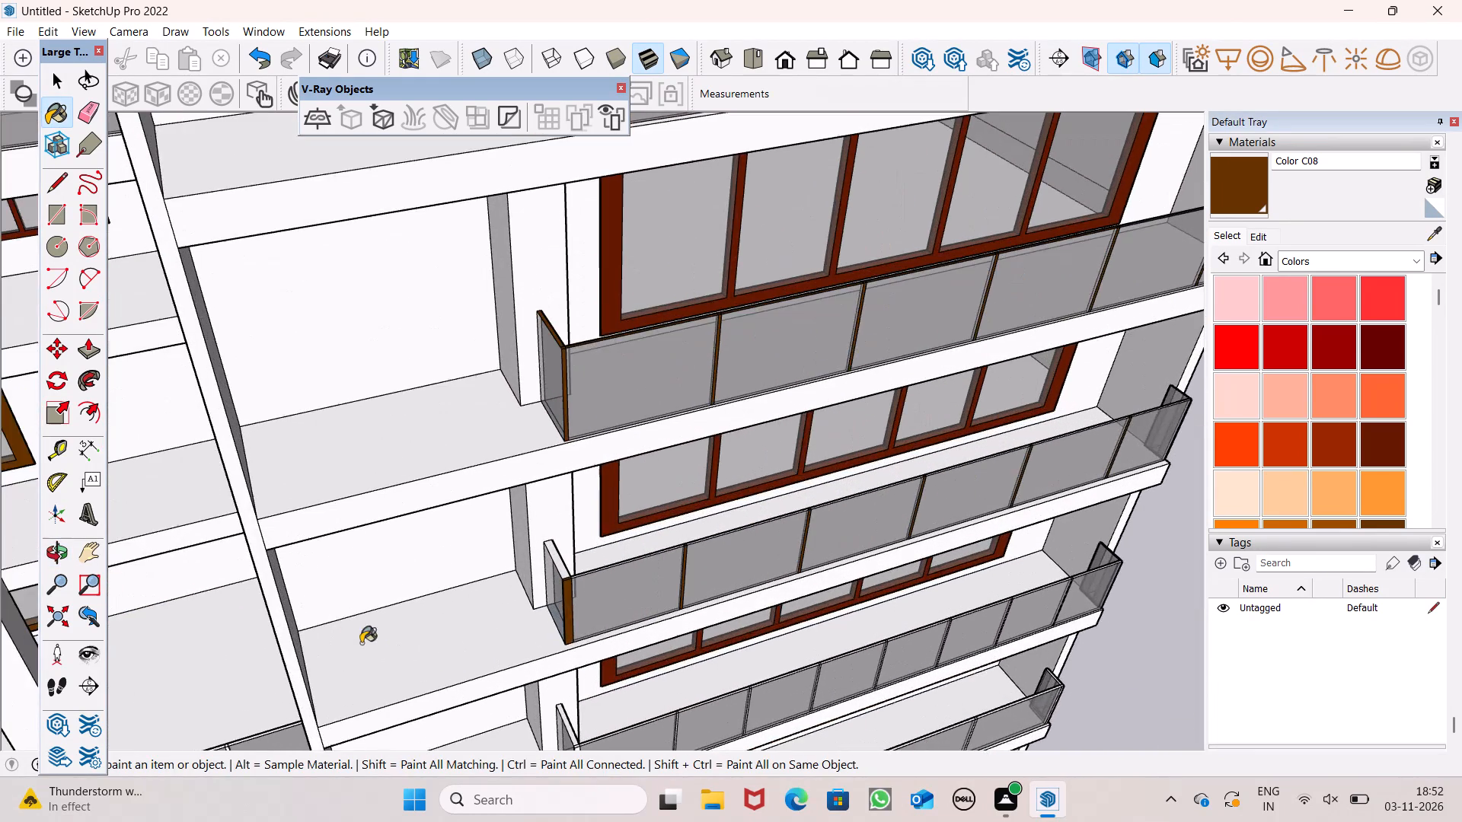
{"action": "scroll", "coordinate": [500, 603], "scroll_direction": "up", "scroll_amount": 7}
{"action": "scroll", "coordinate": [651, 546], "scroll_direction": "up", "scroll_amount": 7}
{"action": "left_click", "coordinate": [650, 541]}
{"action": "left_click", "coordinate": [699, 542]}
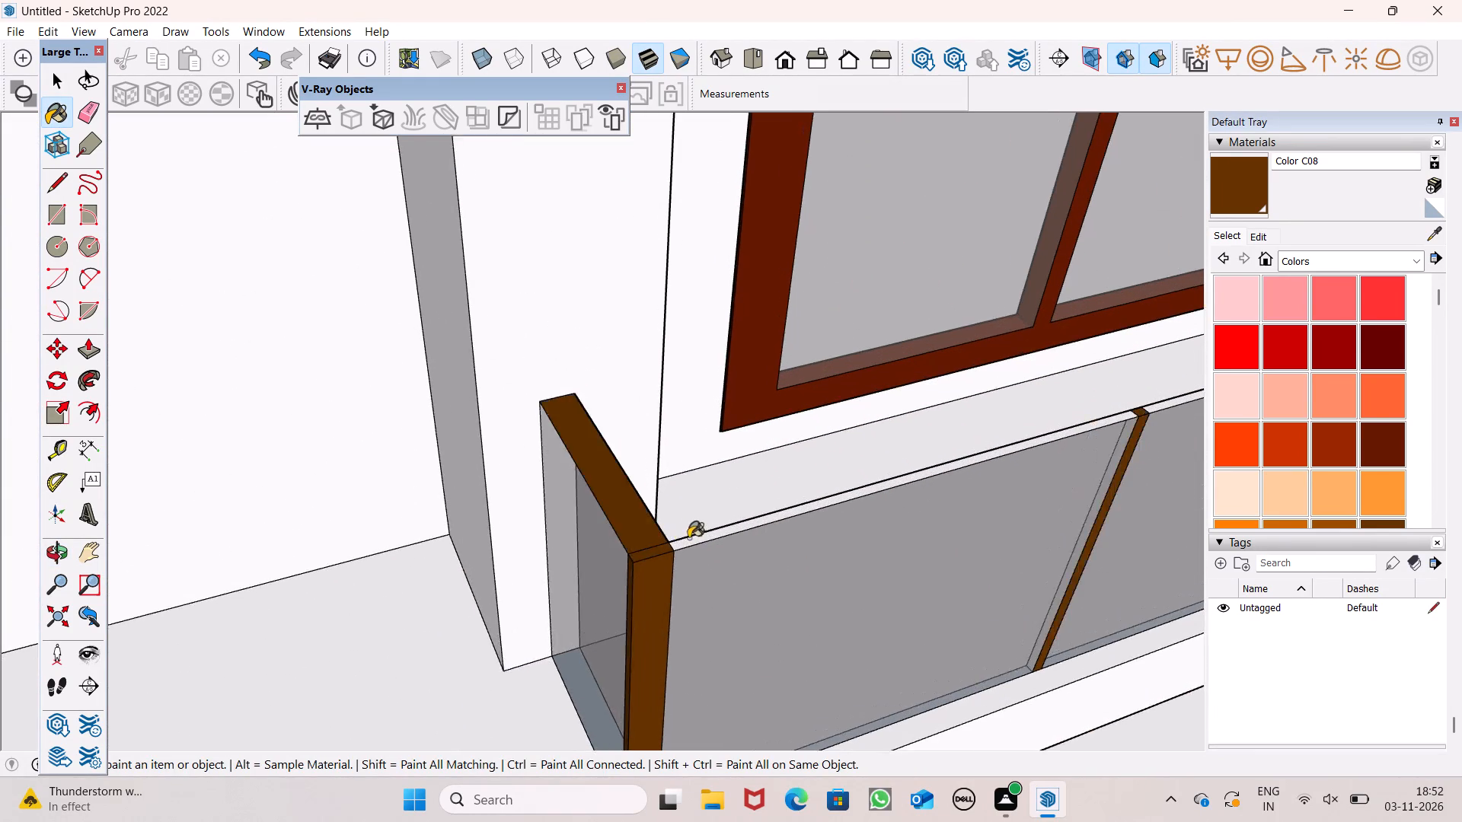
{"action": "scroll", "coordinate": [659, 534], "scroll_direction": "down", "scroll_amount": 7}
{"action": "scroll", "coordinate": [952, 455], "scroll_direction": "up", "scroll_amount": 6}
{"action": "left_click", "coordinate": [938, 465]}
{"action": "scroll", "coordinate": [675, 492], "scroll_direction": "down", "scroll_amount": 8}
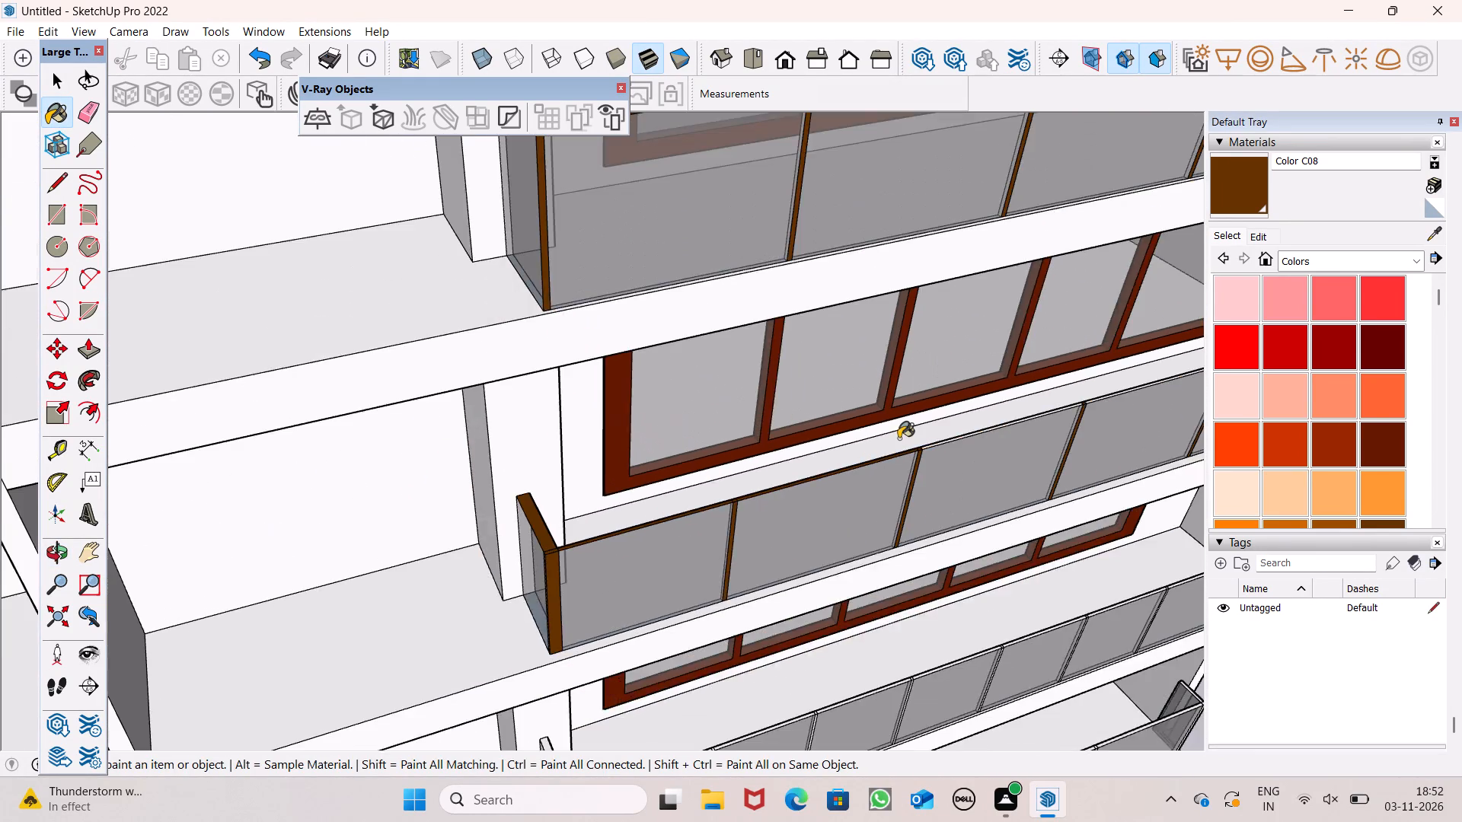
{"action": "scroll", "coordinate": [899, 438], "scroll_direction": "up", "scroll_amount": 7}
{"action": "left_click", "coordinate": [969, 461]}
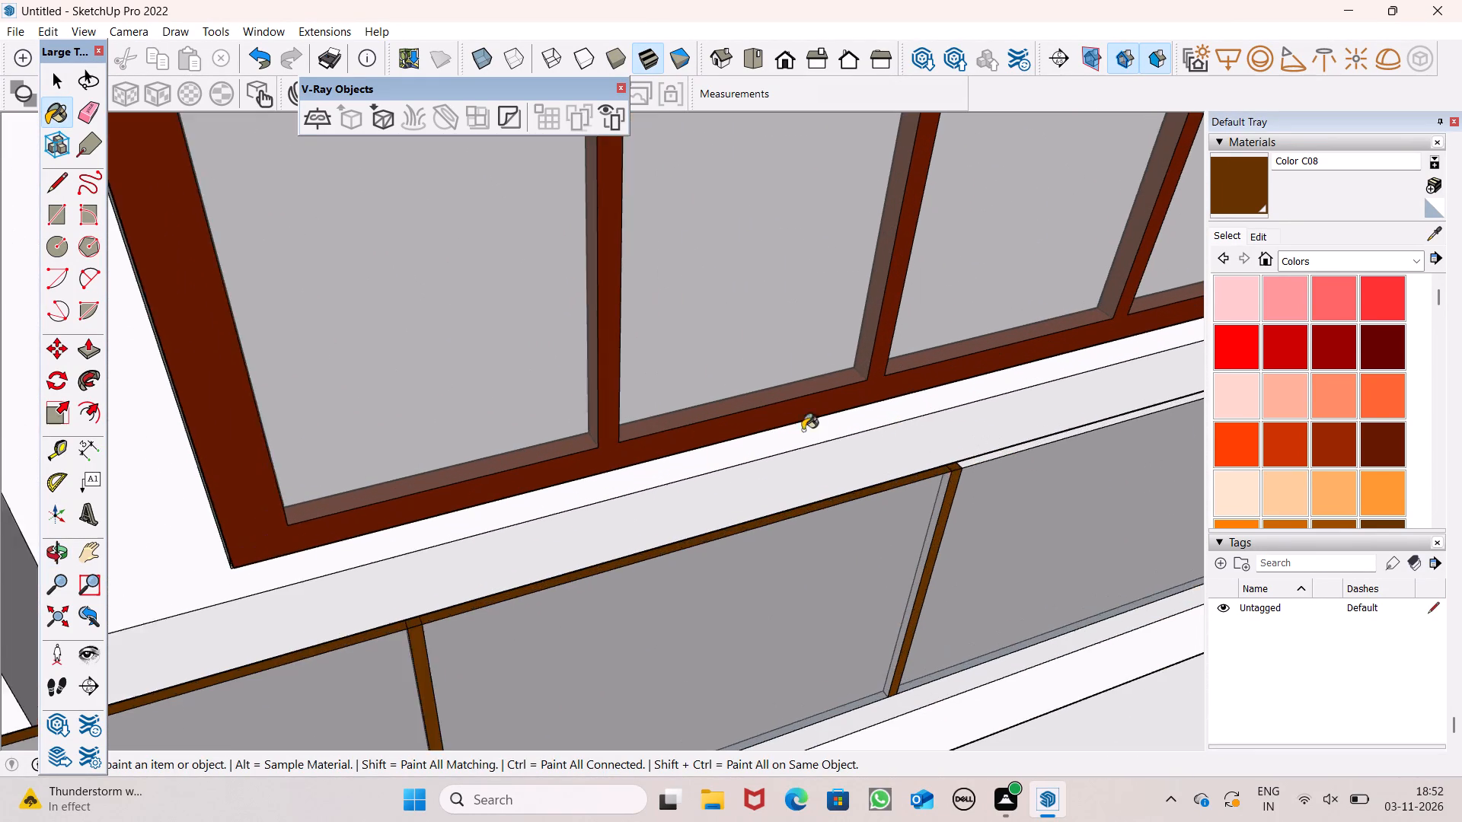
Paint the remaining top-rail segments of this railing and the top of its end return brown Color C08.
{"action": "scroll", "coordinate": [755, 447], "scroll_direction": "down", "scroll_amount": 7}
{"action": "scroll", "coordinate": [537, 417], "scroll_direction": "down", "scroll_amount": 4}
{"action": "scroll", "coordinate": [890, 380], "scroll_direction": "up", "scroll_amount": 14}
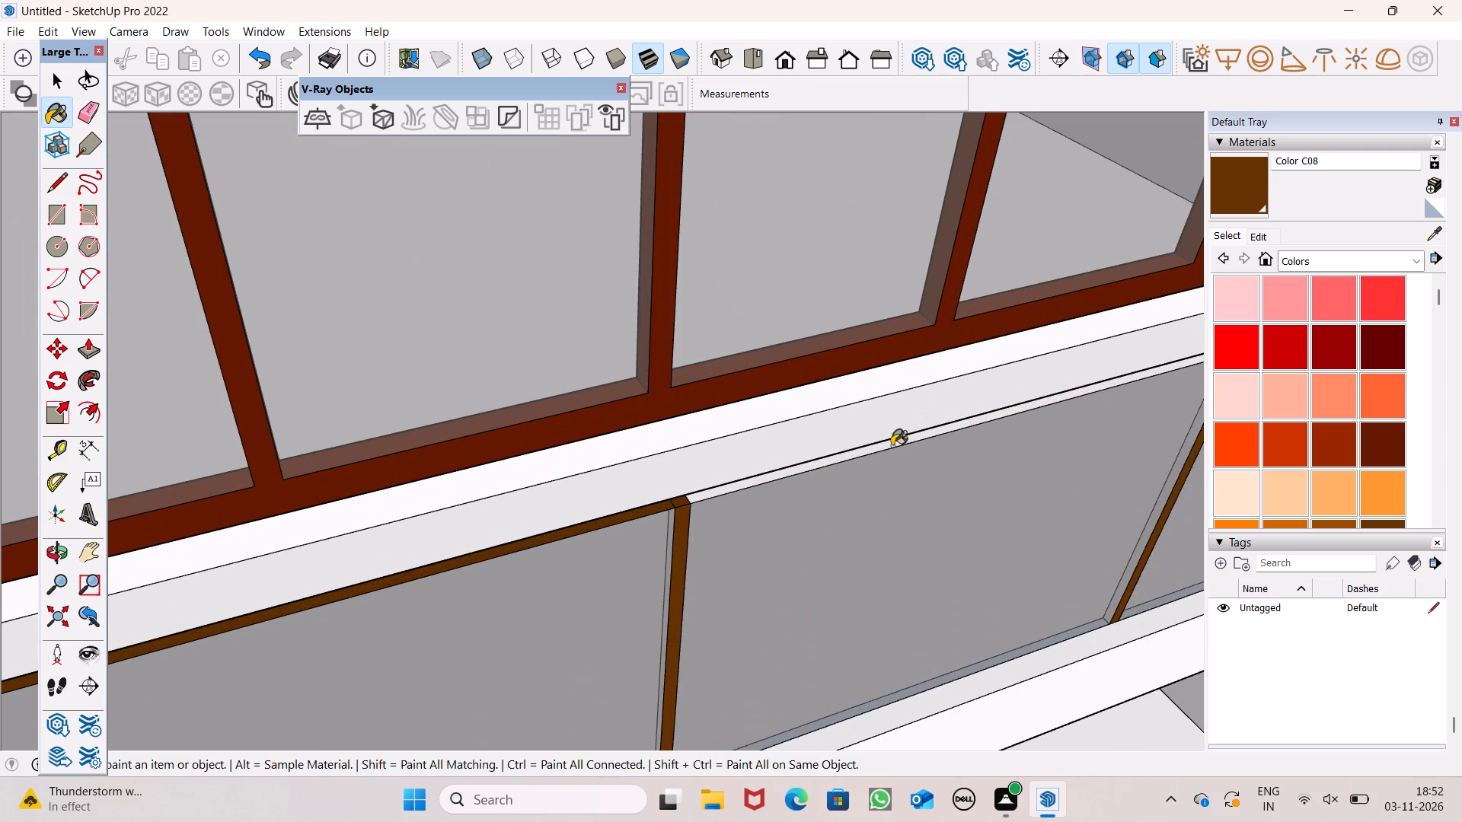
{"action": "left_click", "coordinate": [892, 446]}
{"action": "scroll", "coordinate": [623, 493], "scroll_direction": "down", "scroll_amount": 8}
{"action": "scroll", "coordinate": [914, 438], "scroll_direction": "up", "scroll_amount": 7}
{"action": "left_click", "coordinate": [940, 404]}
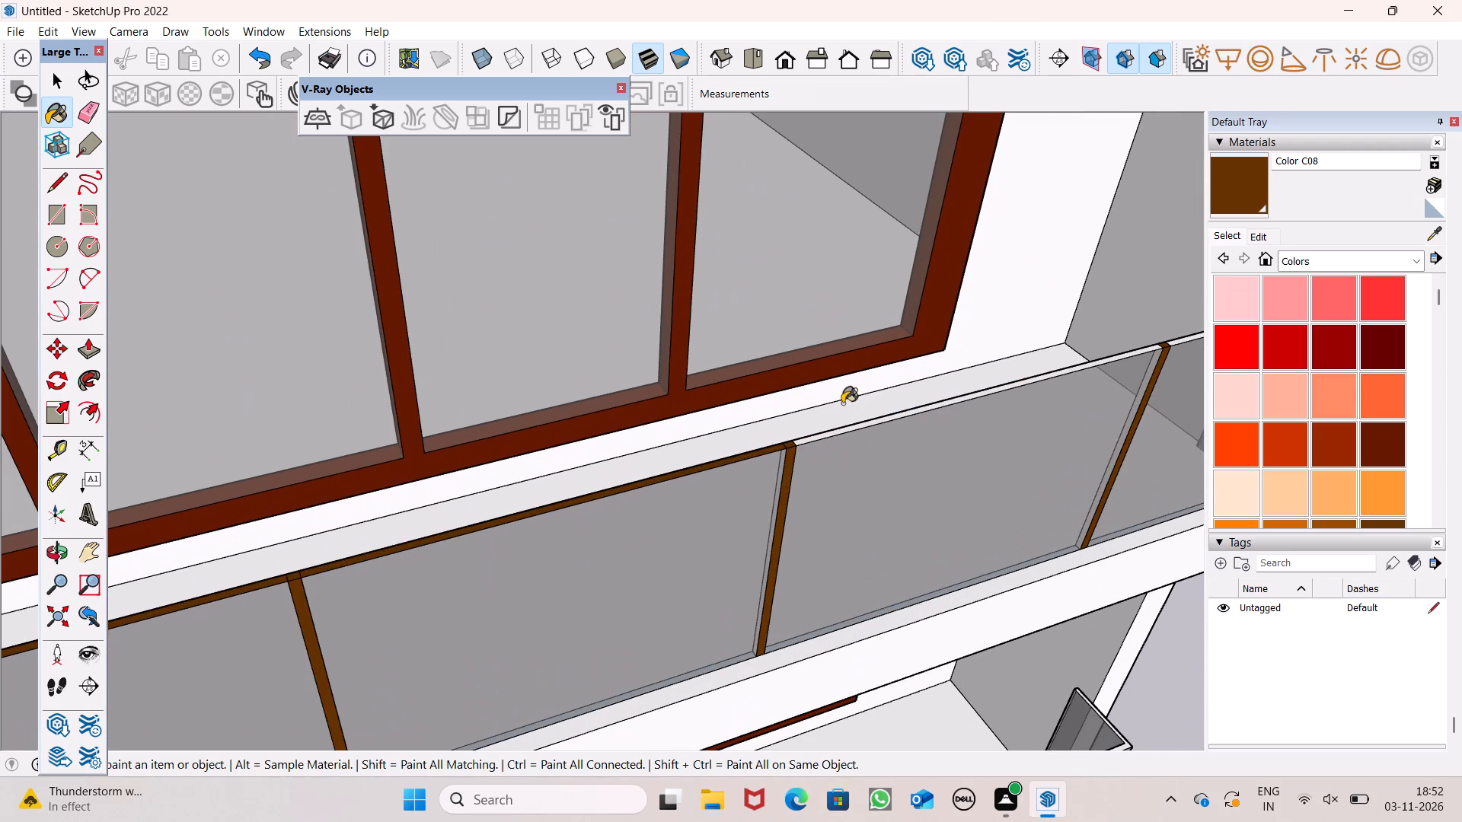
{"action": "scroll", "coordinate": [563, 414], "scroll_direction": "down", "scroll_amount": 8}
{"action": "scroll", "coordinate": [682, 410], "scroll_direction": "up", "scroll_amount": 7}
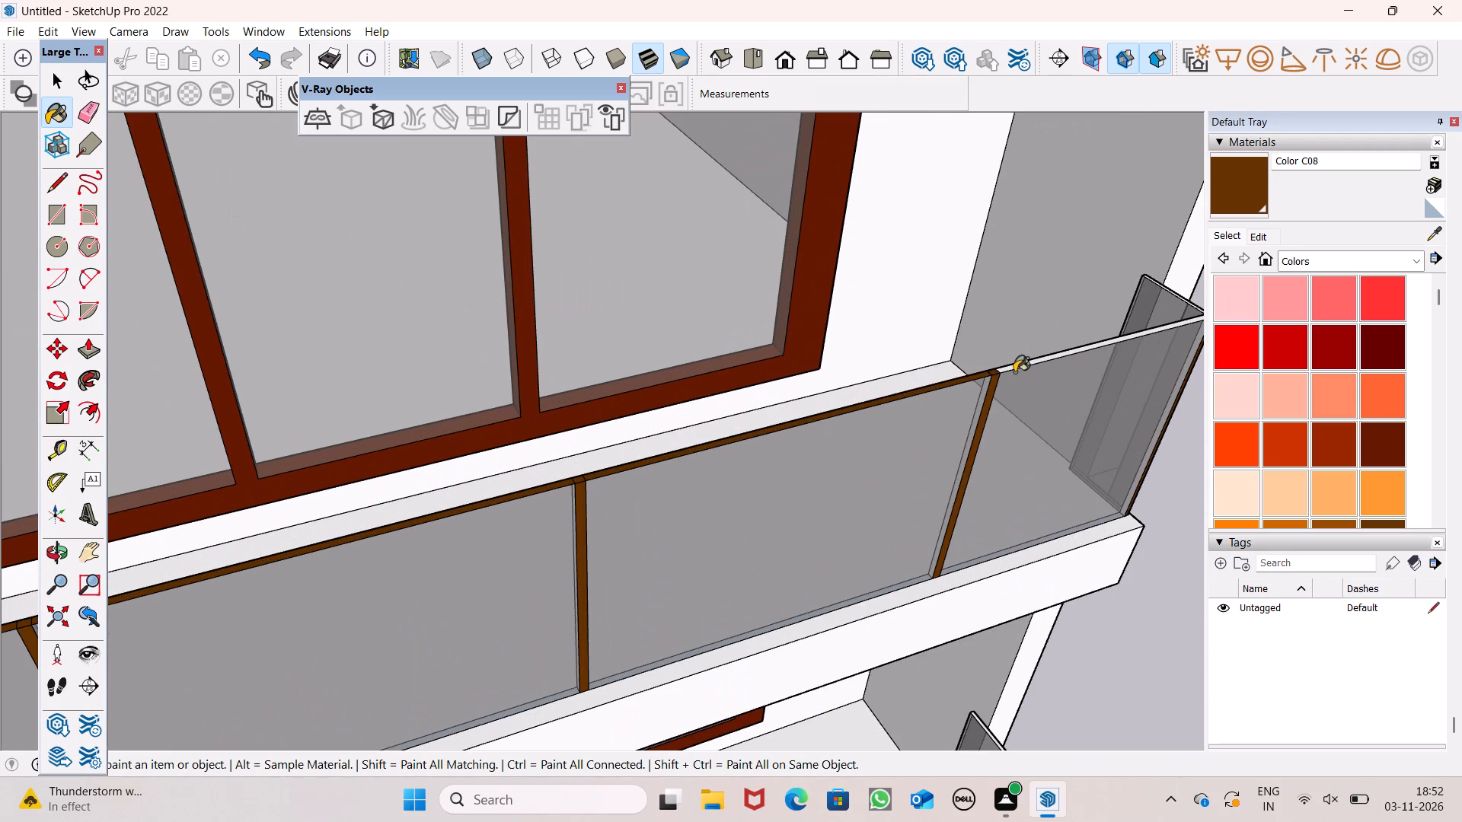
{"action": "left_click", "coordinate": [1017, 366]}
{"action": "scroll", "coordinate": [796, 431], "scroll_direction": "down", "scroll_amount": 7}
{"action": "scroll", "coordinate": [895, 385], "scroll_direction": "up", "scroll_amount": 7}
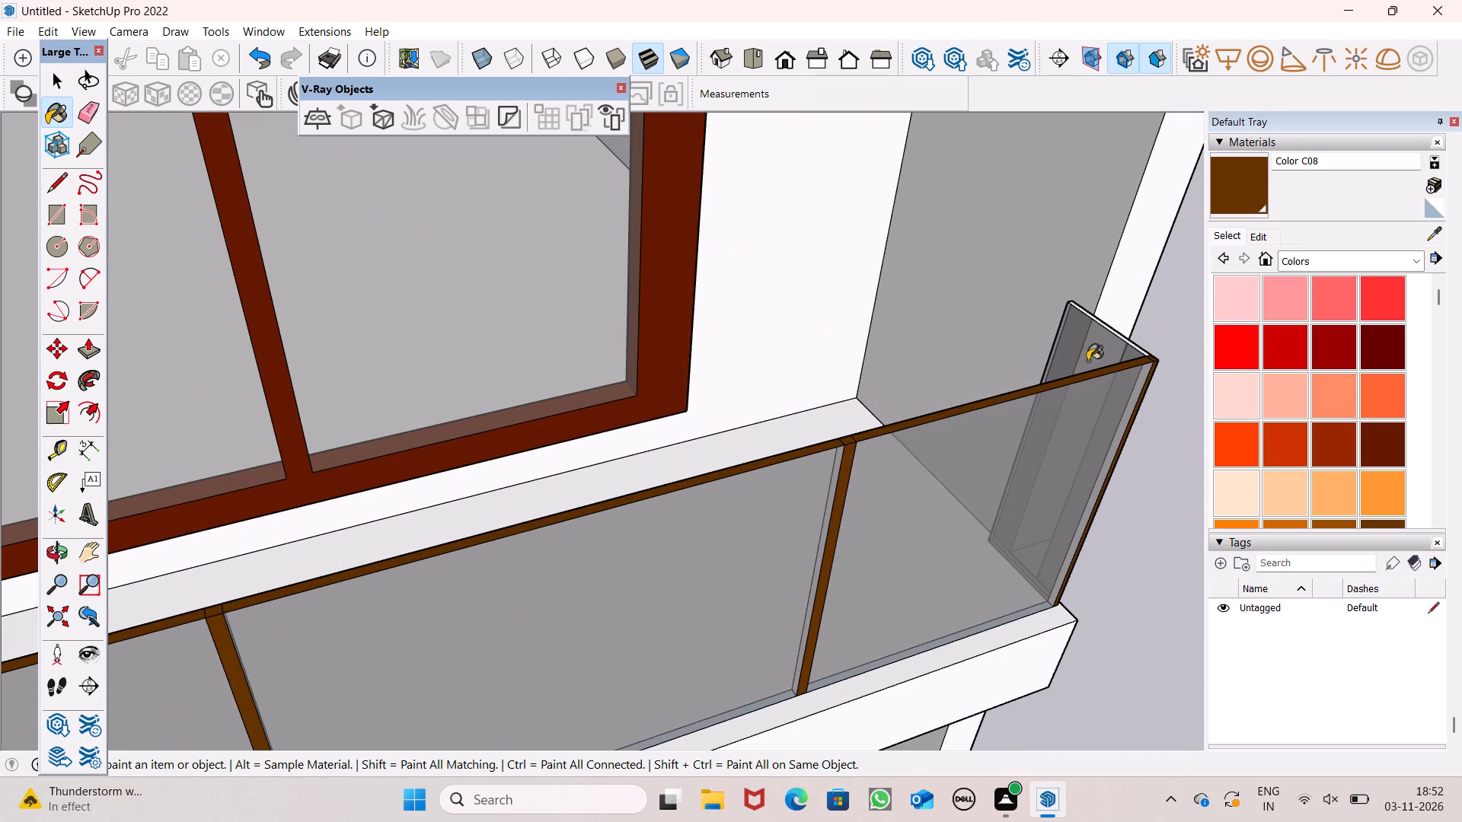
{"action": "scroll", "coordinate": [1148, 356], "scroll_direction": "up", "scroll_amount": 13}
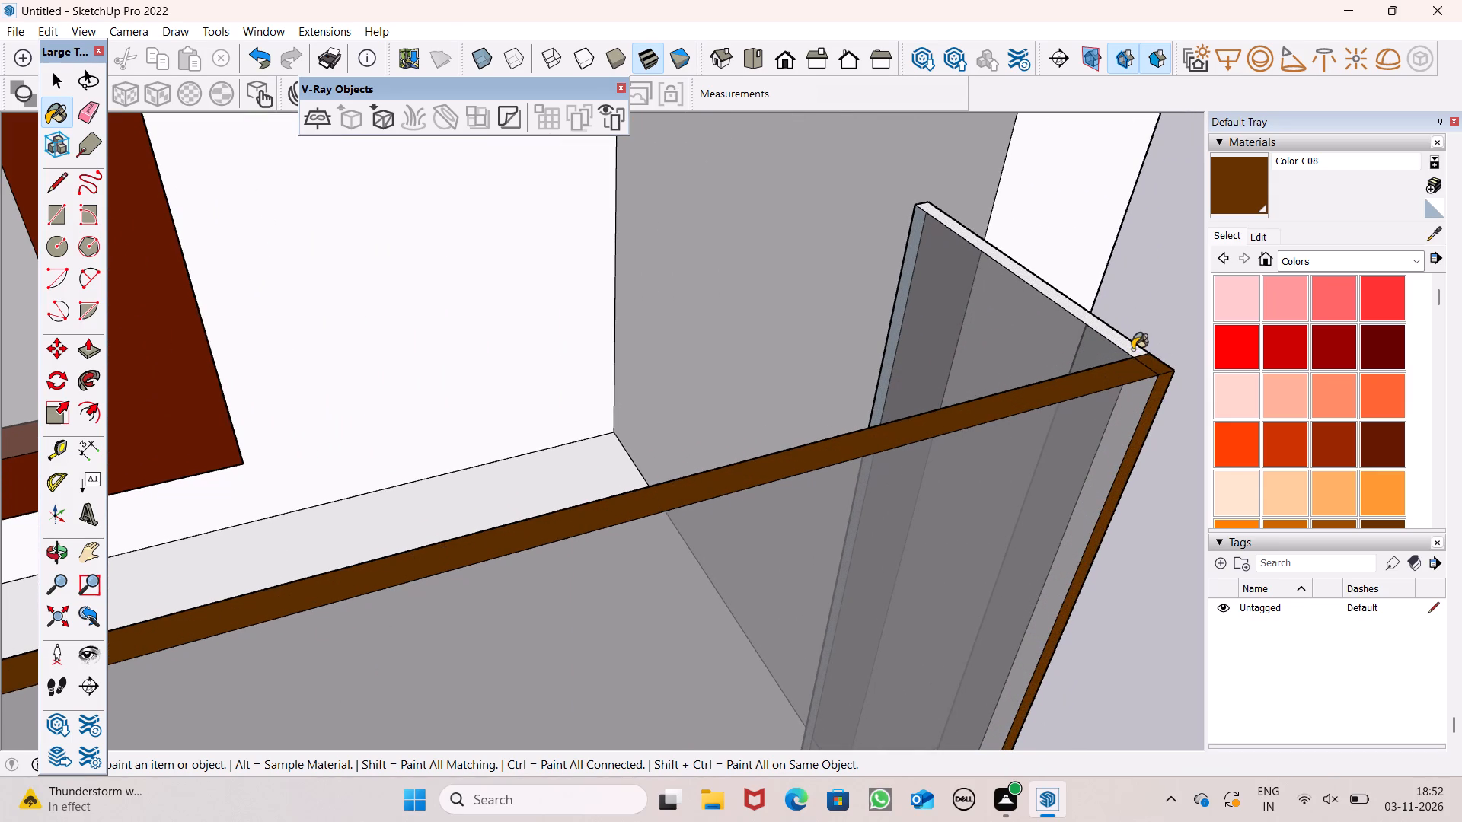
{"action": "left_click", "coordinate": [1131, 349]}
Examine the balcony railings on the different floors and around the building's end wall from several angles.
{"action": "scroll", "coordinate": [931, 304], "scroll_direction": "down", "scroll_amount": 6}
{"action": "scroll", "coordinate": [740, 285], "scroll_direction": "down", "scroll_amount": 13}
{"action": "middle_click_drag", "start_coordinate": [793, 362], "coordinate": [628, 310]}
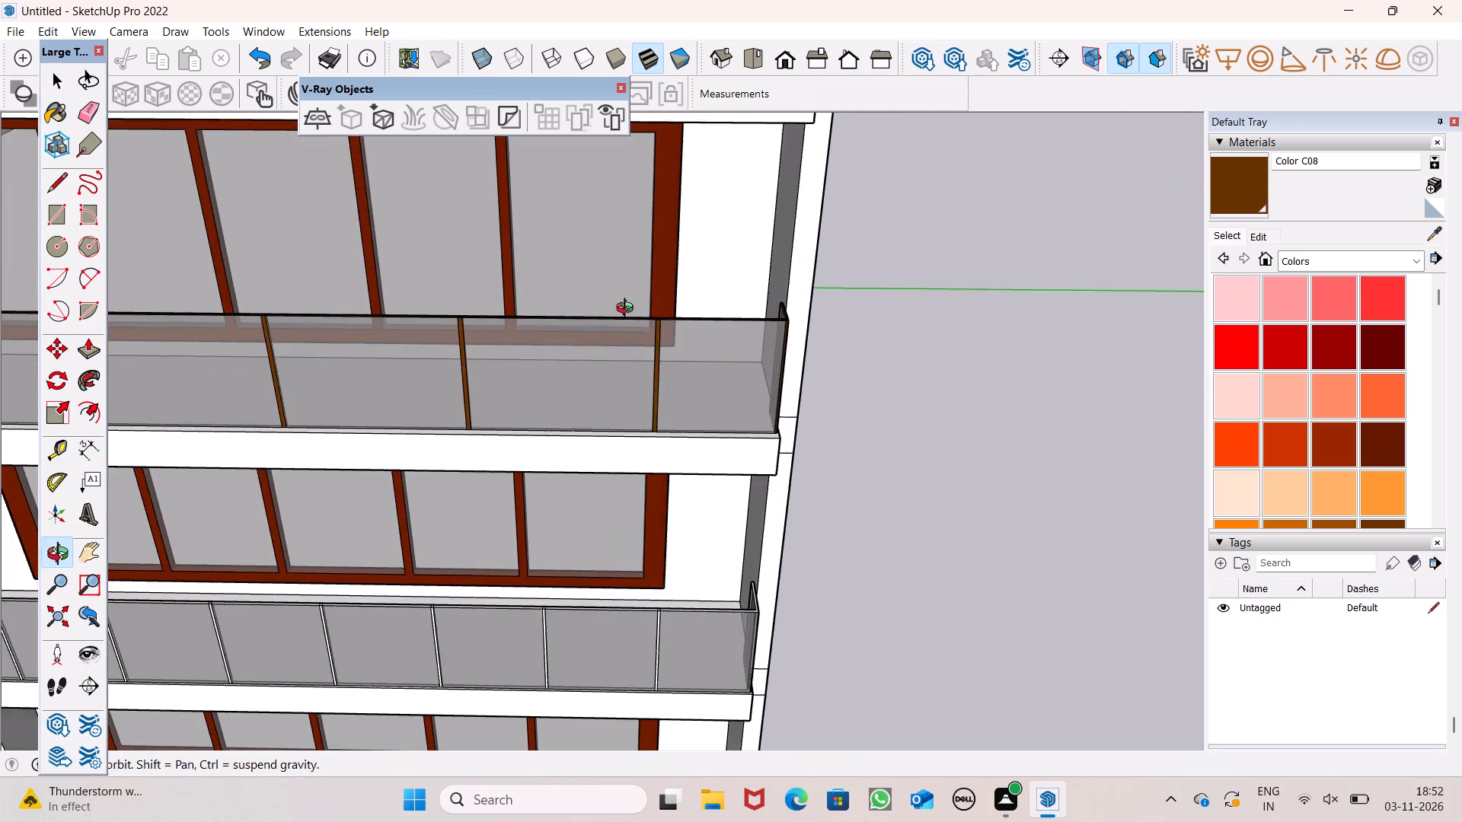
{"action": "middle_click_drag", "start_coordinate": [628, 310], "coordinate": [626, 308]}
{"action": "scroll", "coordinate": [809, 342], "scroll_direction": "down", "scroll_amount": 4}
{"action": "scroll", "coordinate": [762, 575], "scroll_direction": "up", "scroll_amount": 1}
{"action": "middle_click_drag", "start_coordinate": [762, 583], "coordinate": [642, 477]}
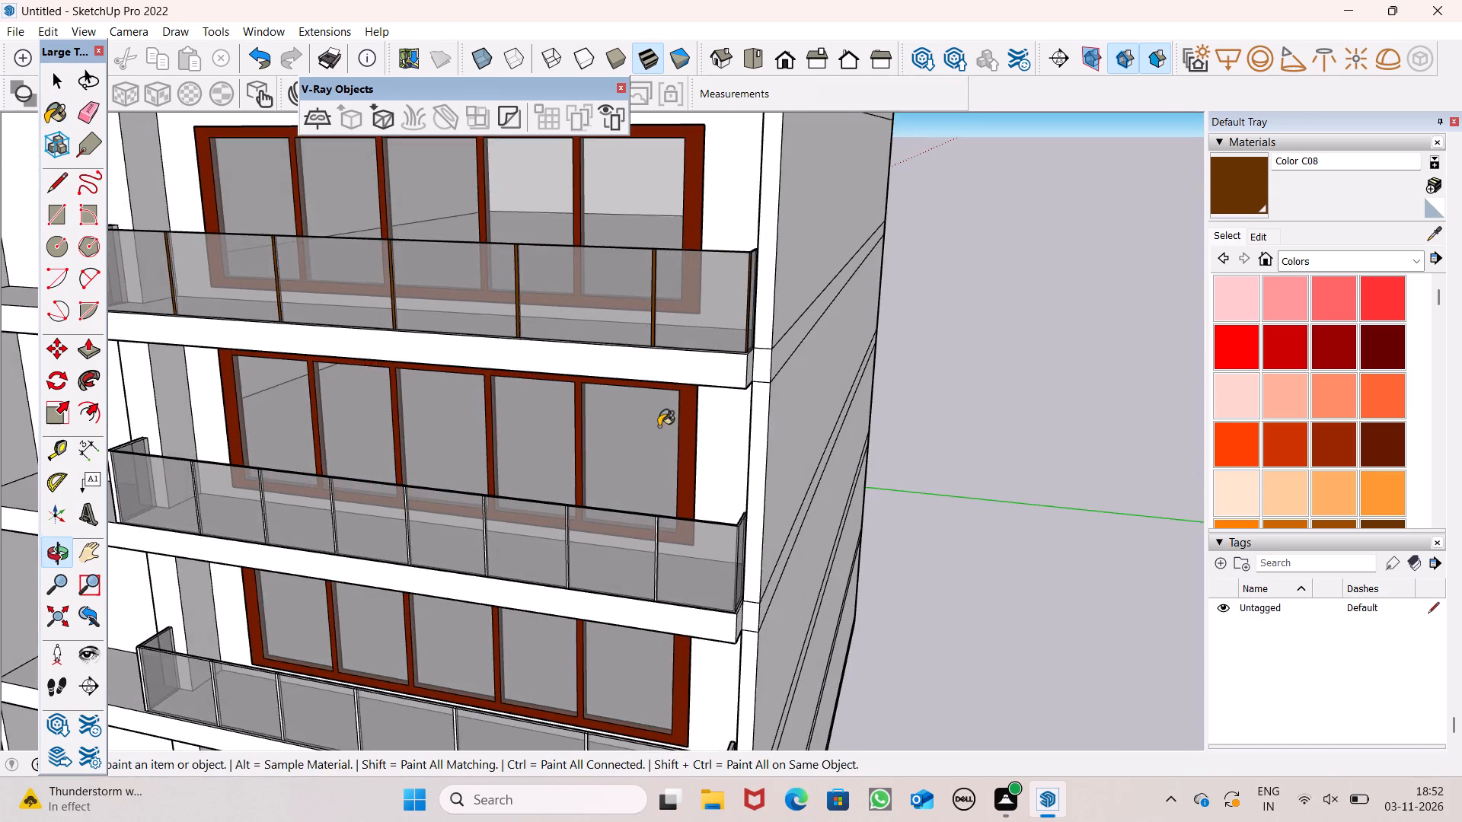
{"action": "scroll", "coordinate": [659, 433], "scroll_direction": "down", "scroll_amount": 12}
{"action": "scroll", "coordinate": [630, 372], "scroll_direction": "up", "scroll_amount": 9}
{"action": "middle_click_drag", "start_coordinate": [709, 409], "coordinate": [504, 591]}
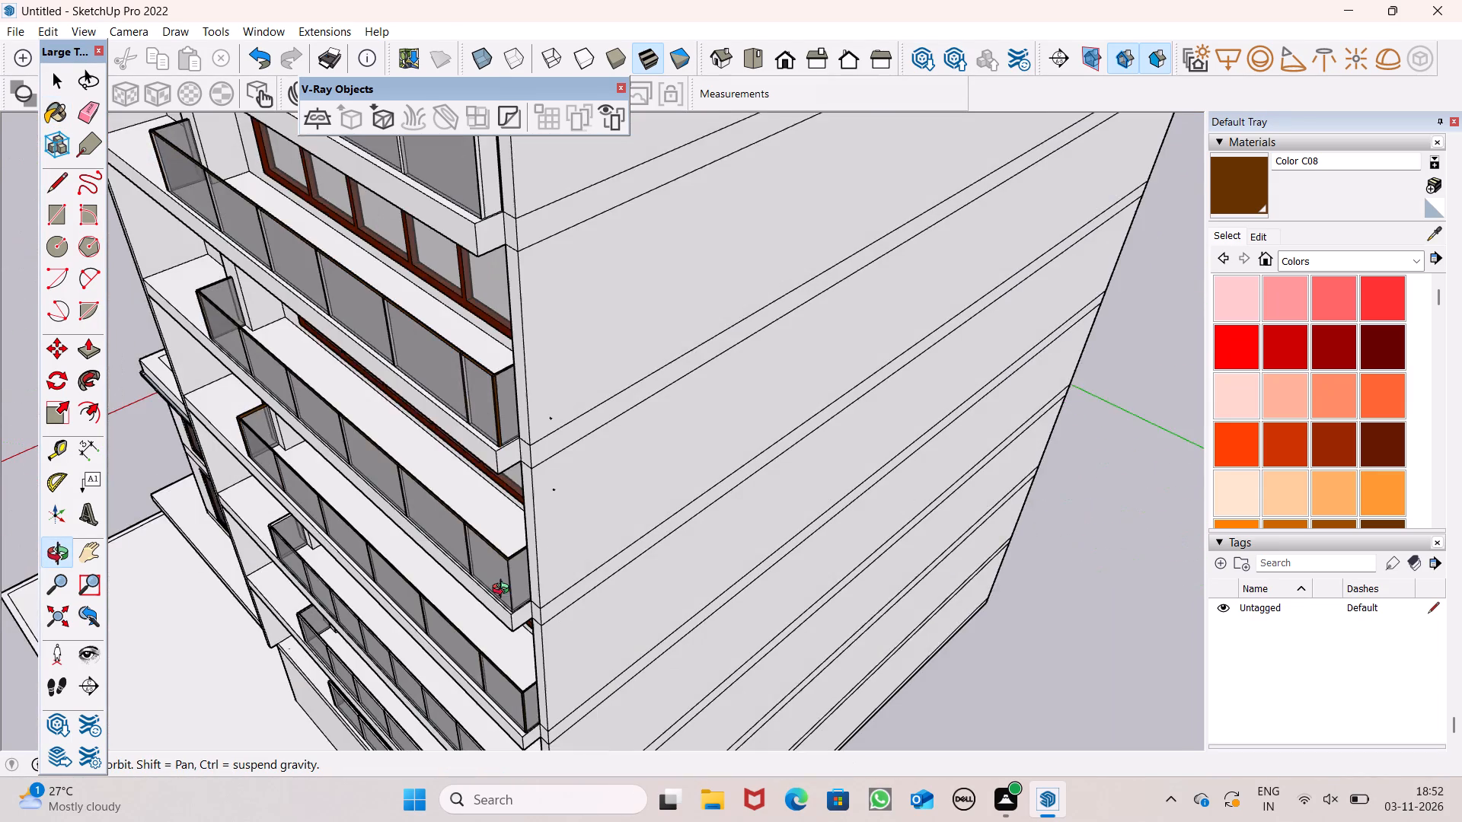
{"action": "middle_click_drag", "start_coordinate": [504, 591], "coordinate": [590, 645]}
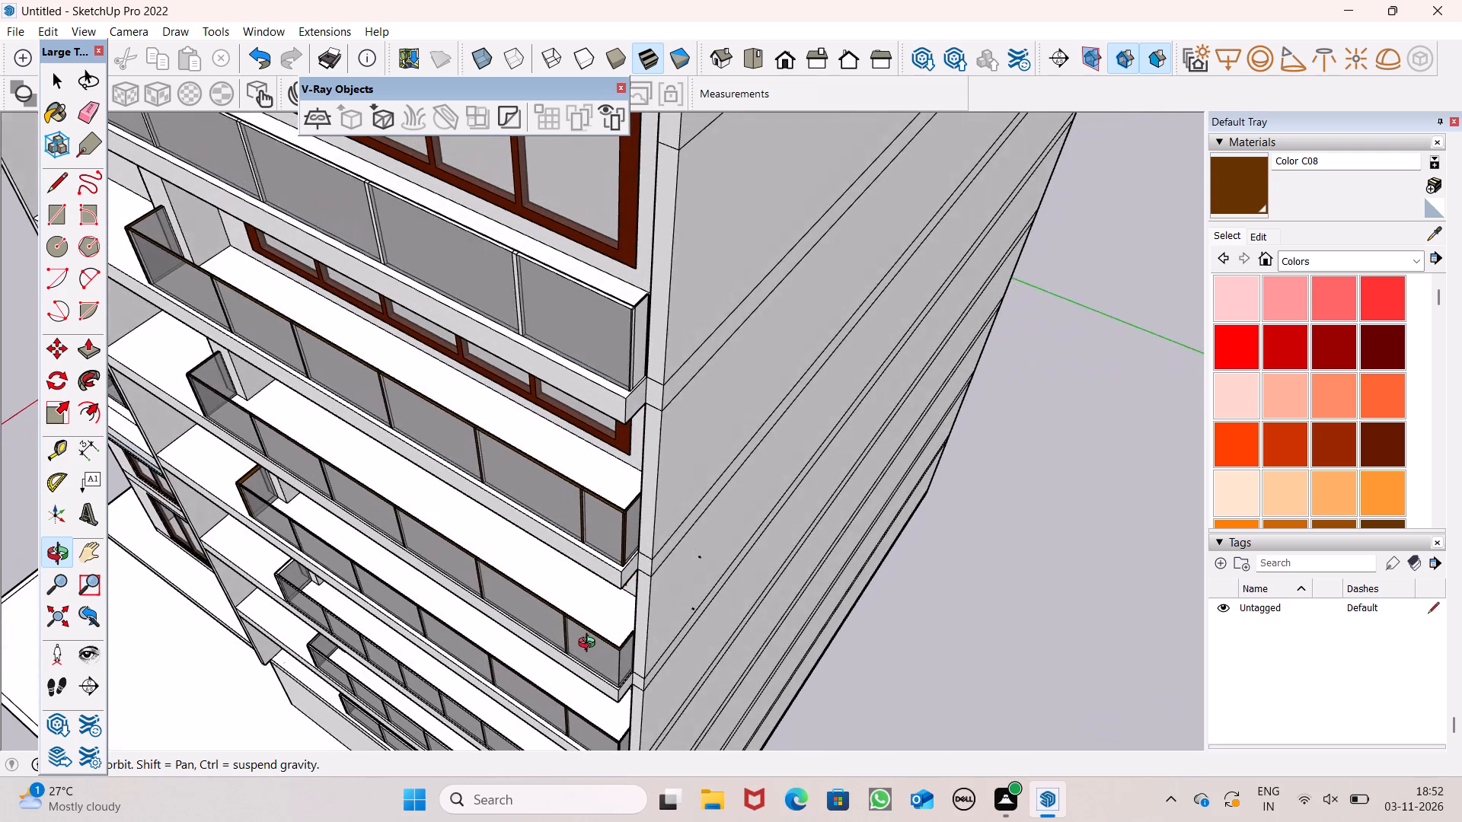
{"action": "middle_click_drag", "start_coordinate": [590, 645], "coordinate": [586, 622]}
{"action": "scroll", "coordinate": [562, 494], "scroll_direction": "up", "scroll_amount": 8}
{"action": "scroll", "coordinate": [632, 470], "scroll_direction": "up", "scroll_amount": 1}
{"action": "middle_click_drag", "start_coordinate": [632, 470], "coordinate": [265, 422]}
{"action": "scroll", "coordinate": [397, 365], "scroll_direction": "up", "scroll_amount": 8}
{"action": "scroll", "coordinate": [455, 404], "scroll_direction": "down", "scroll_amount": 6}
{"action": "middle_click_drag", "start_coordinate": [722, 517], "coordinate": [595, 471]}
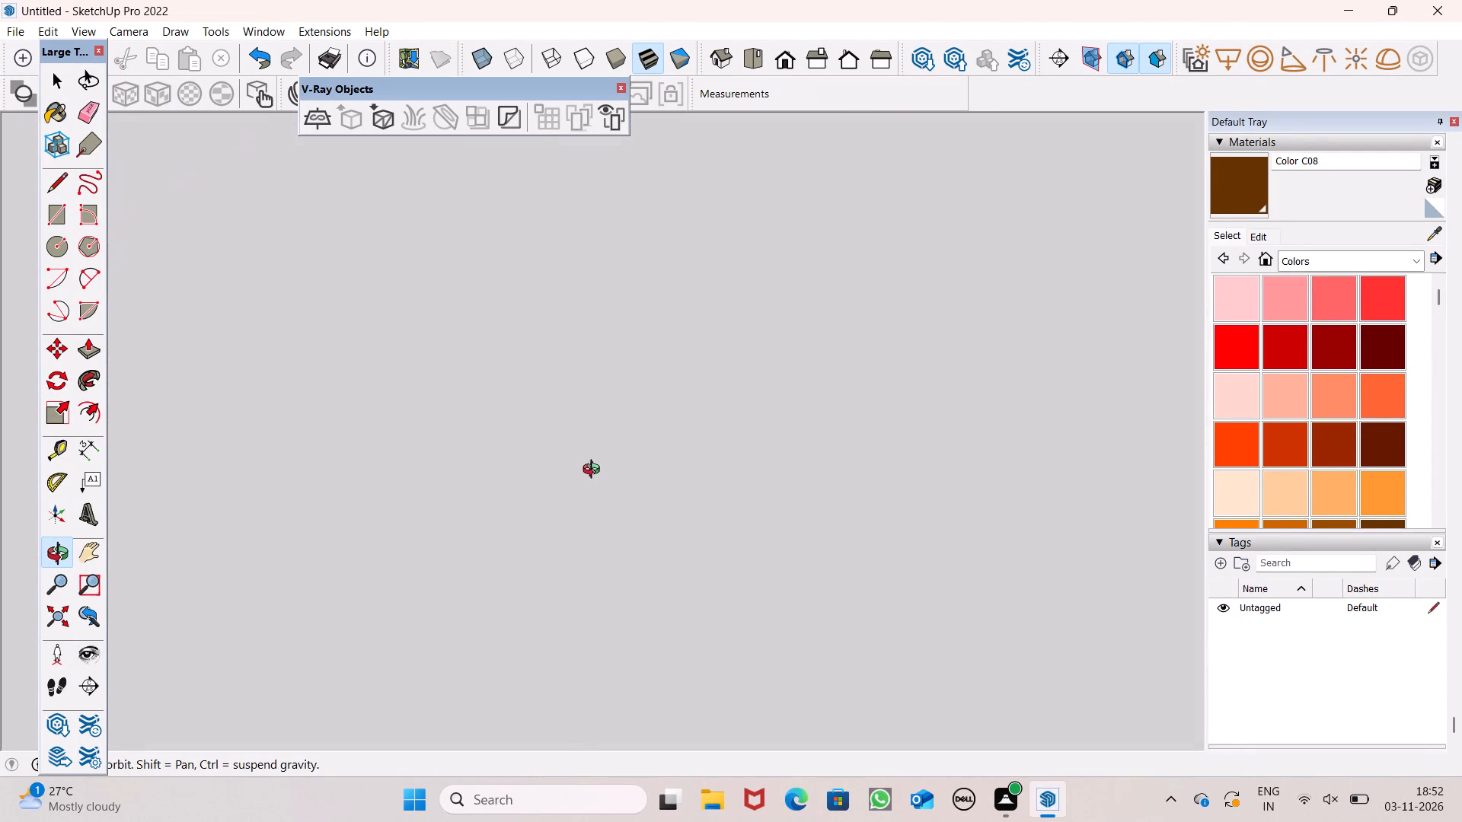
{"action": "middle_click_drag", "start_coordinate": [595, 471], "coordinate": [708, 448]}
{"action": "scroll", "coordinate": [746, 533], "scroll_direction": "up", "scroll_amount": 6}
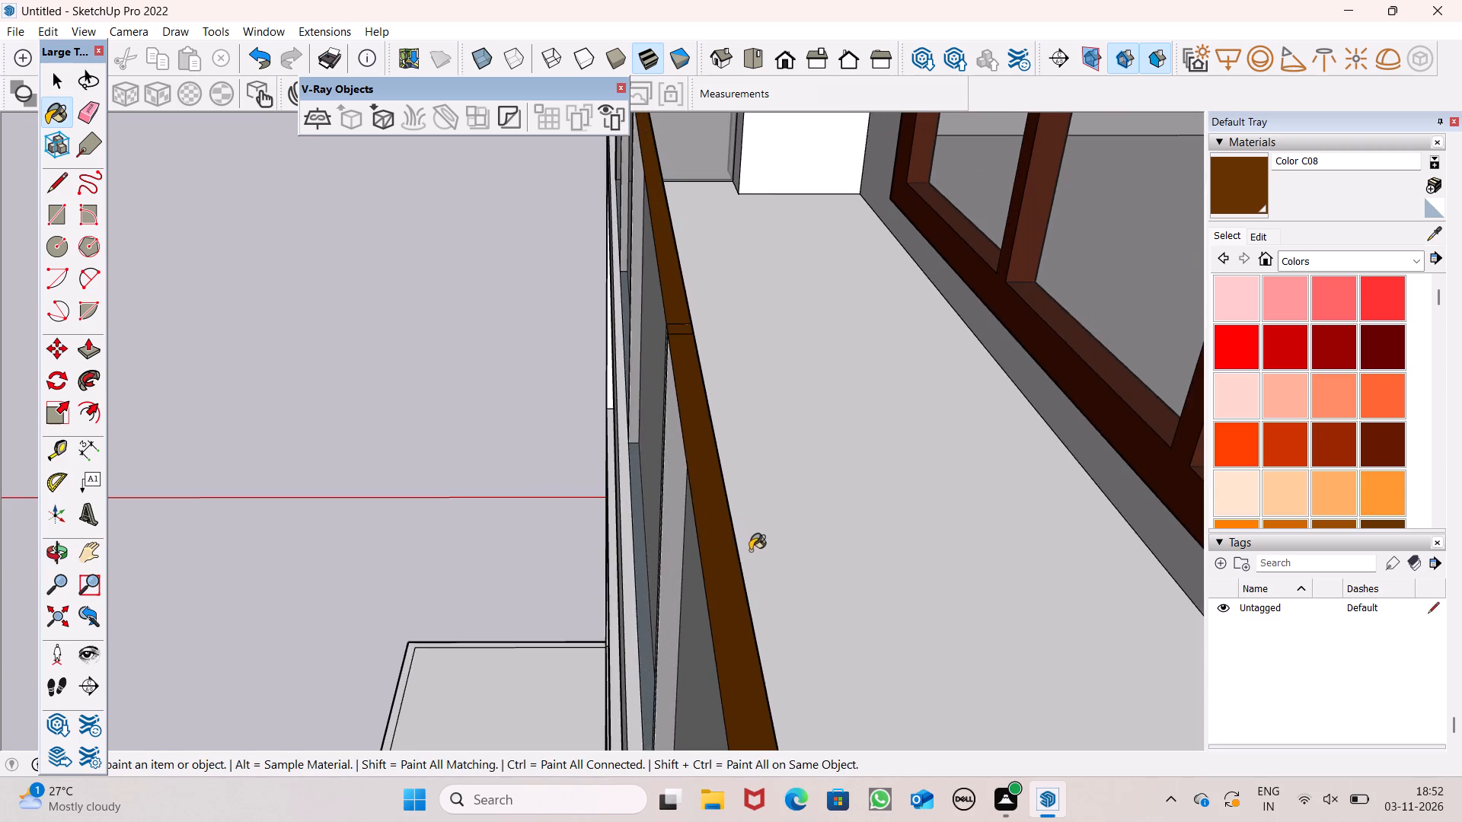
{"action": "middle_click_drag", "start_coordinate": [752, 549], "coordinate": [854, 575]}
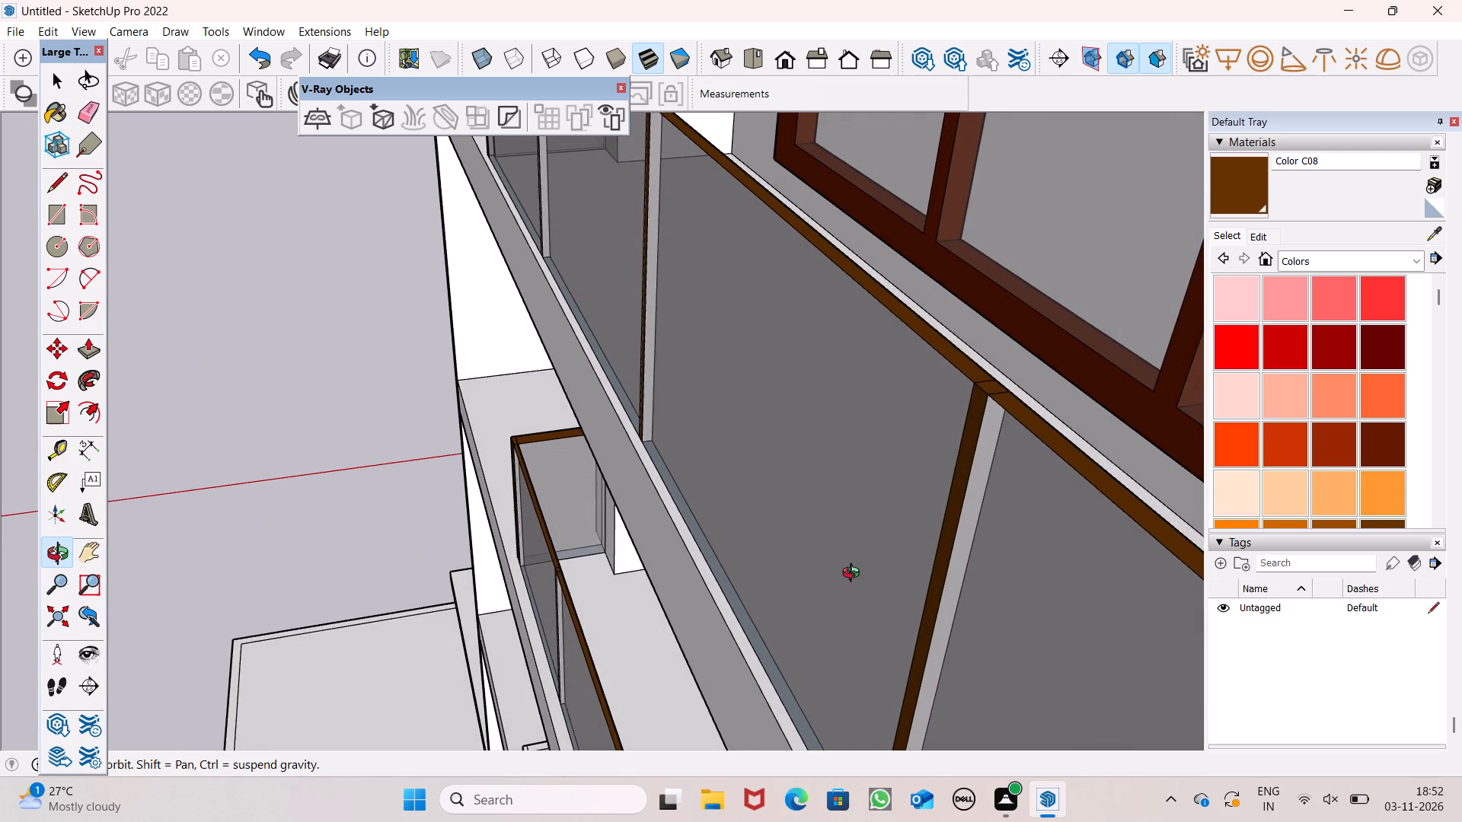
{"action": "middle_click_drag", "start_coordinate": [854, 575], "coordinate": [885, 569]}
{"action": "scroll", "coordinate": [889, 486], "scroll_direction": "down", "scroll_amount": 5}
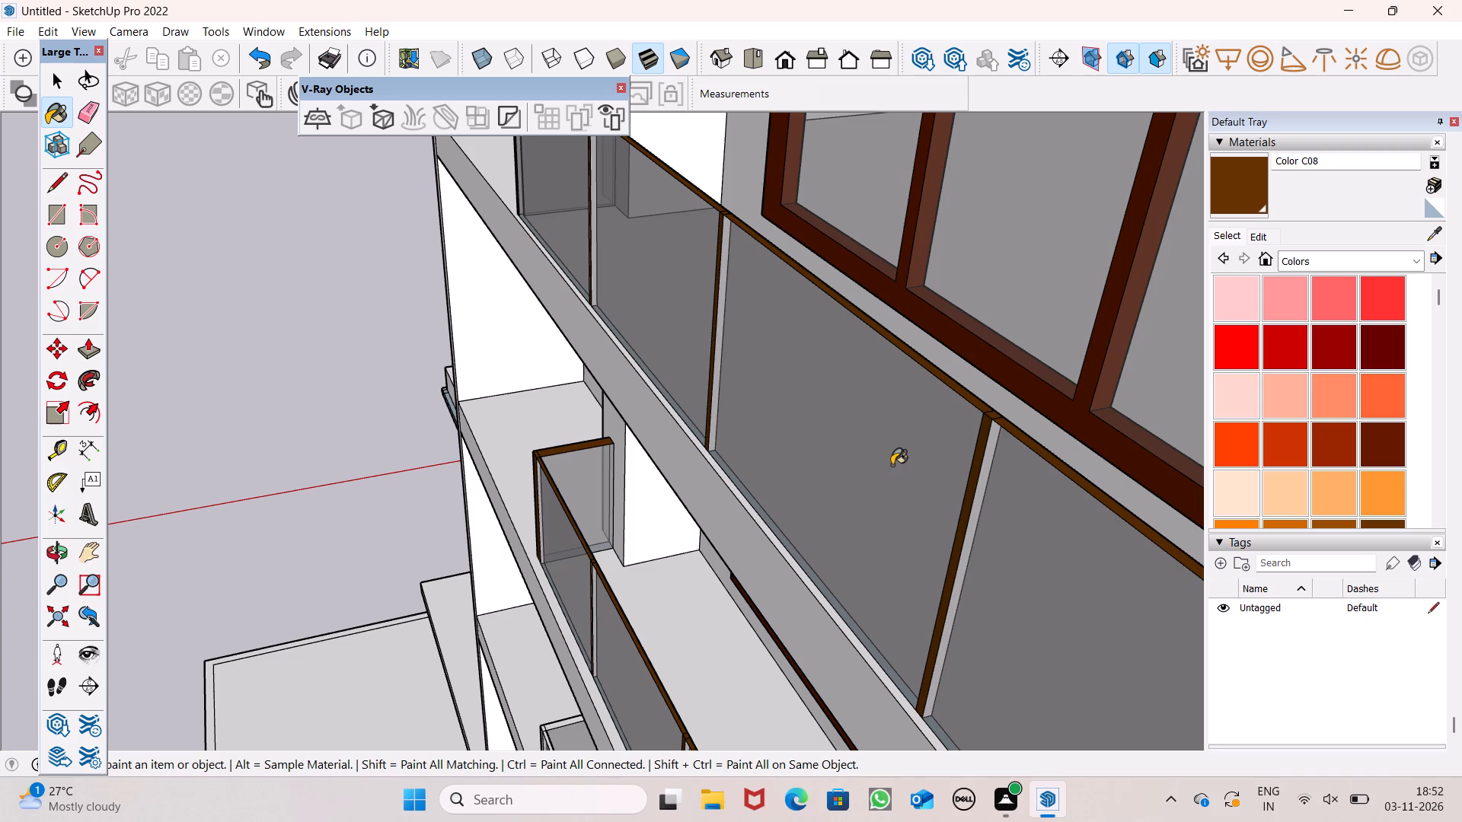
{"action": "scroll", "coordinate": [846, 437], "scroll_direction": "down", "scroll_amount": 1}
{"action": "scroll", "coordinate": [846, 437], "scroll_direction": "up", "scroll_amount": 1}
{"action": "scroll", "coordinate": [846, 437], "scroll_direction": "down", "scroll_amount": 2}
{"action": "middle_click_drag", "start_coordinate": [827, 459], "coordinate": [954, 467]}
{"action": "scroll", "coordinate": [860, 445], "scroll_direction": "down", "scroll_amount": 3}
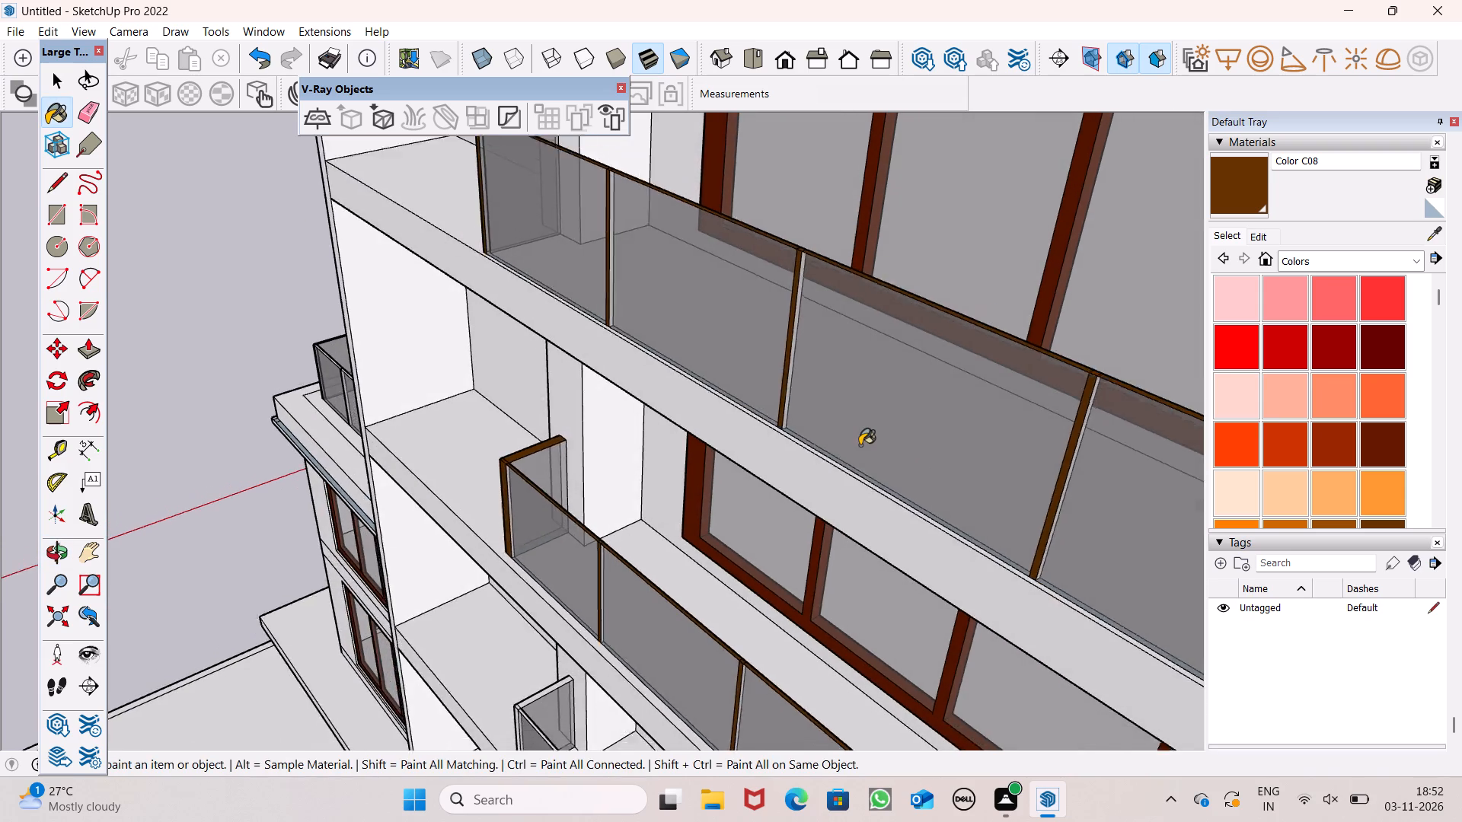
{"action": "scroll", "coordinate": [860, 445], "scroll_direction": "down", "scroll_amount": 2}
{"action": "scroll", "coordinate": [717, 432], "scroll_direction": "down", "scroll_amount": 4}
{"action": "scroll", "coordinate": [624, 464], "scroll_direction": "down", "scroll_amount": 7}
{"action": "scroll", "coordinate": [706, 370], "scroll_direction": "up", "scroll_amount": 7}
{"action": "middle_click_drag", "start_coordinate": [902, 403], "coordinate": [627, 397]}
{"action": "scroll", "coordinate": [444, 452], "scroll_direction": "up", "scroll_amount": 4}
{"action": "scroll", "coordinate": [500, 468], "scroll_direction": "down", "scroll_amount": 4}
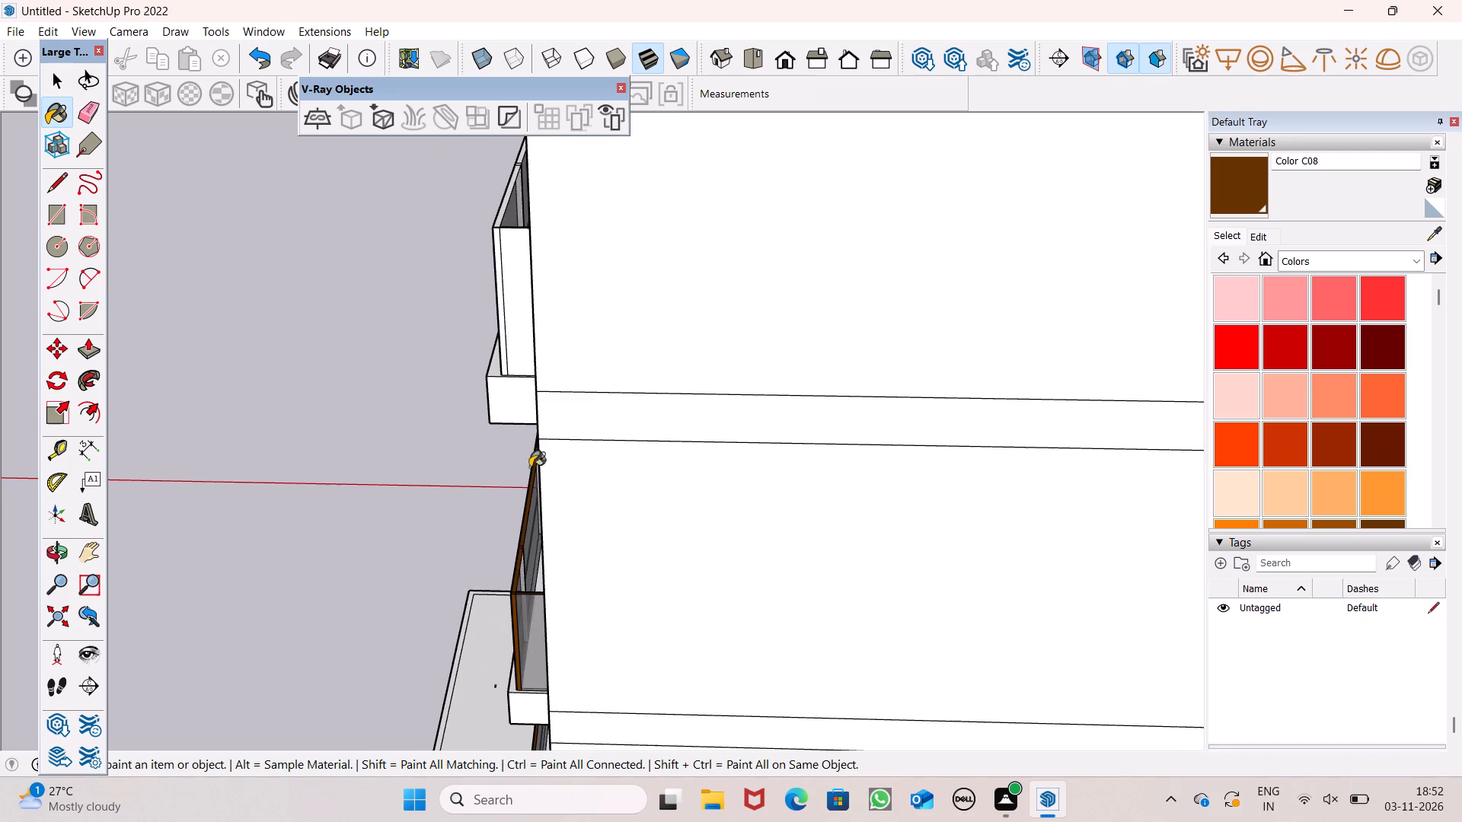
Paint the end top-rail segment, corner cap and end-return top of the white top-floor balcony railing brown Color C08.
{"action": "scroll", "coordinate": [566, 452], "scroll_direction": "down", "scroll_amount": 4}
{"action": "middle_click_drag", "start_coordinate": [564, 457], "coordinate": [782, 485]}
{"action": "scroll", "coordinate": [747, 389], "scroll_direction": "up", "scroll_amount": 6}
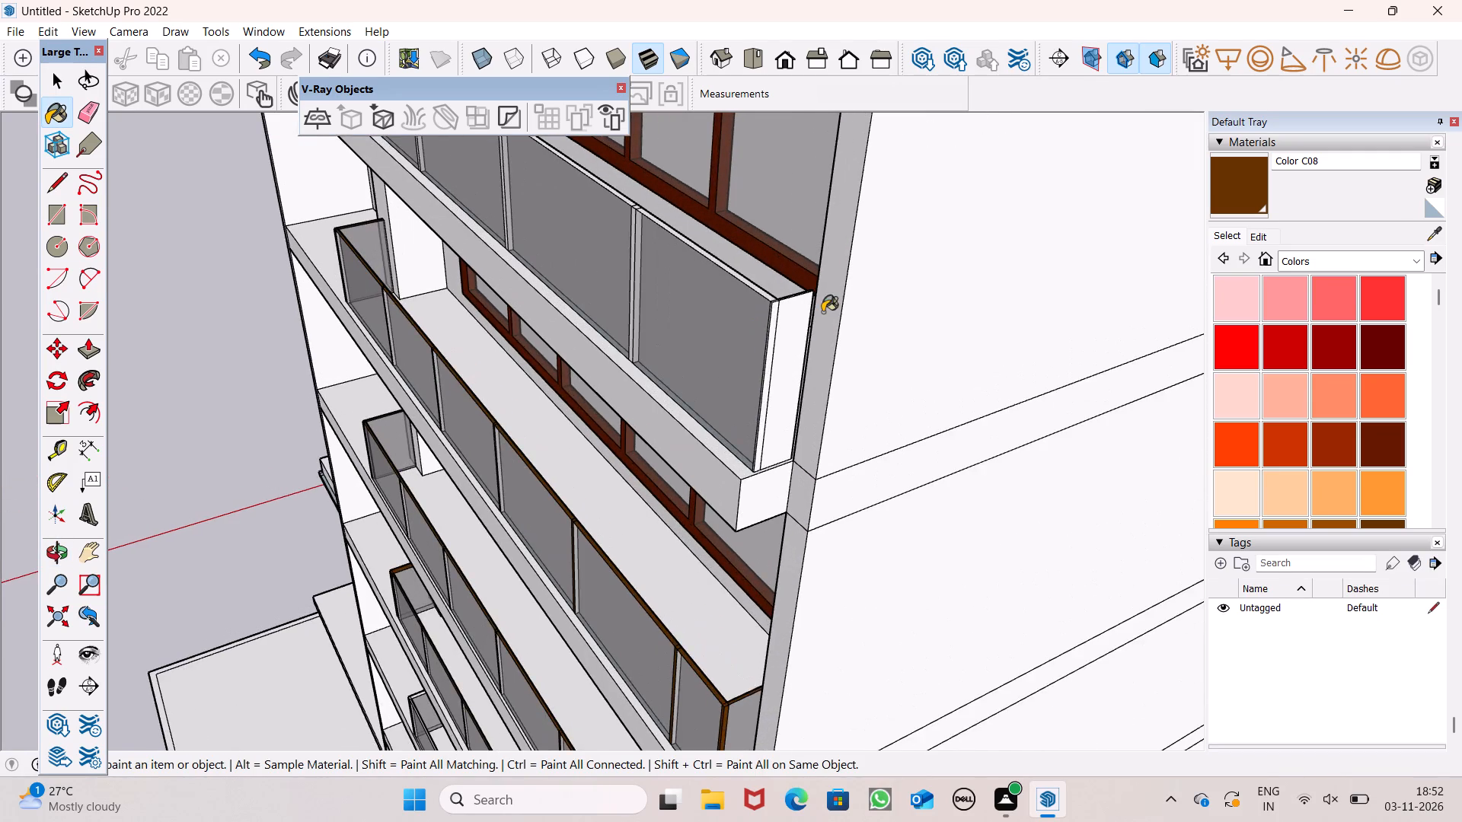
{"action": "scroll", "coordinate": [729, 317], "scroll_direction": "up", "scroll_amount": 13}
{"action": "scroll", "coordinate": [895, 261], "scroll_direction": "up", "scroll_amount": 4}
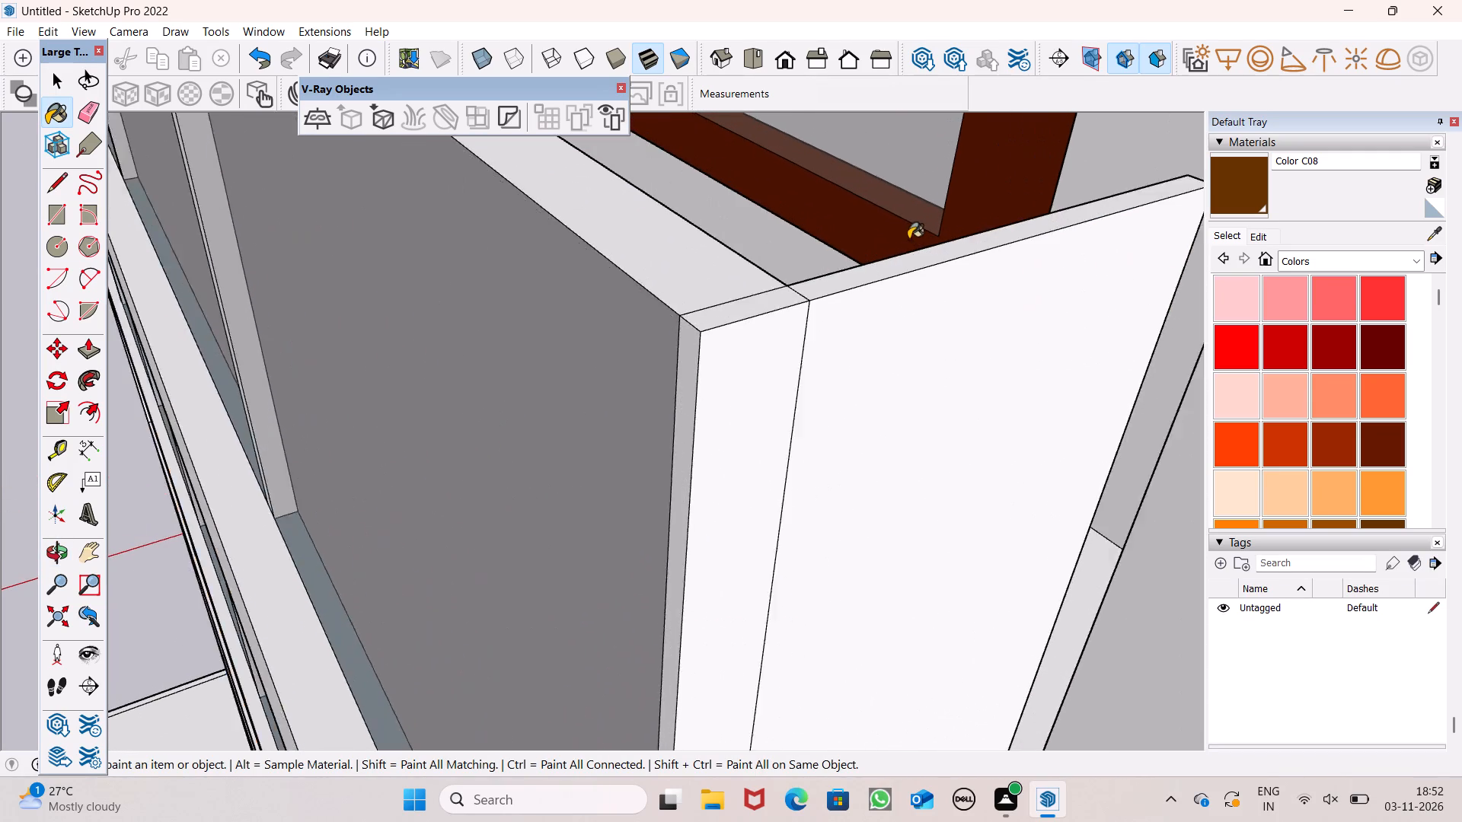
{"action": "scroll", "coordinate": [908, 239], "scroll_direction": "up", "scroll_amount": 1}
{"action": "left_click_drag", "start_coordinate": [442, 312], "coordinate": [439, 322]}
{"action": "left_click", "coordinate": [487, 393]}
{"action": "left_click", "coordinate": [649, 342]}
{"action": "left_click", "coordinate": [688, 350]}
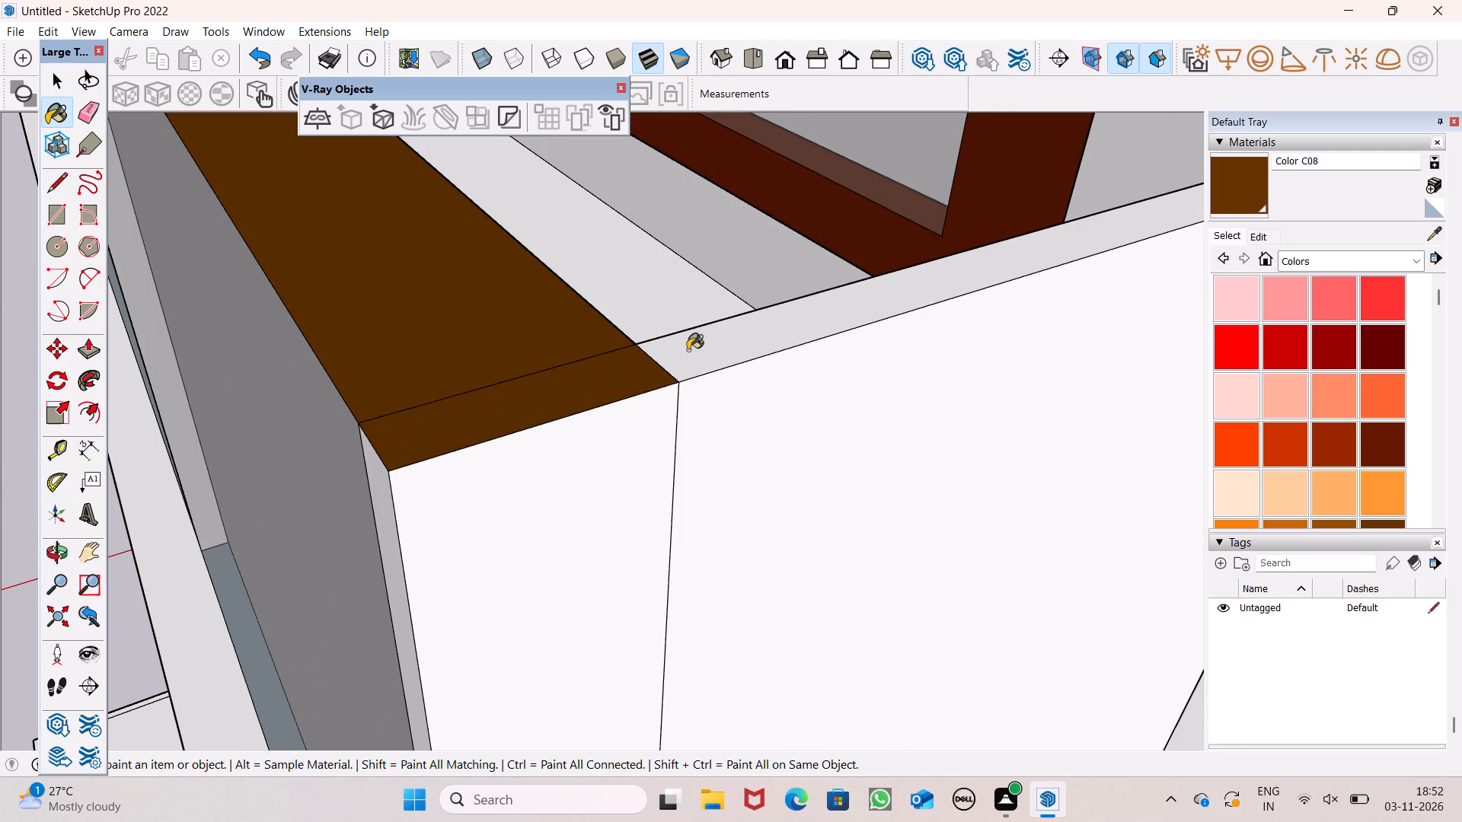
Paint the two outer faces of the top-floor railing's corner post brown Color C08.
{"action": "left_click", "coordinate": [573, 422]}
{"action": "scroll", "coordinate": [554, 381], "scroll_direction": "down", "scroll_amount": 6}
{"action": "middle_click_drag", "start_coordinate": [526, 403], "coordinate": [686, 362]}
{"action": "scroll", "coordinate": [686, 362], "scroll_direction": "up", "scroll_amount": 1}
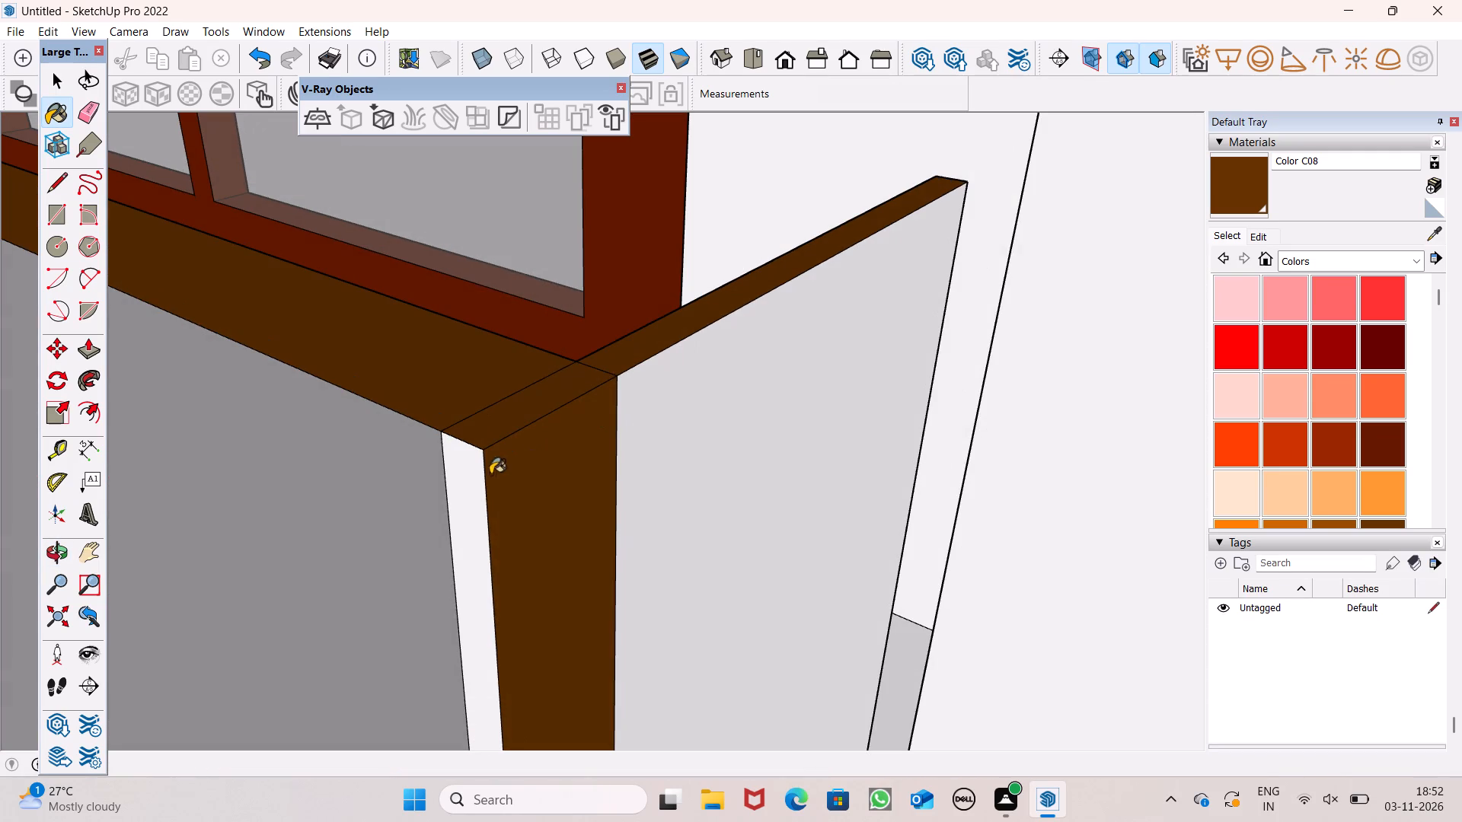
{"action": "left_click", "coordinate": [460, 478]}
Paint the first intermediate post from that corner, its cap and the adjoining unpainted top-rail segment brown Color C08.
{"action": "scroll", "coordinate": [771, 362], "scroll_direction": "down", "scroll_amount": 7}
{"action": "scroll", "coordinate": [840, 331], "scroll_direction": "down", "scroll_amount": 5}
{"action": "scroll", "coordinate": [933, 282], "scroll_direction": "down", "scroll_amount": 3}
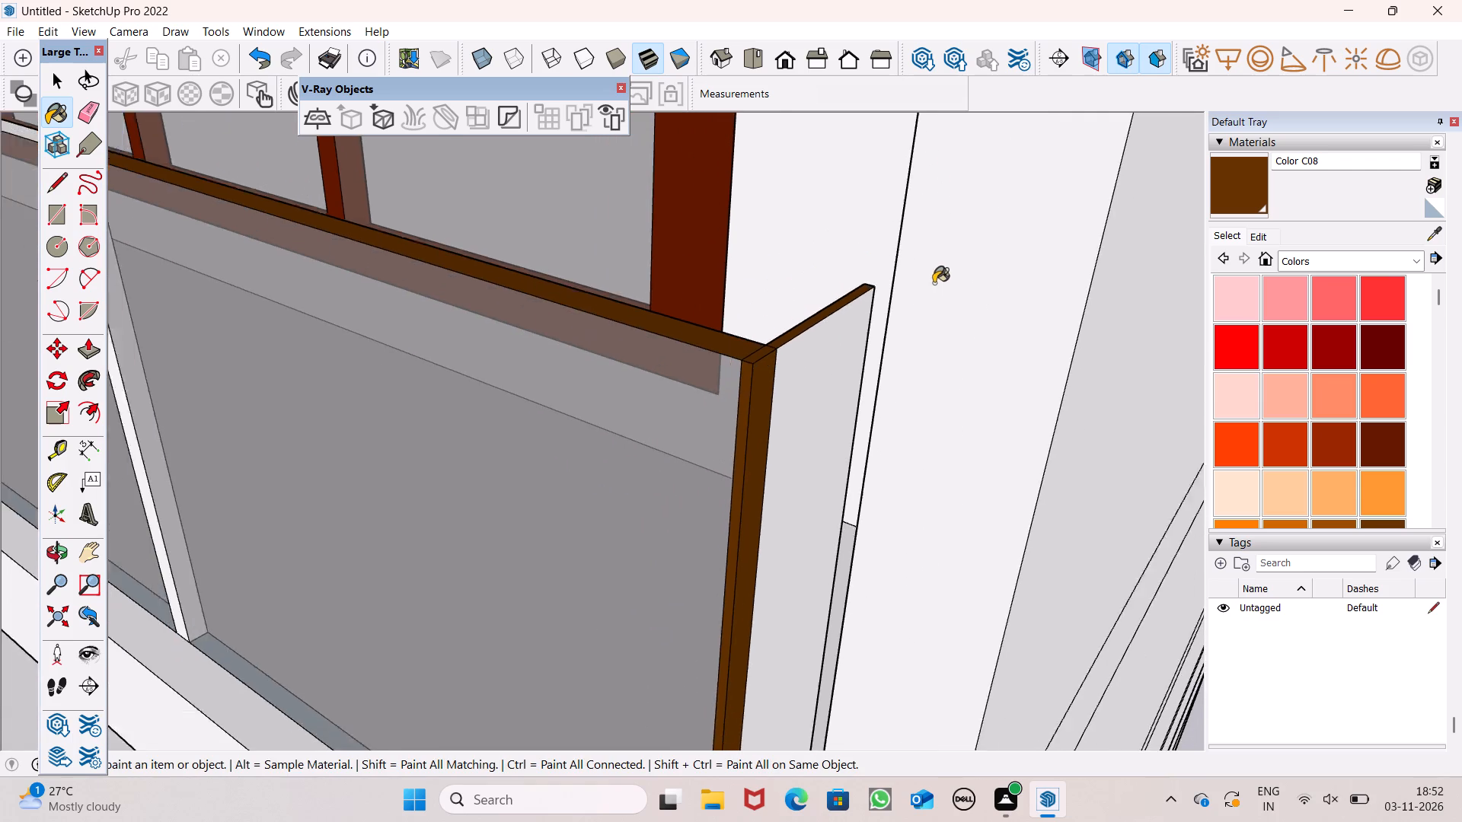
{"action": "scroll", "coordinate": [934, 283], "scroll_direction": "down", "scroll_amount": 9}
{"action": "middle_click_drag", "start_coordinate": [570, 355], "coordinate": [869, 356]}
{"action": "scroll", "coordinate": [695, 269], "scroll_direction": "up", "scroll_amount": 7}
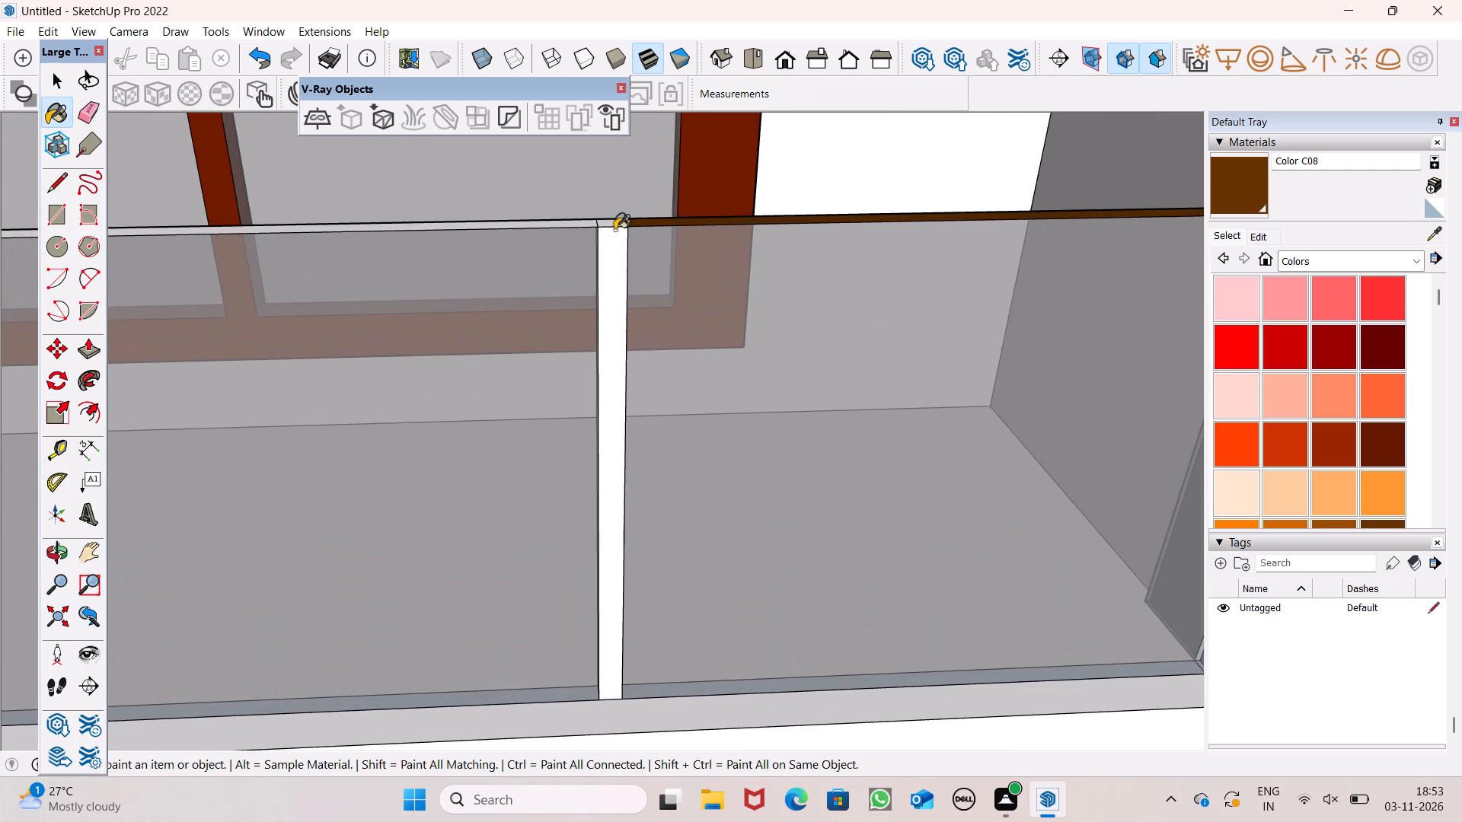
{"action": "left_click", "coordinate": [615, 230]}
{"action": "left_click_drag", "start_coordinate": [611, 256], "coordinate": [611, 248]}
{"action": "left_click", "coordinate": [611, 223]}
{"action": "left_click", "coordinate": [585, 222]}
Paint the second intermediate post's front face and cap, plus the following top-rail segment, brown Color C08.
{"action": "scroll", "coordinate": [883, 201], "scroll_direction": "down", "scroll_amount": 5}
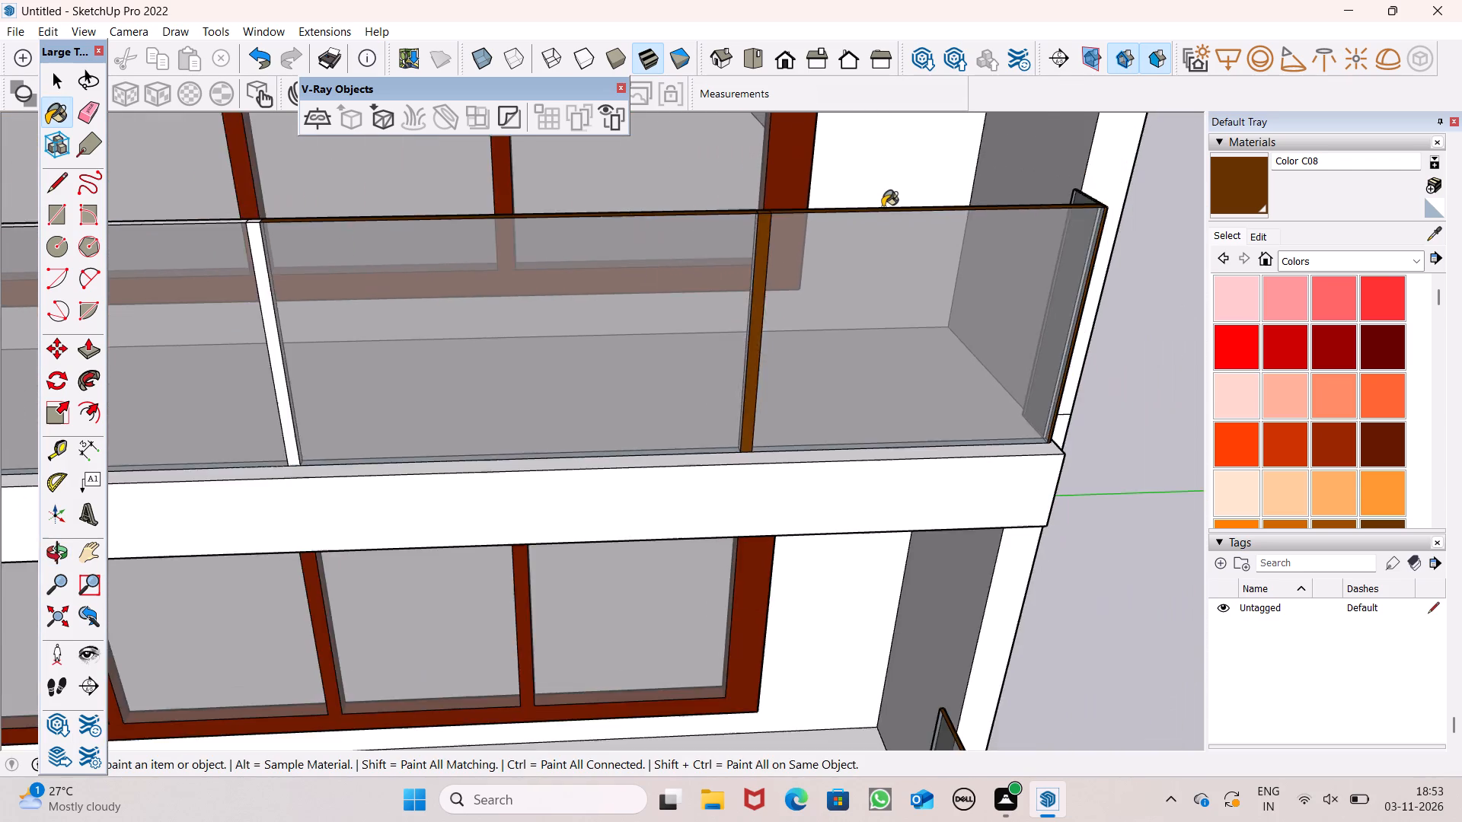
{"action": "scroll", "coordinate": [883, 207], "scroll_direction": "down", "scroll_amount": 9}
{"action": "scroll", "coordinate": [608, 203], "scroll_direction": "up", "scroll_amount": 7}
{"action": "middle_click_drag", "start_coordinate": [609, 239], "coordinate": [612, 288]}
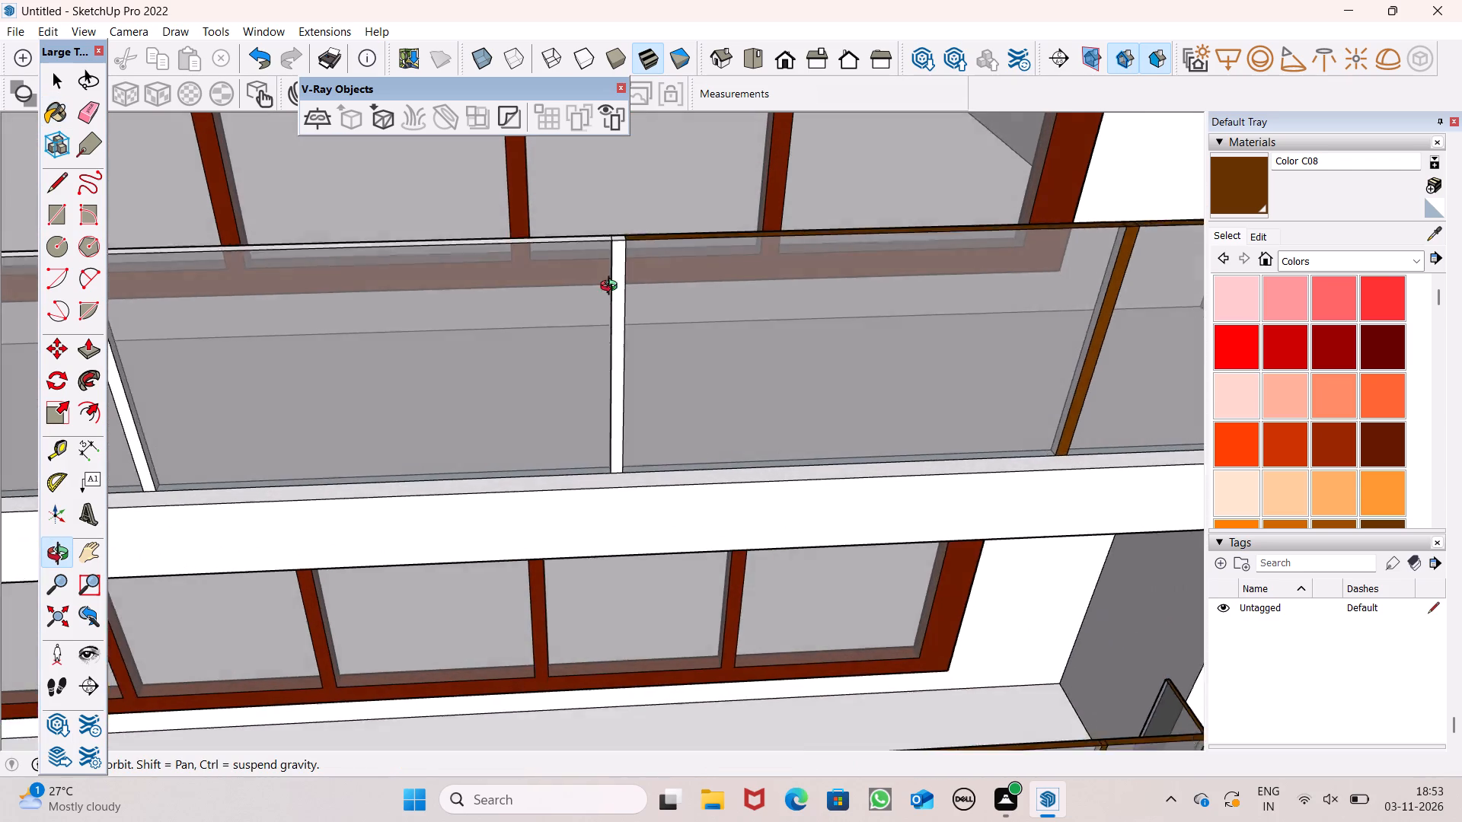
{"action": "middle_click_drag", "start_coordinate": [612, 288], "coordinate": [613, 293]}
{"action": "scroll", "coordinate": [613, 293], "scroll_direction": "up", "scroll_amount": 1}
{"action": "scroll", "coordinate": [590, 267], "scroll_direction": "down", "scroll_amount": 1}
{"action": "middle_click_drag", "start_coordinate": [640, 250], "coordinate": [637, 302]}
{"action": "scroll", "coordinate": [604, 291], "scroll_direction": "up", "scroll_amount": 6}
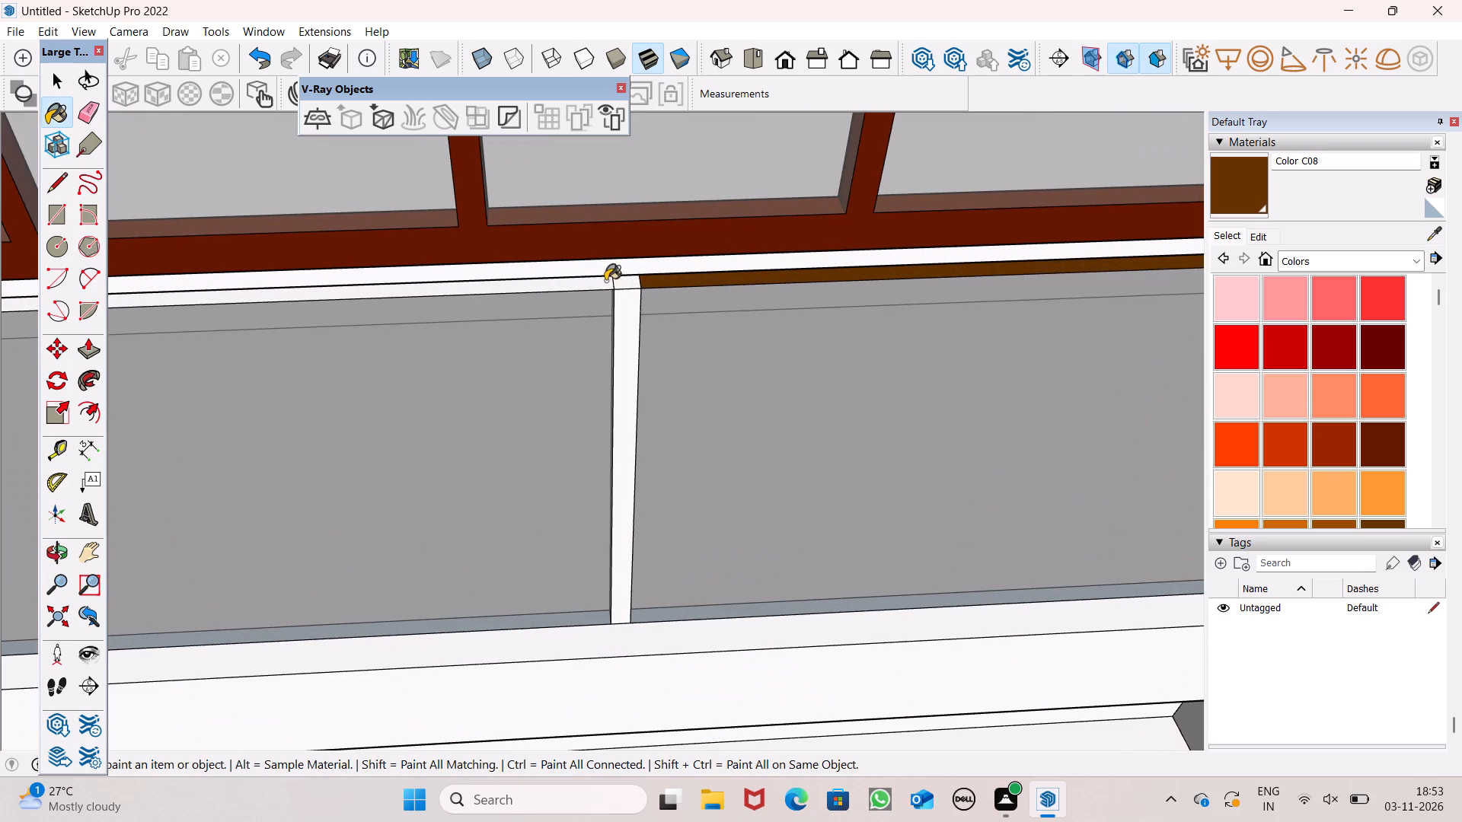
{"action": "left_click", "coordinate": [605, 281]}
{"action": "left_click", "coordinate": [630, 281]}
{"action": "left_click", "coordinate": [621, 303]}
Paint the third intermediate post's front face and cap, plus the following top-rail segment, brown Color C08.
{"action": "scroll", "coordinate": [732, 239], "scroll_direction": "down", "scroll_amount": 11}
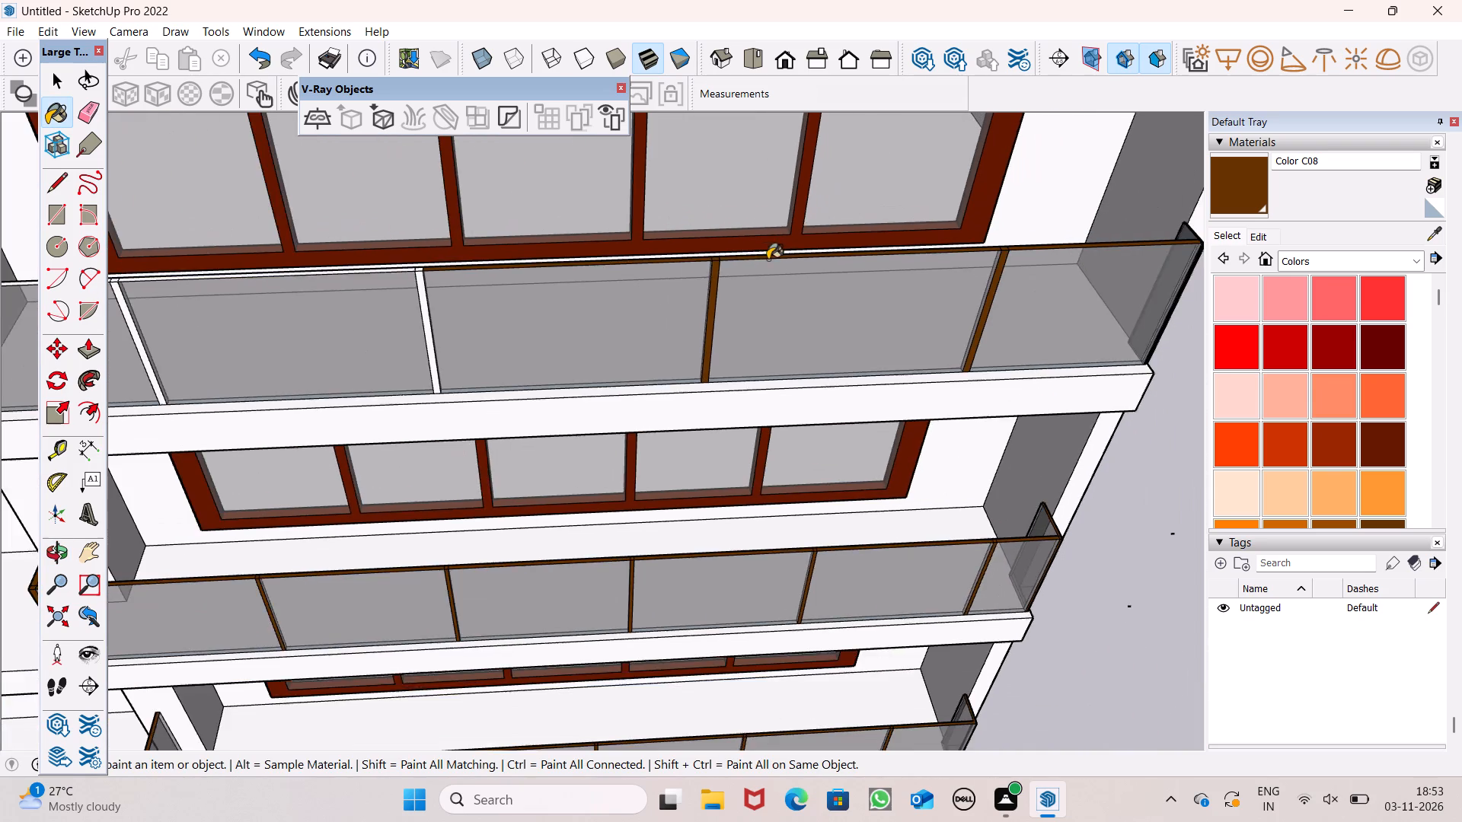
{"action": "middle_click_drag", "start_coordinate": [758, 260], "coordinate": [733, 279]}
{"action": "scroll", "coordinate": [754, 259], "scroll_direction": "down", "scroll_amount": 4}
{"action": "scroll", "coordinate": [551, 287], "scroll_direction": "up", "scroll_amount": 3}
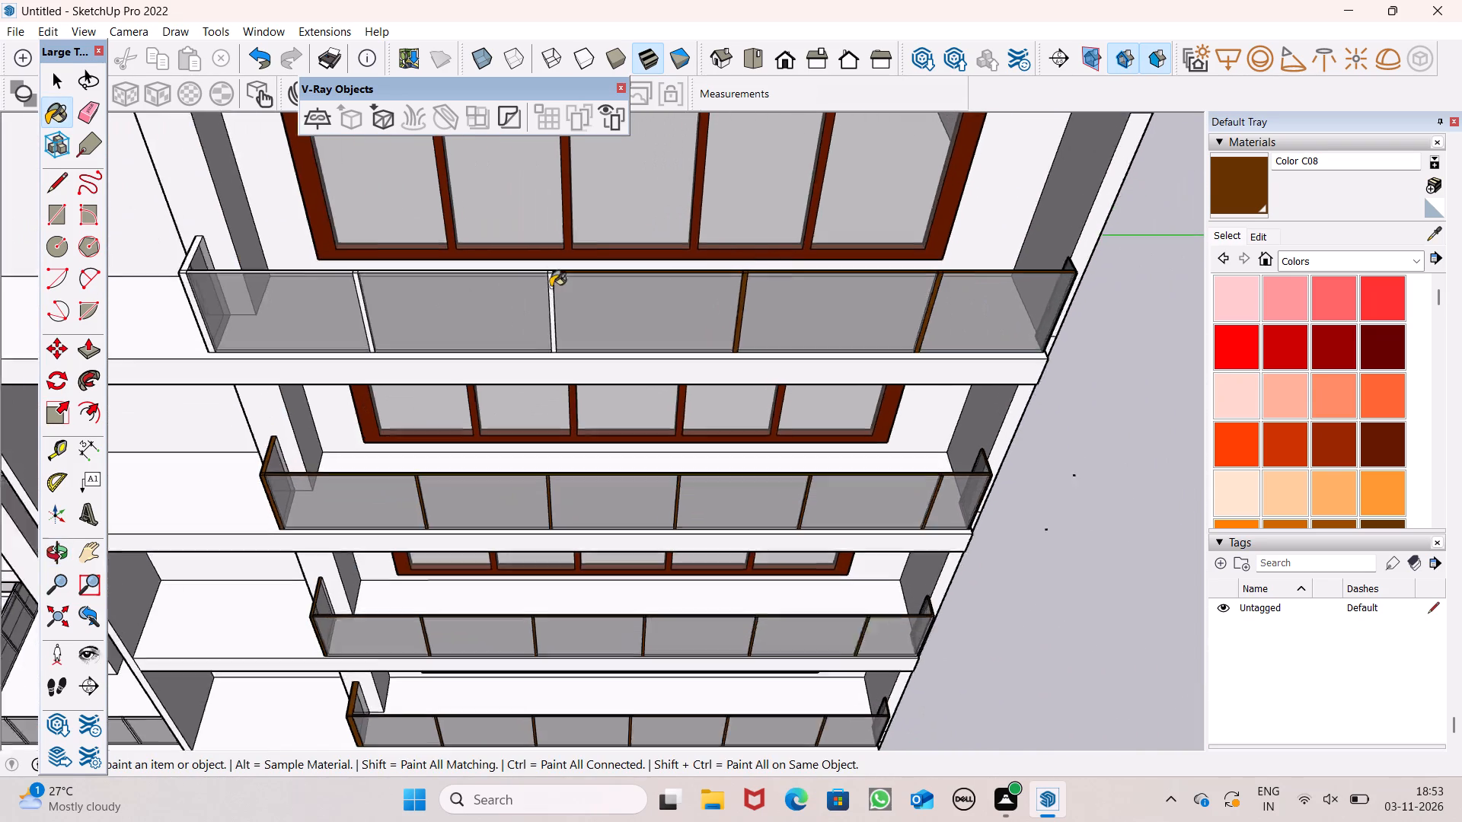
{"action": "scroll", "coordinate": [551, 287], "scroll_direction": "up", "scroll_amount": 3}
{"action": "scroll", "coordinate": [495, 253], "scroll_direction": "up", "scroll_amount": 9}
{"action": "scroll", "coordinate": [653, 292], "scroll_direction": "up", "scroll_amount": 3}
{"action": "left_click_drag", "start_coordinate": [677, 285], "coordinate": [682, 288]}
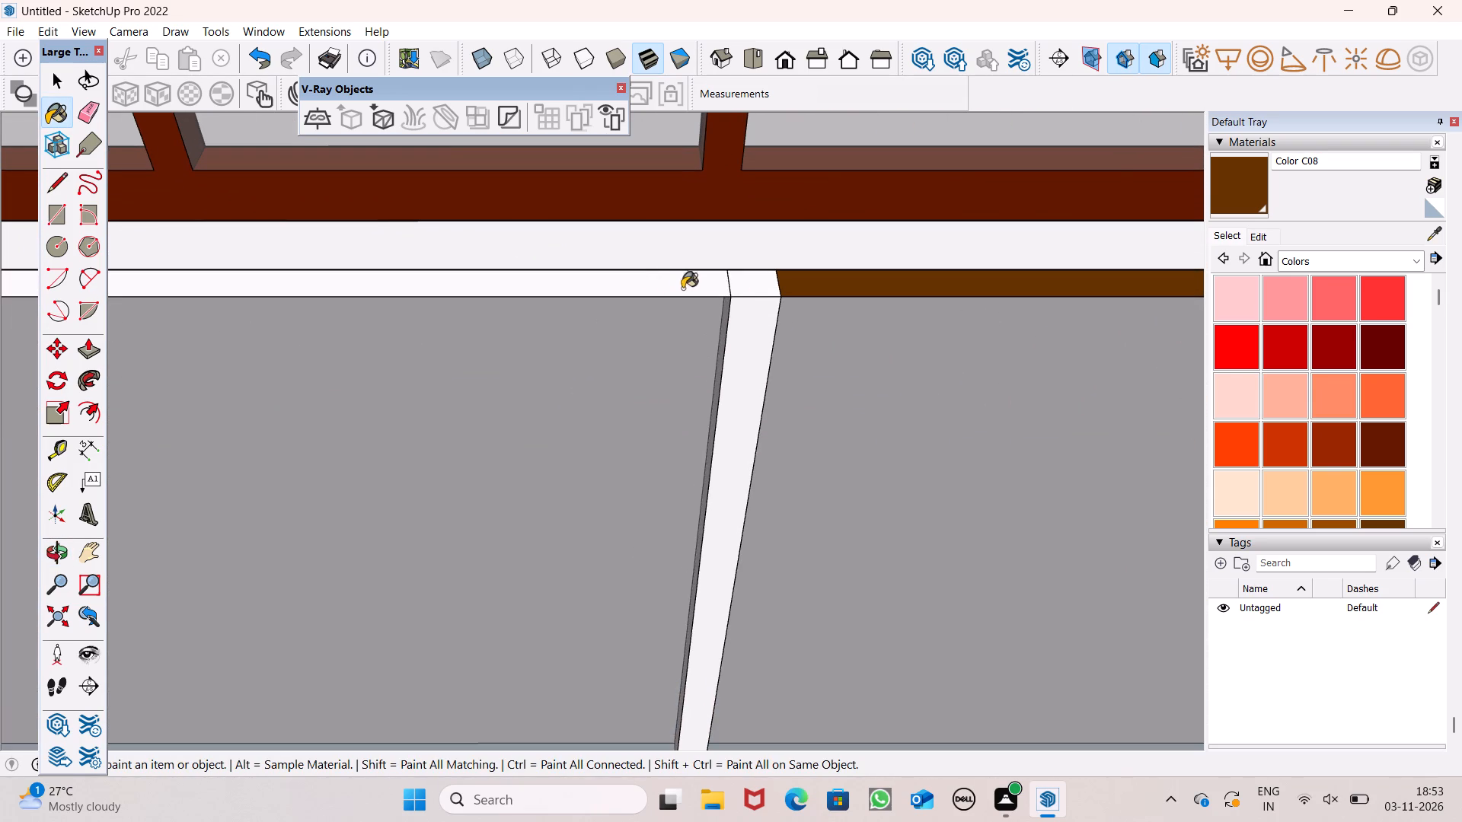
{"action": "left_click_drag", "start_coordinate": [682, 288], "coordinate": [689, 292]}
{"action": "left_click", "coordinate": [753, 290]}
{"action": "left_click", "coordinate": [750, 311]}
Paint the last intermediate post's front face and cap, plus the final top-rail segment toward the far corner, brown Color C08.
{"action": "scroll", "coordinate": [805, 260], "scroll_direction": "down", "scroll_amount": 13}
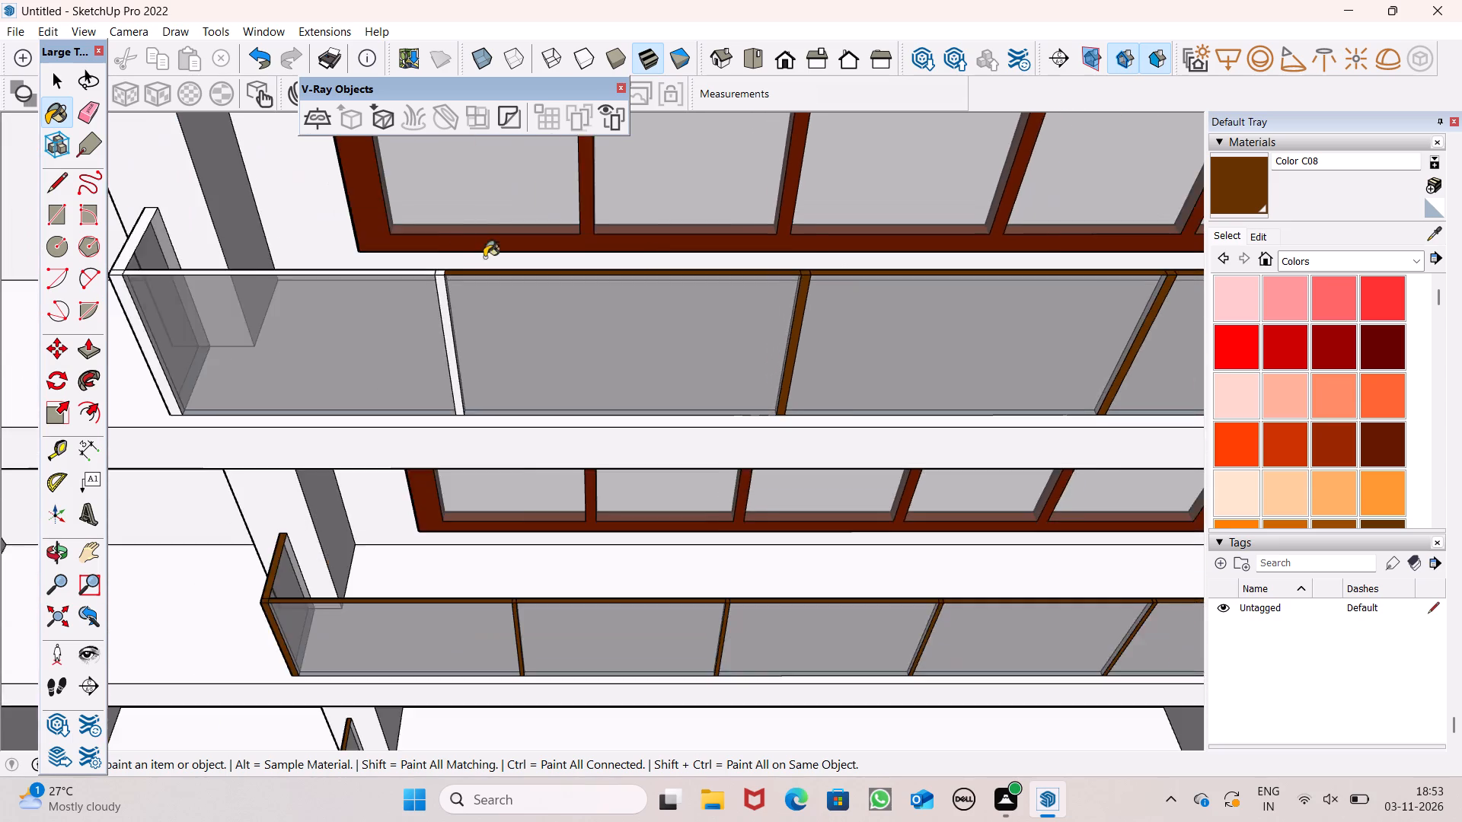
{"action": "scroll", "coordinate": [452, 257], "scroll_direction": "up", "scroll_amount": 7}
{"action": "left_click_drag", "start_coordinate": [389, 295], "coordinate": [405, 301]}
{"action": "left_click", "coordinate": [425, 298]}
{"action": "left_click", "coordinate": [438, 314]}
{"action": "scroll", "coordinate": [593, 272], "scroll_direction": "down", "scroll_amount": 3}
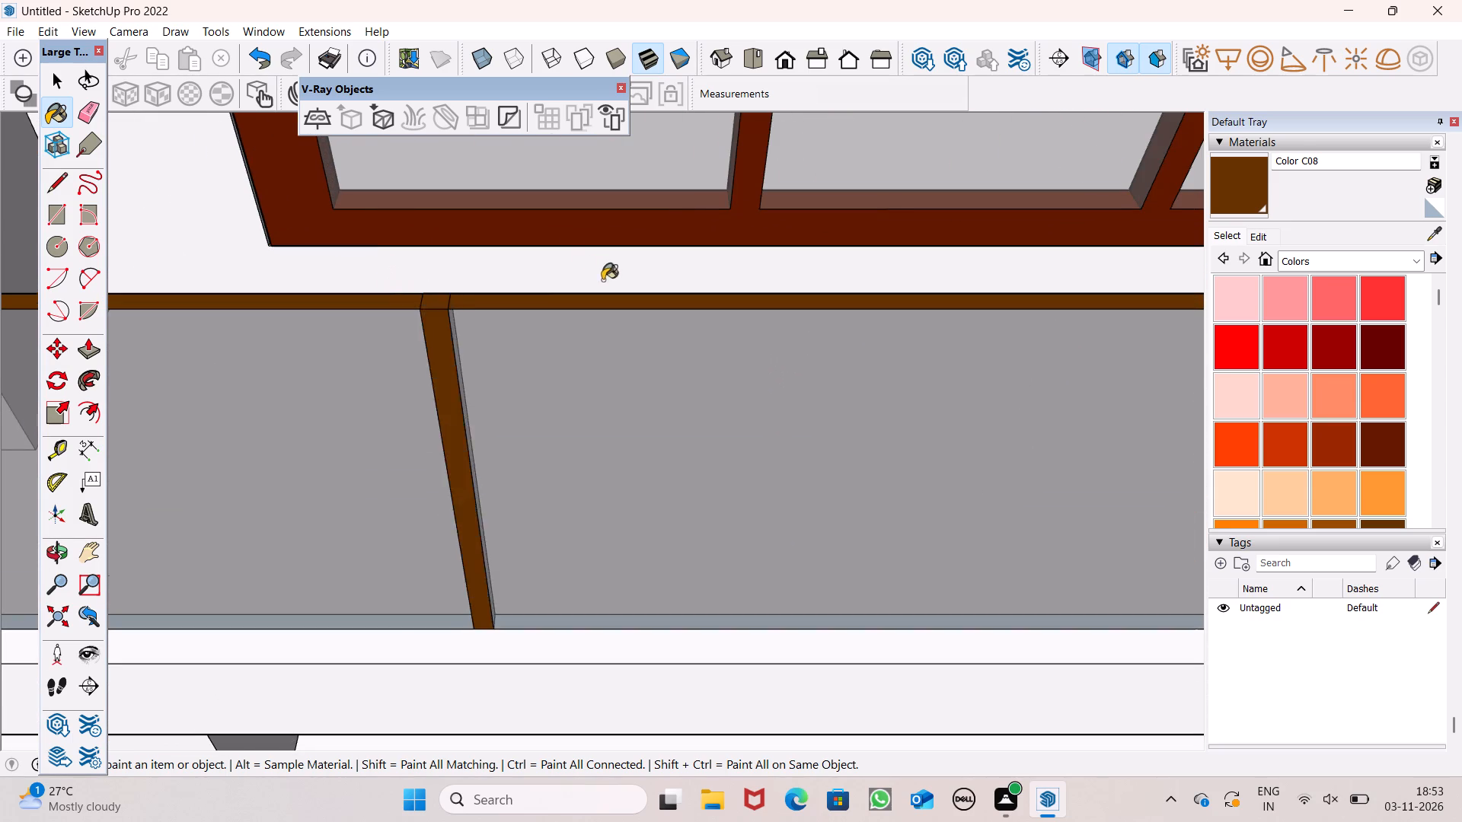
Paint the far corner post's faces and cap and the short side top rail of the balcony railing brown Color C08.
{"action": "scroll", "coordinate": [602, 280], "scroll_direction": "down", "scroll_amount": 11}
{"action": "scroll", "coordinate": [486, 273], "scroll_direction": "up", "scroll_amount": 7}
{"action": "left_click", "coordinate": [308, 305]}
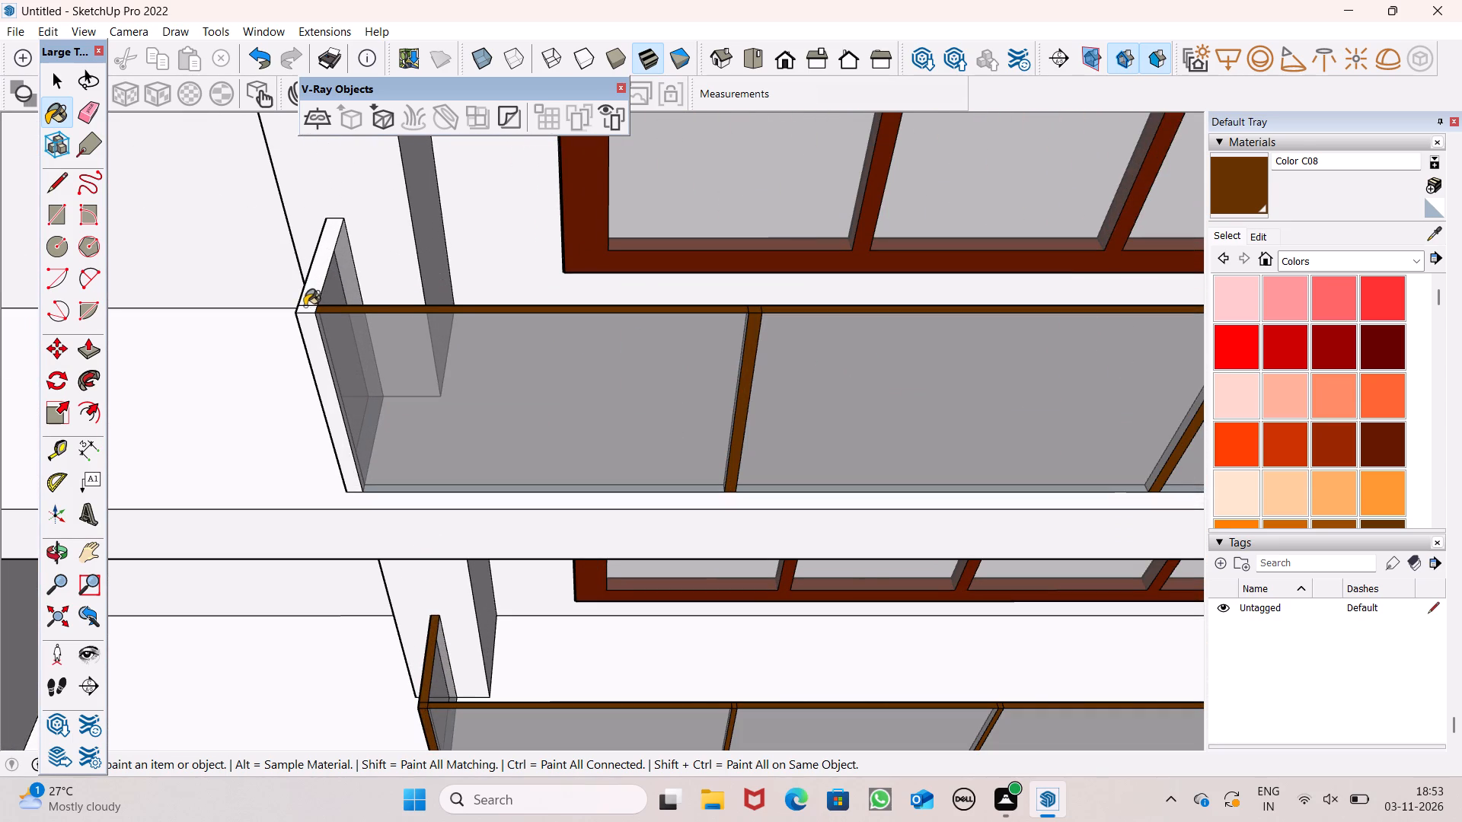
{"action": "left_click", "coordinate": [304, 307]}
{"action": "left_click", "coordinate": [308, 295]}
{"action": "left_click", "coordinate": [308, 320]}
{"action": "middle_click_drag", "start_coordinate": [286, 333], "coordinate": [583, 233]}
{"action": "scroll", "coordinate": [583, 233], "scroll_direction": "up", "scroll_amount": 1}
{"action": "left_click", "coordinate": [591, 240]}
{"action": "scroll", "coordinate": [613, 205], "scroll_direction": "up", "scroll_amount": 2}
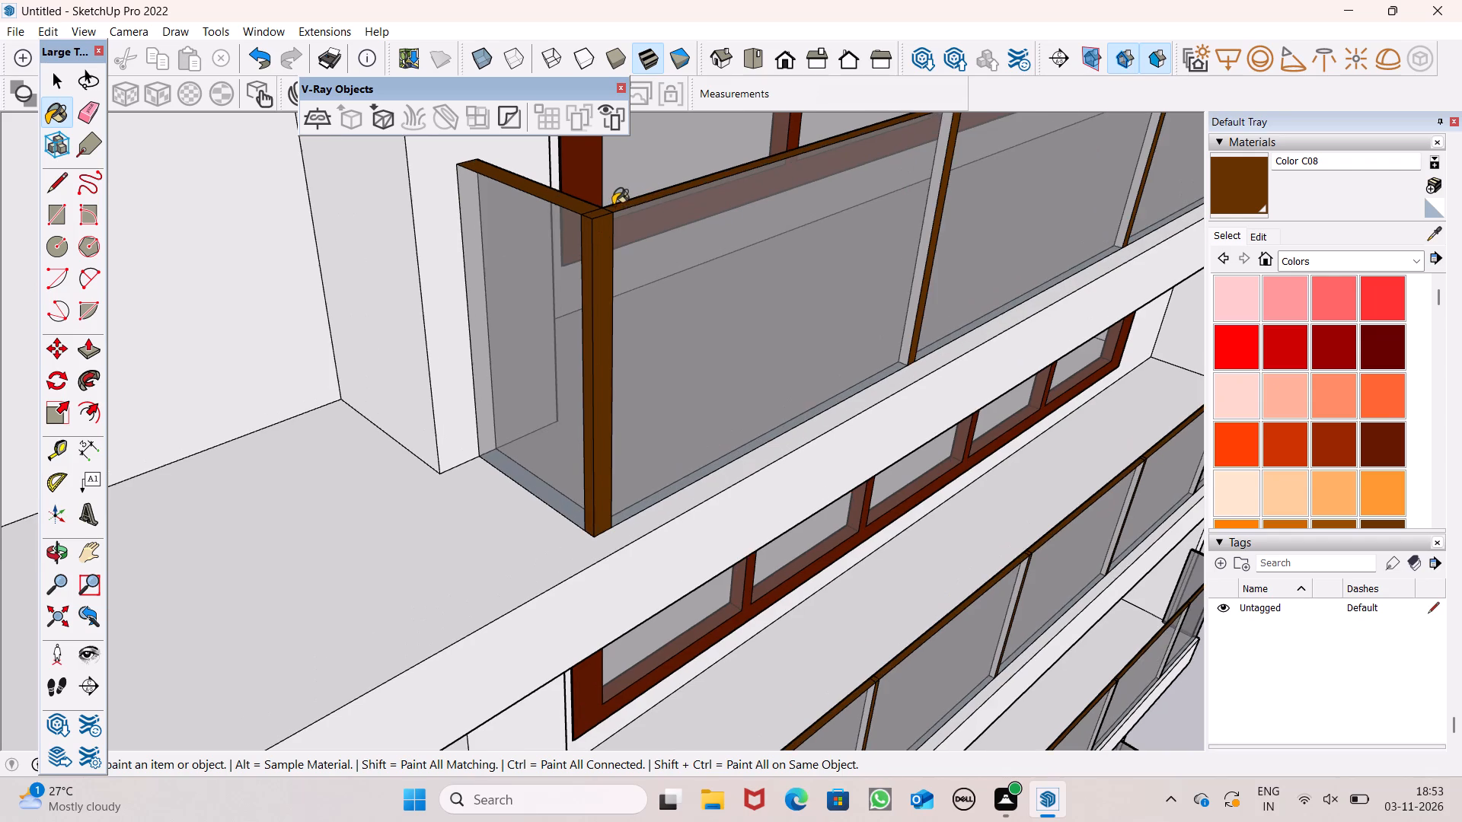
Paint the narrow side faces of the intermediate posts, reached from inside the balcony, brown Color C08.
{"action": "middle_click_drag", "start_coordinate": [710, 197], "coordinate": [0, 292]}
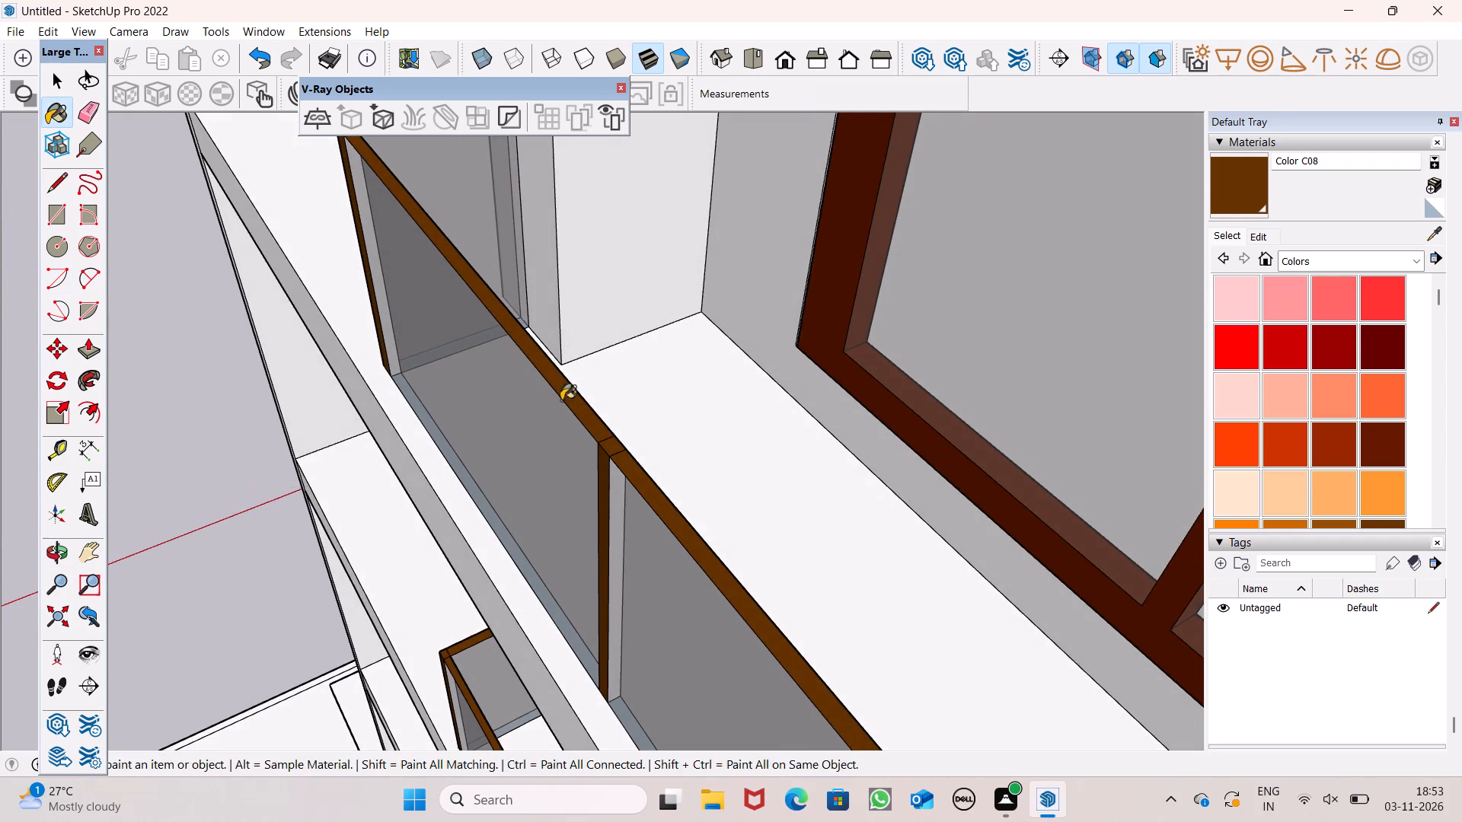
{"action": "middle_click_drag", "start_coordinate": [594, 416], "coordinate": [328, 346]}
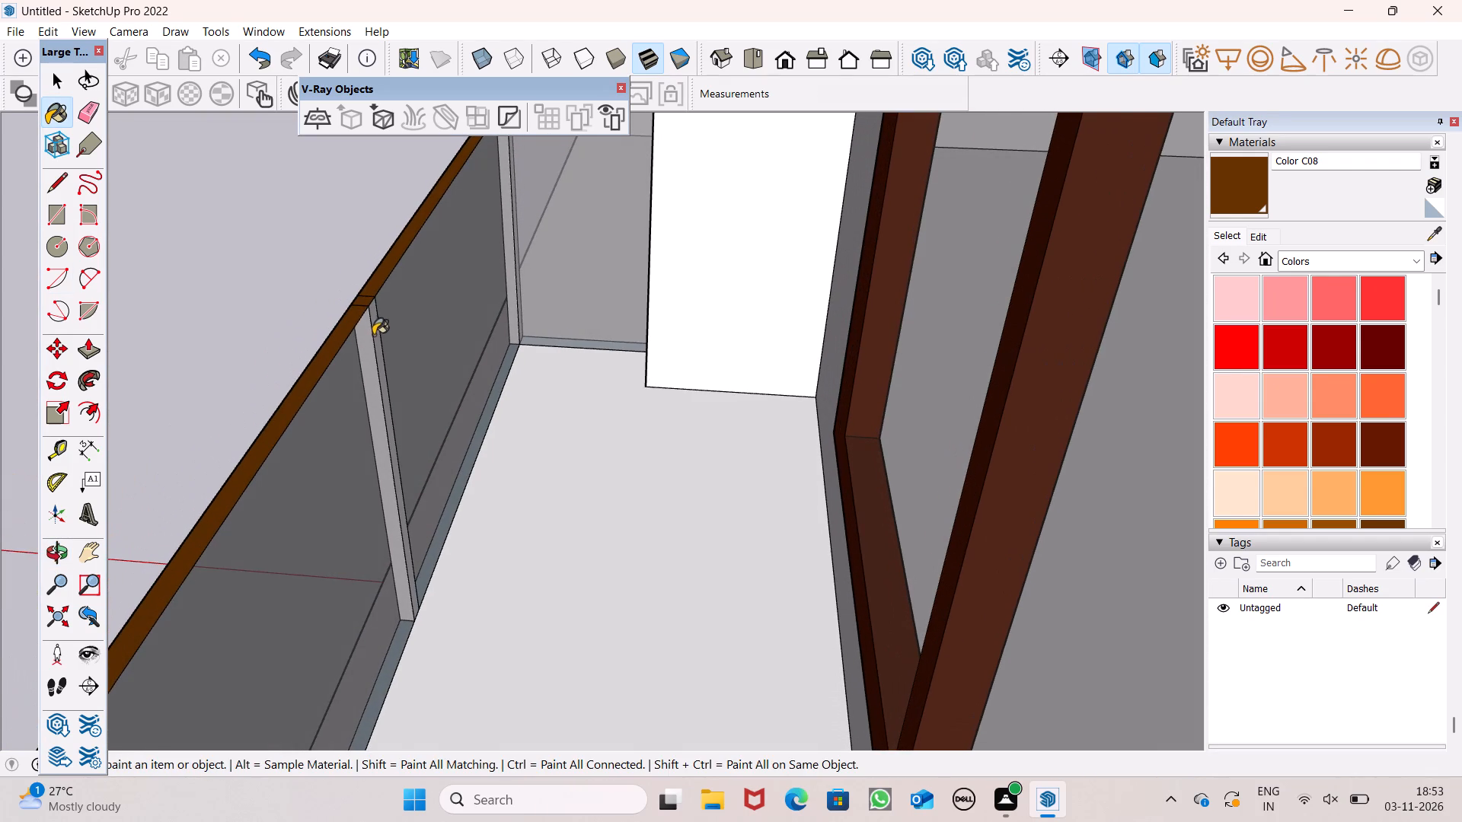
{"action": "left_click", "coordinate": [375, 327]}
{"action": "scroll", "coordinate": [512, 218], "scroll_direction": "up", "scroll_amount": 7}
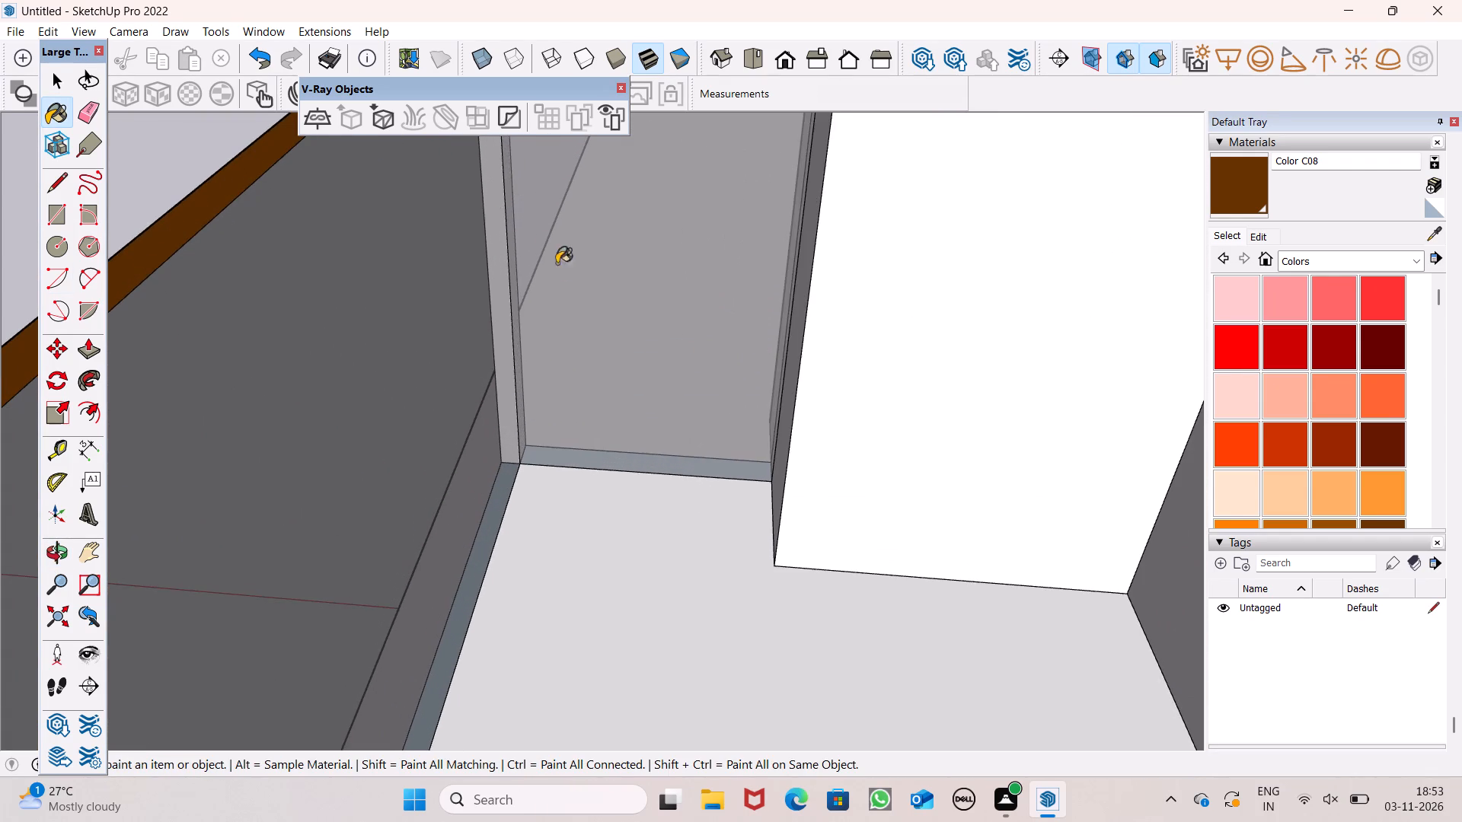
{"action": "scroll", "coordinate": [561, 276], "scroll_direction": "down", "scroll_amount": 7}
{"action": "scroll", "coordinate": [484, 284], "scroll_direction": "down", "scroll_amount": 7}
{"action": "middle_click_drag", "start_coordinate": [487, 435], "coordinate": [496, 387]}
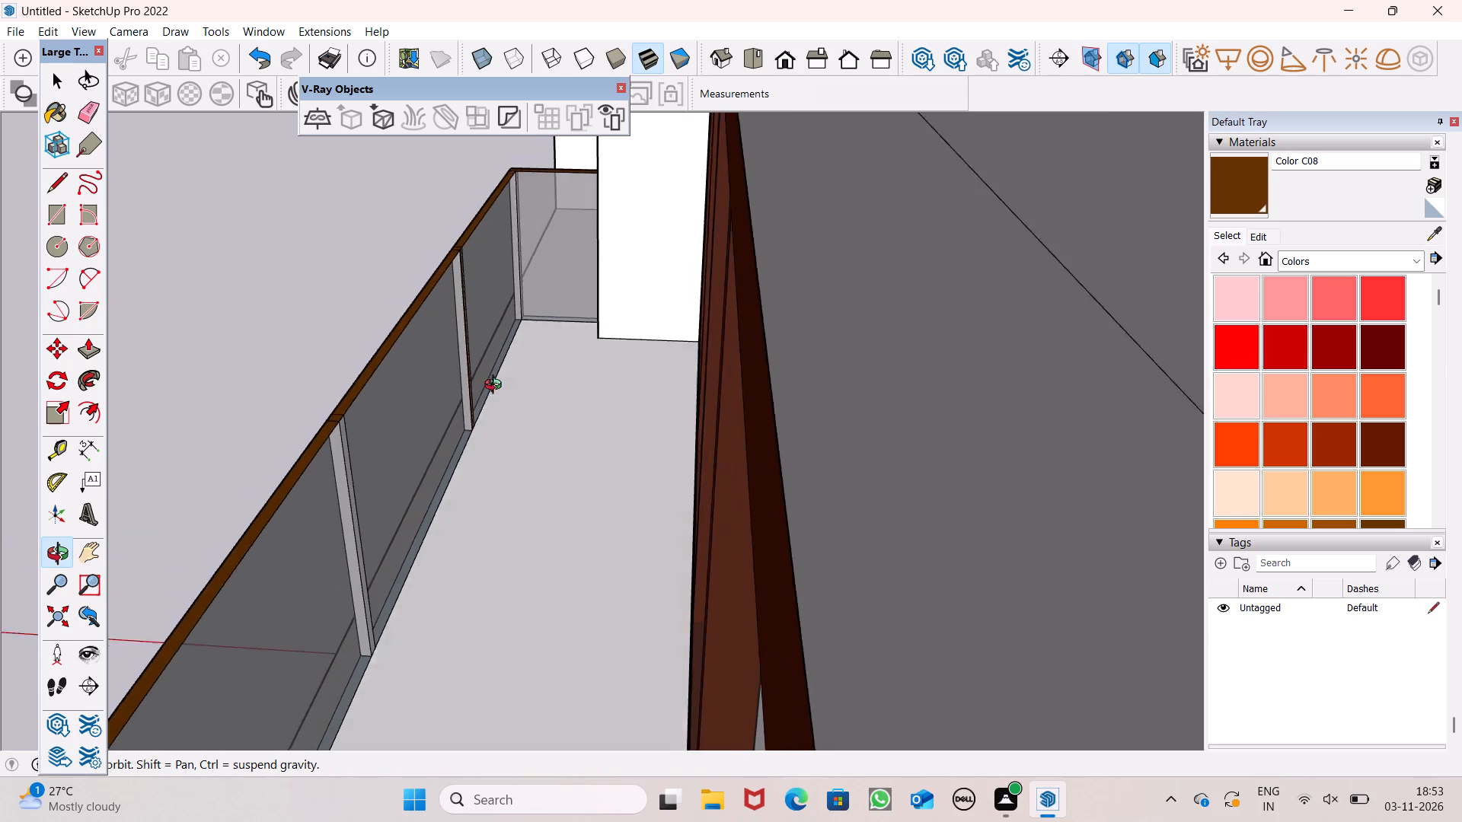
{"action": "middle_click_drag", "start_coordinate": [496, 387], "coordinate": [506, 355]}
{"action": "scroll", "coordinate": [409, 501], "scroll_direction": "up", "scroll_amount": 6}
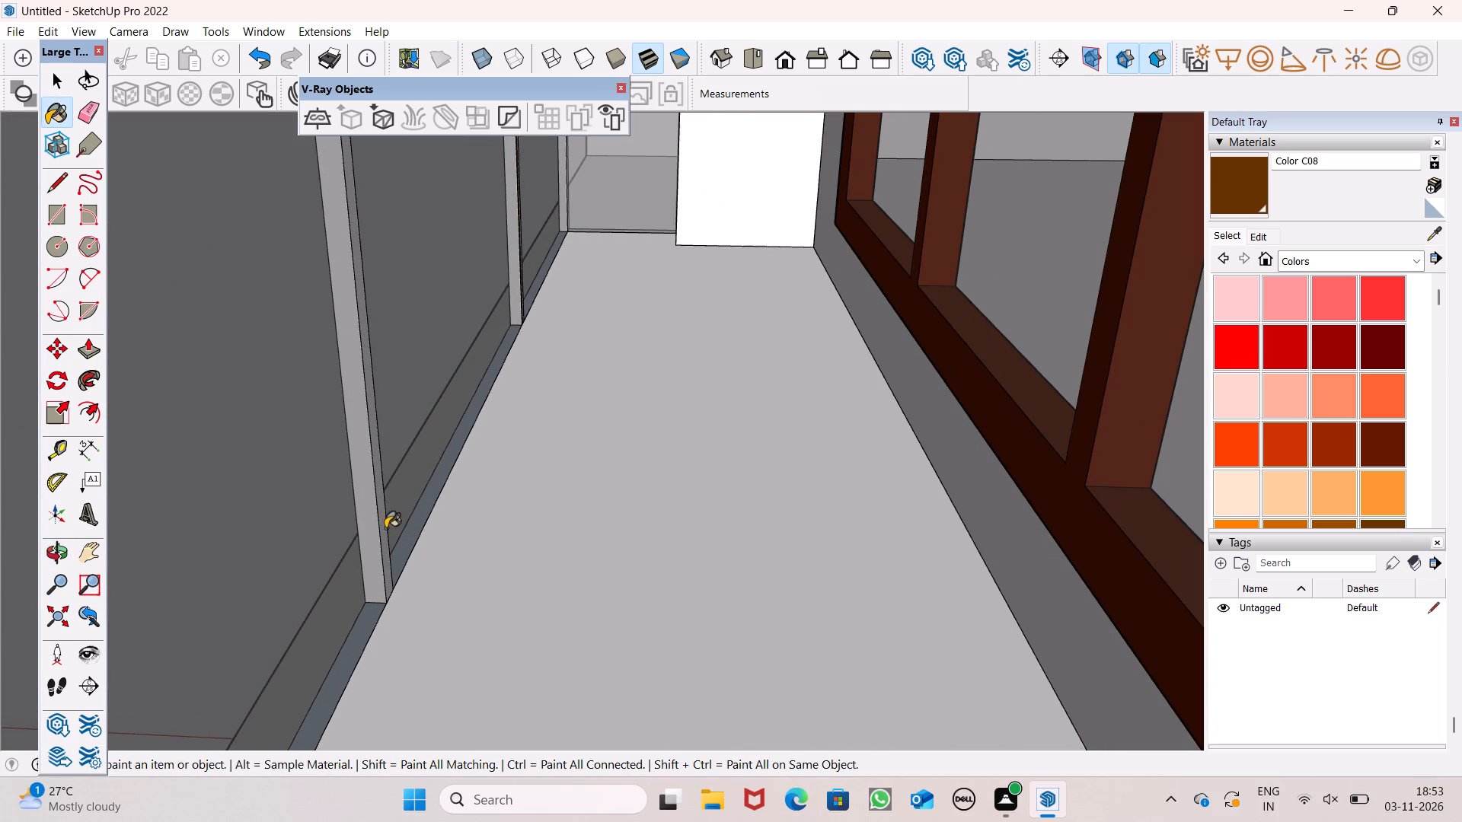
{"action": "left_click", "coordinate": [385, 528]}
{"action": "scroll", "coordinate": [592, 387], "scroll_direction": "down", "scroll_amount": 7}
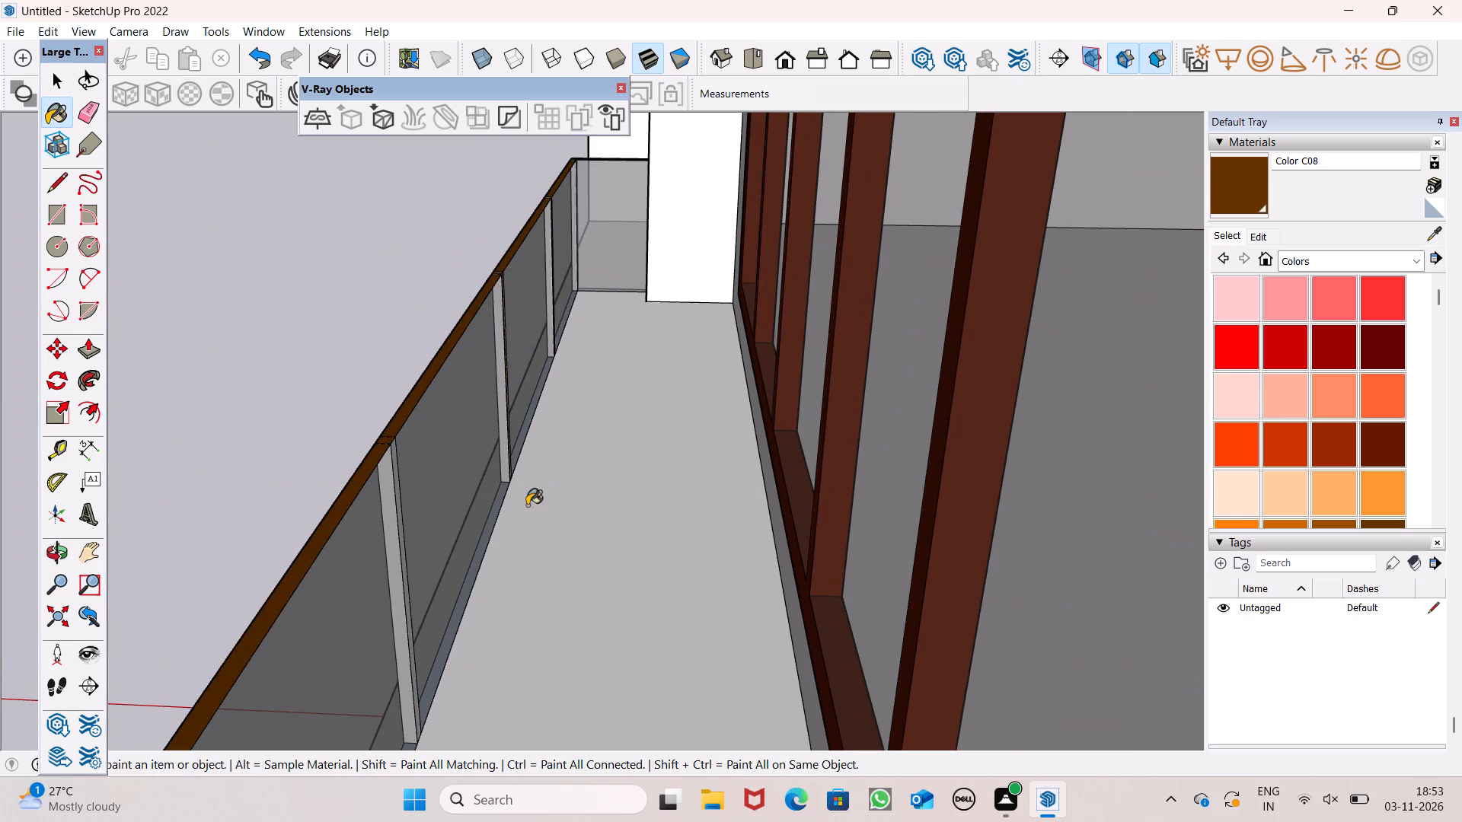
{"action": "scroll", "coordinate": [467, 505], "scroll_direction": "up", "scroll_amount": 6}
{"action": "left_click", "coordinate": [316, 483]}
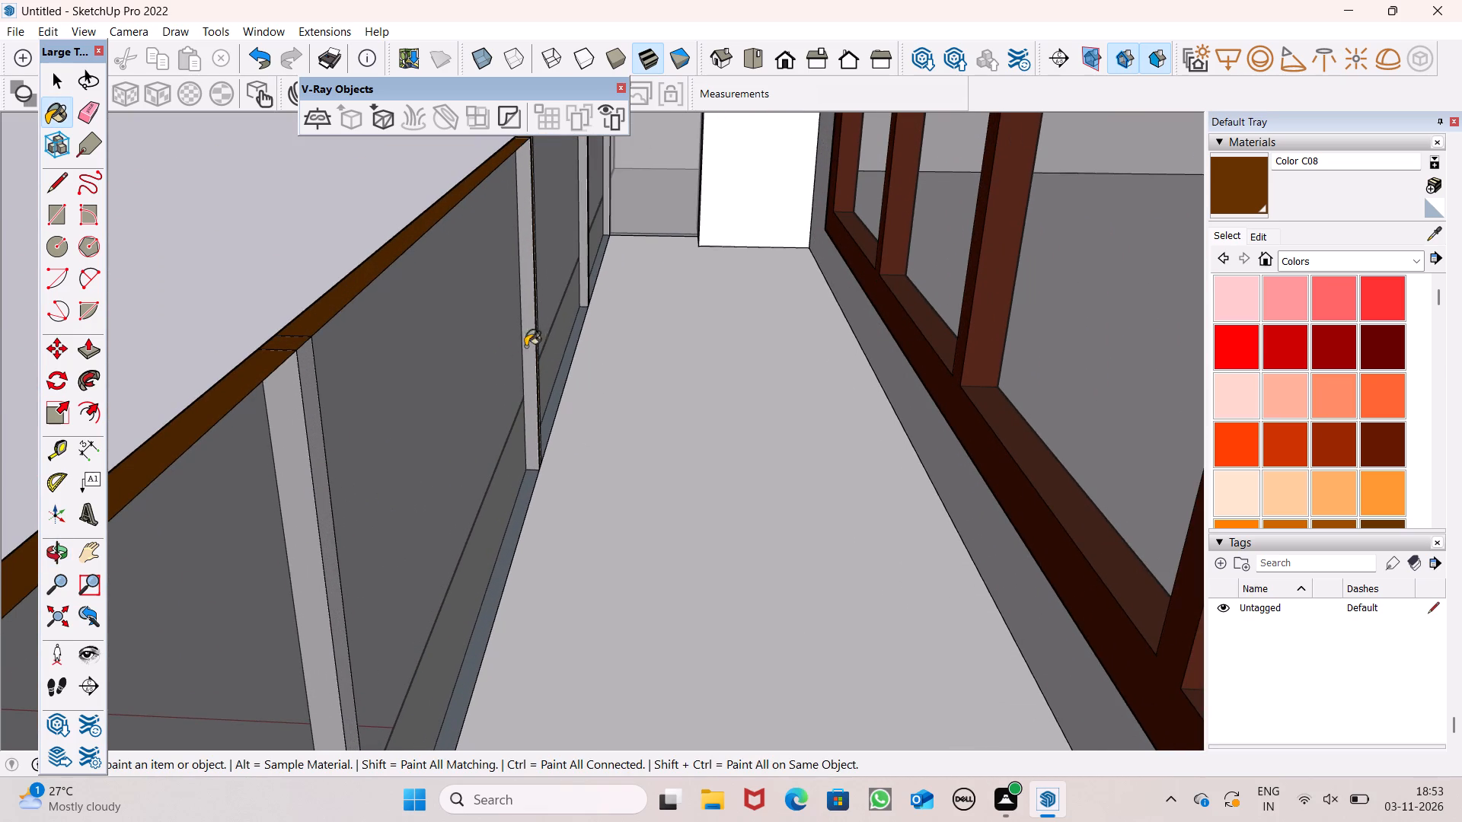
Examine the whole building and its stacked balconies for railings whose posts and rails still need painting.
{"action": "scroll", "coordinate": [569, 346], "scroll_direction": "down", "scroll_amount": 8}
{"action": "middle_click_drag", "start_coordinate": [605, 416], "coordinate": [1118, 424]}
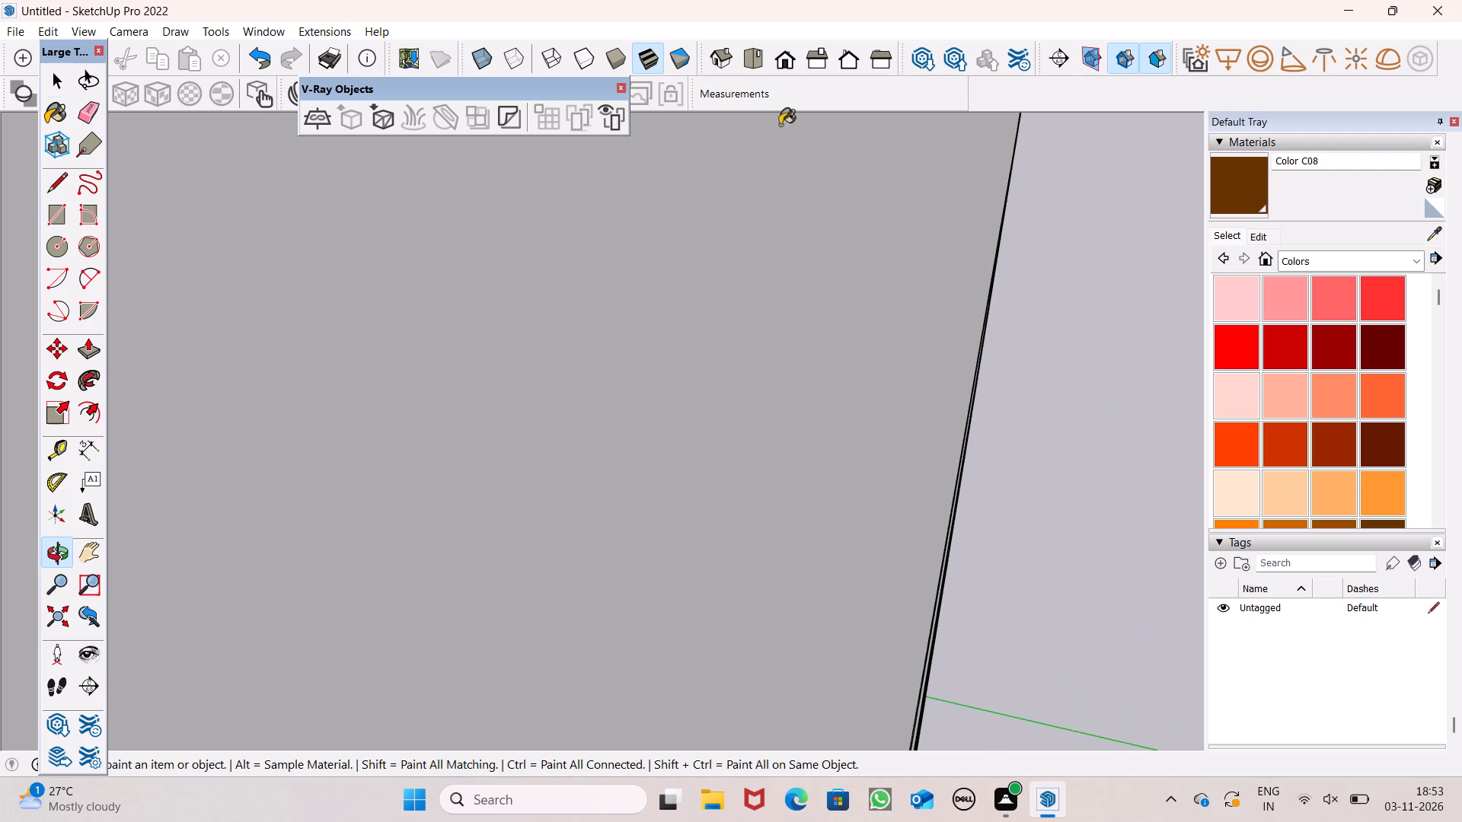
{"action": "left_click", "coordinate": [783, 45]}
{"action": "scroll", "coordinate": [595, 384], "scroll_direction": "down", "scroll_amount": 7}
{"action": "scroll", "coordinate": [486, 439], "scroll_direction": "down", "scroll_amount": 5}
{"action": "middle_click_drag", "start_coordinate": [833, 448], "coordinate": [781, 452]}
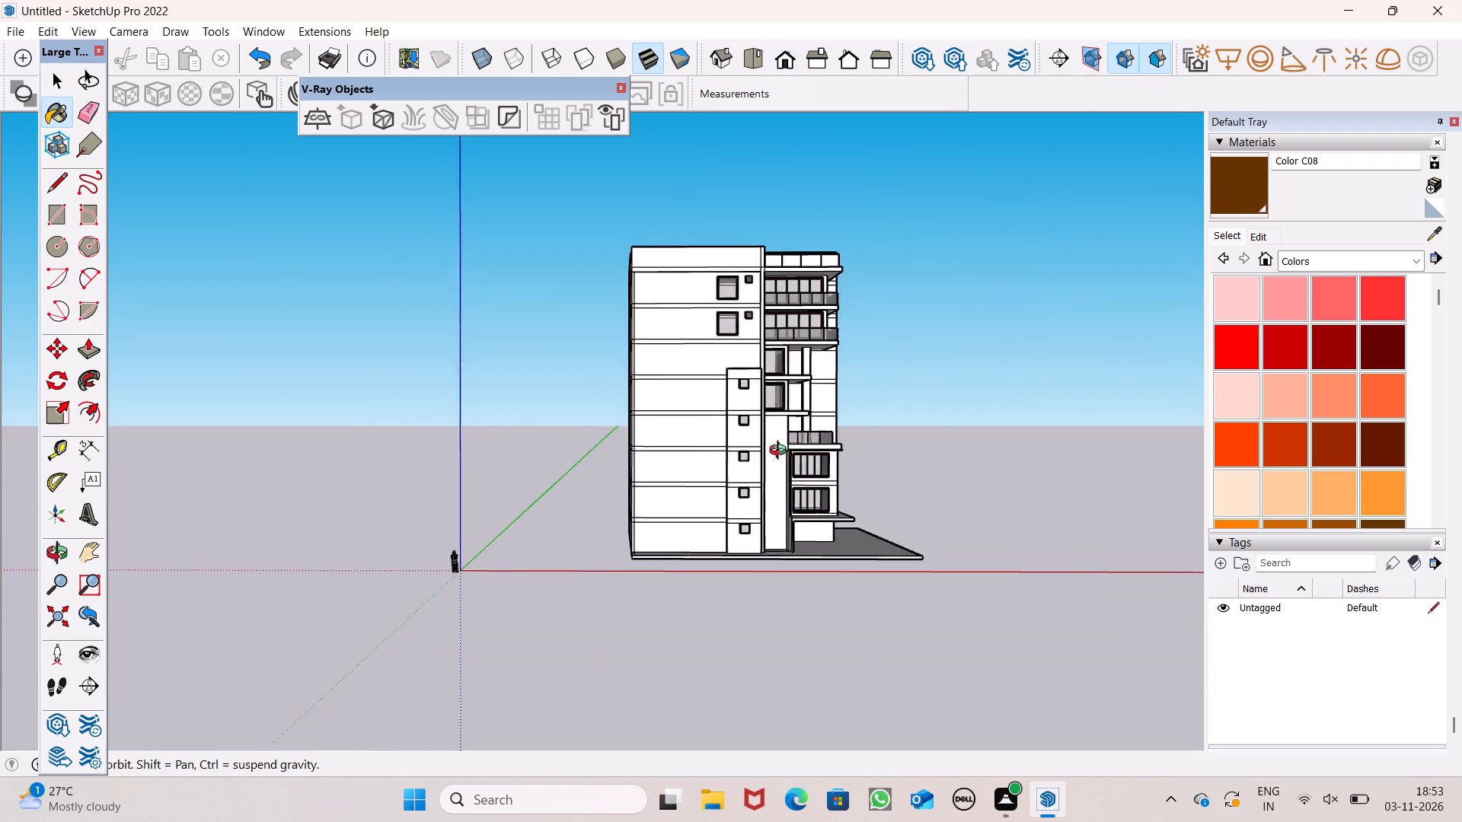
{"action": "middle_click_drag", "start_coordinate": [781, 452], "coordinate": [131, 598]}
{"action": "scroll", "coordinate": [442, 523], "scroll_direction": "up", "scroll_amount": 7}
{"action": "middle_click_drag", "start_coordinate": [556, 419], "coordinate": [289, 501]}
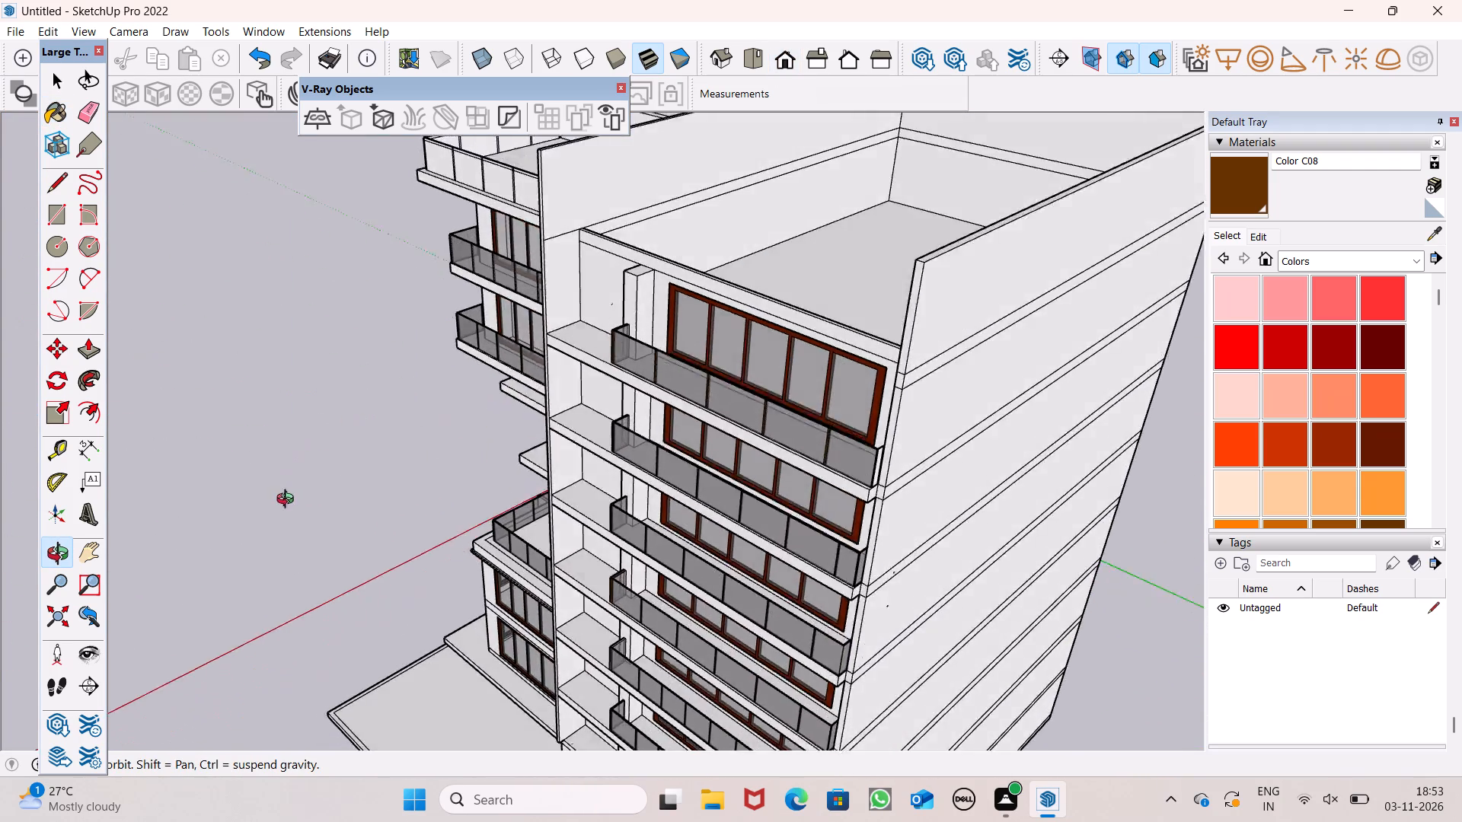
{"action": "middle_click_drag", "start_coordinate": [289, 501], "coordinate": [294, 517]}
{"action": "scroll", "coordinate": [294, 517], "scroll_direction": "up", "scroll_amount": 1}
{"action": "scroll", "coordinate": [573, 328], "scroll_direction": "down", "scroll_amount": 10}
{"action": "middle_click_drag", "start_coordinate": [670, 279], "coordinate": [1040, 199]}
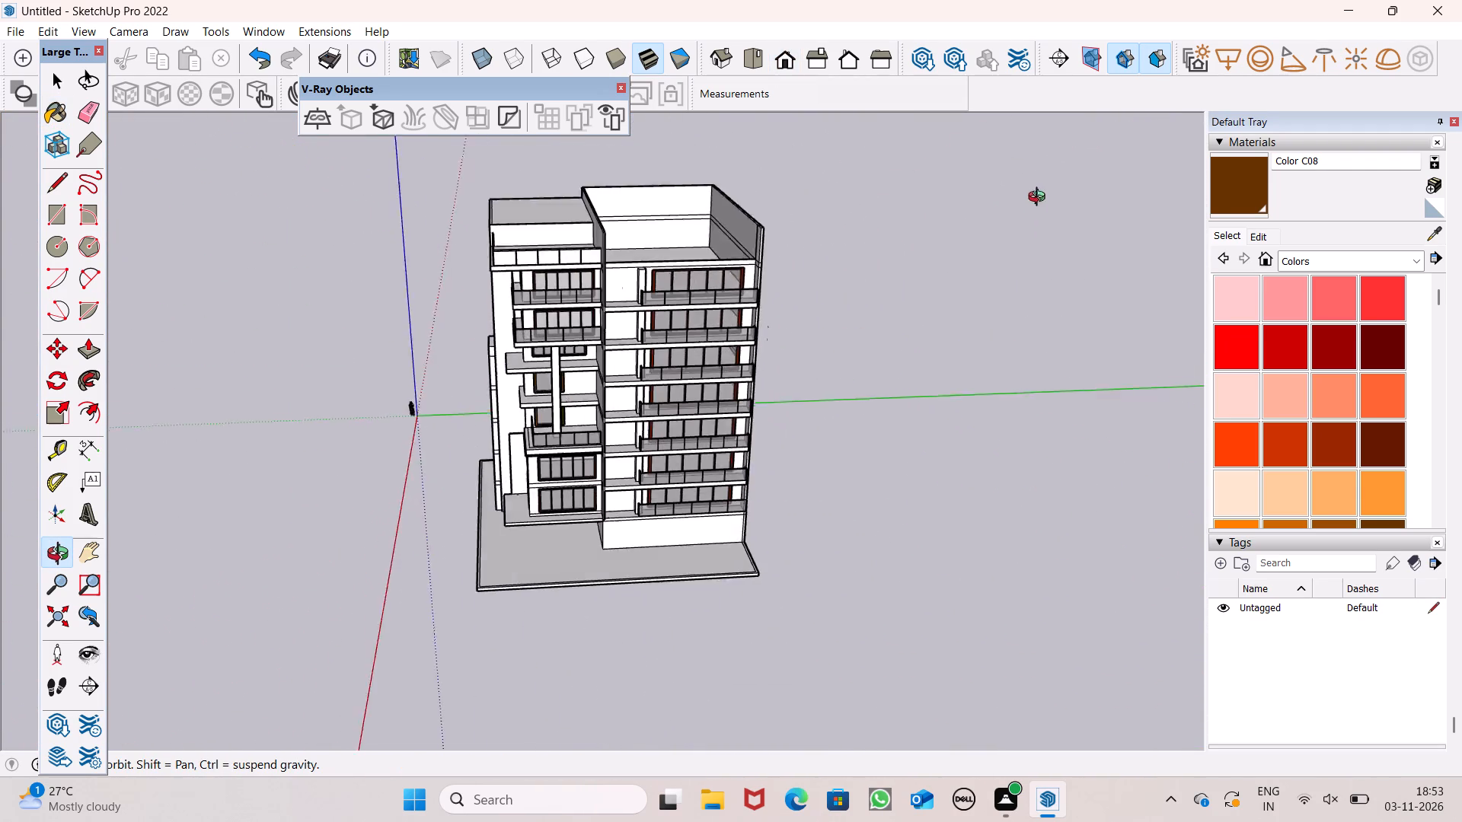
{"action": "middle_click_drag", "start_coordinate": [1040, 199], "coordinate": [771, 460]}
{"action": "scroll", "coordinate": [771, 416], "scroll_direction": "up", "scroll_amount": 8}
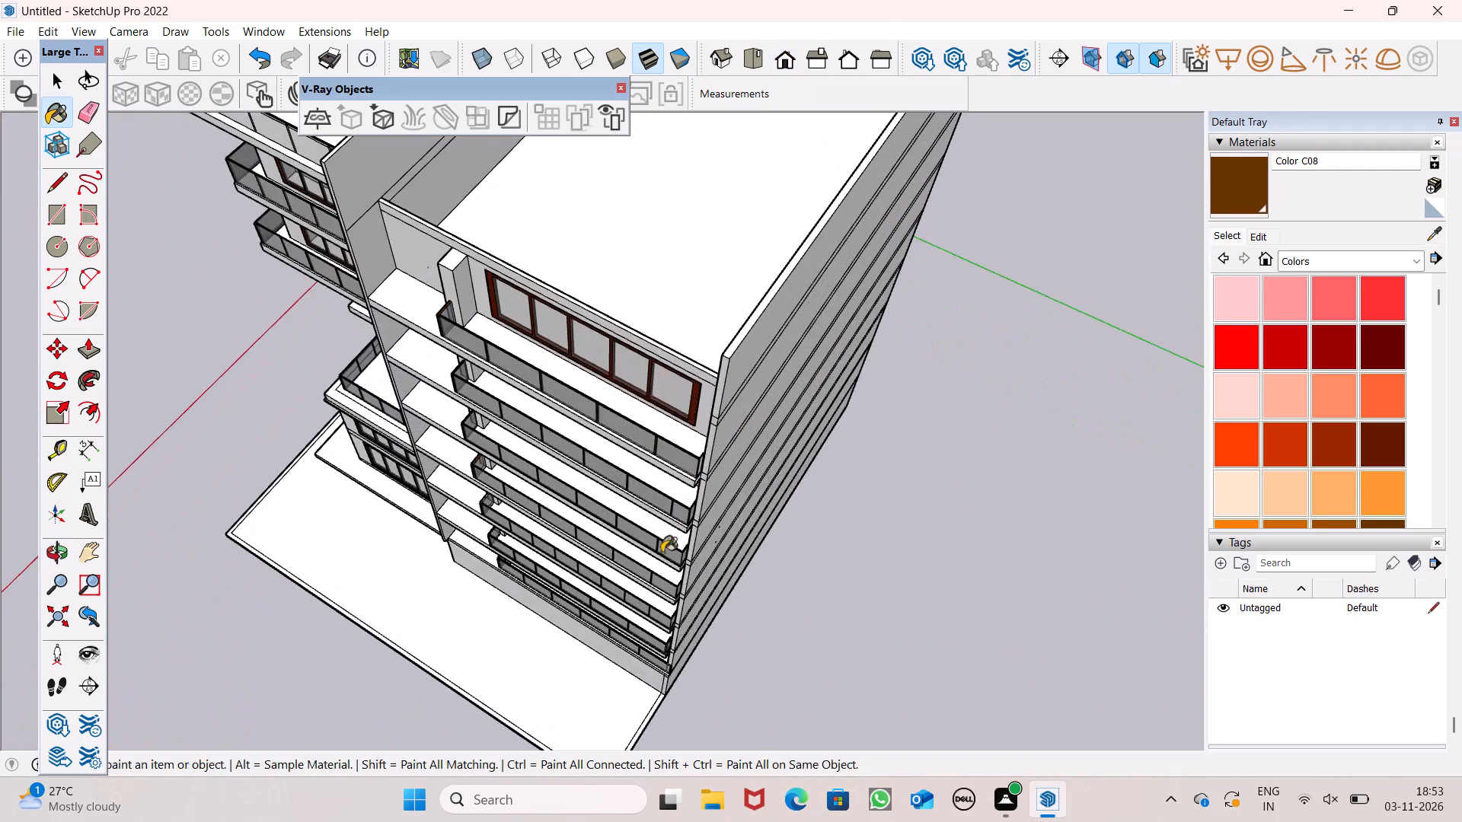
{"action": "scroll", "coordinate": [634, 543], "scroll_direction": "up", "scroll_amount": 8}
{"action": "middle_click_drag", "start_coordinate": [675, 530], "coordinate": [753, 653]}
{"action": "scroll", "coordinate": [430, 439], "scroll_direction": "up", "scroll_amount": 1}
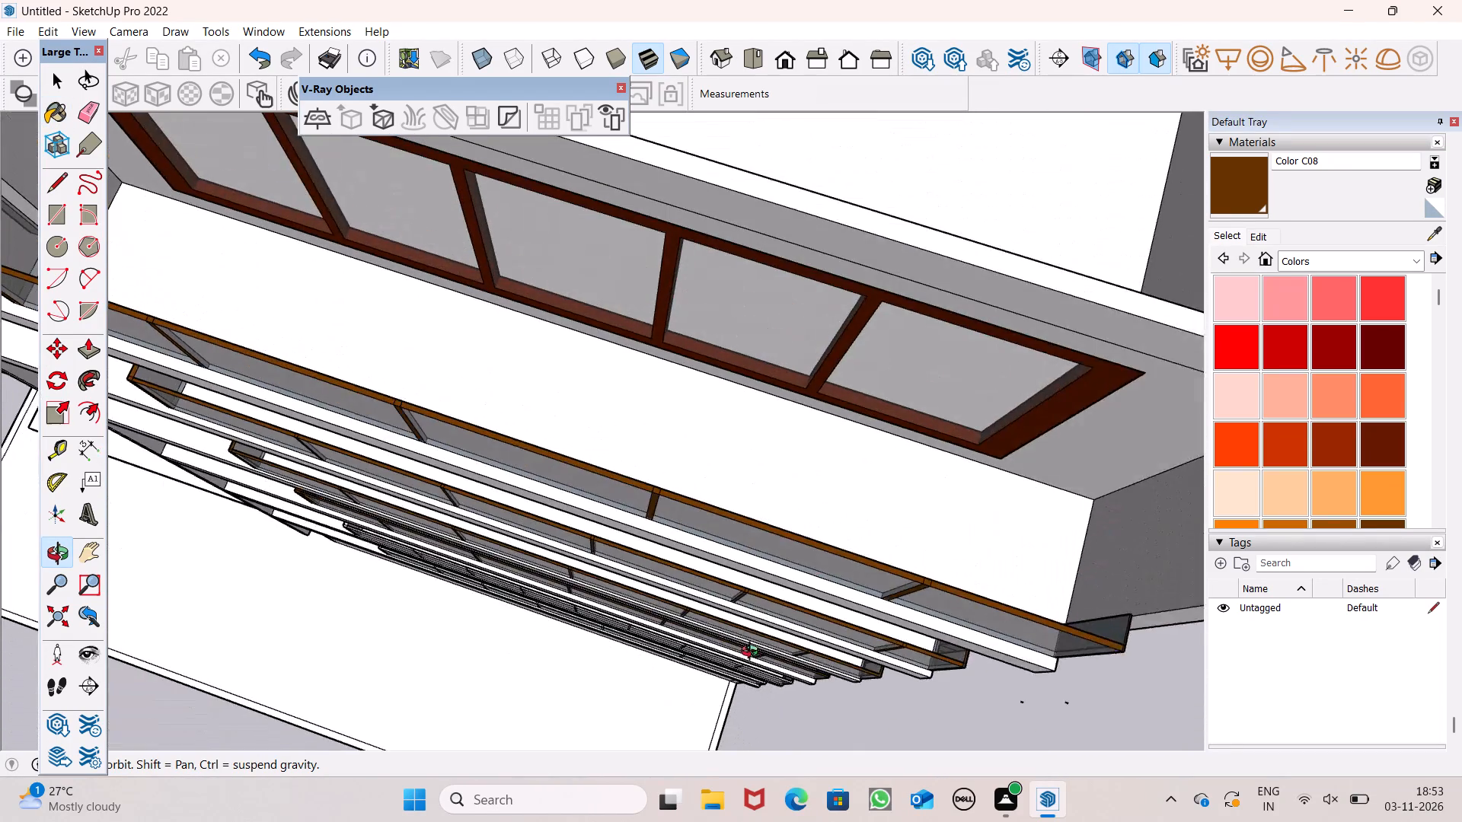
{"action": "middle_click_drag", "start_coordinate": [753, 653], "coordinate": [749, 654]}
{"action": "scroll", "coordinate": [776, 488], "scroll_direction": "up", "scroll_amount": 8}
{"action": "middle_click_drag", "start_coordinate": [819, 530], "coordinate": [395, 451]}
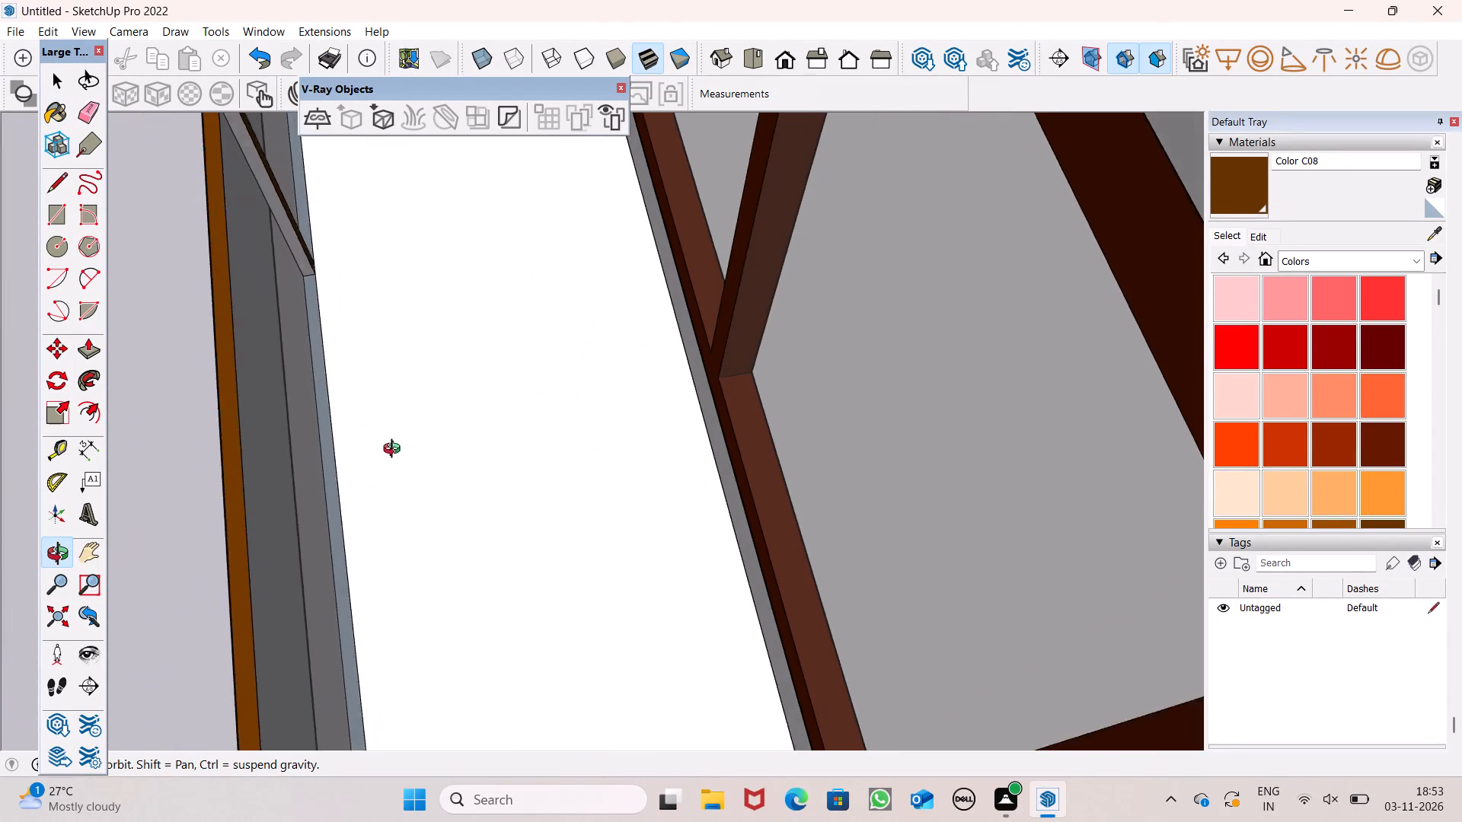
{"action": "middle_click_drag", "start_coordinate": [395, 451], "coordinate": [592, 531]}
{"action": "scroll", "coordinate": [560, 467], "scroll_direction": "down", "scroll_amount": 3}
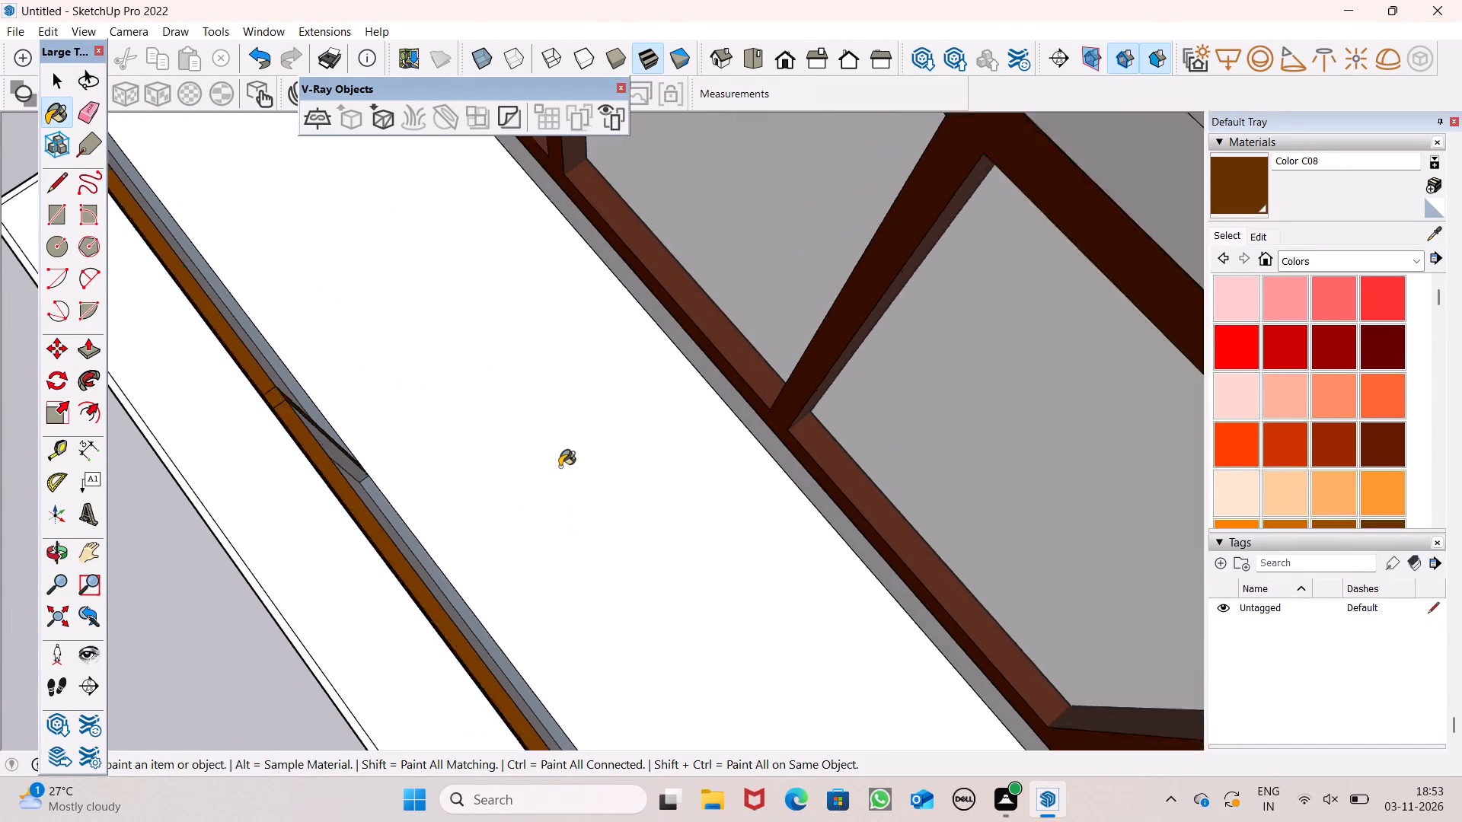
{"action": "scroll", "coordinate": [560, 467], "scroll_direction": "down", "scroll_amount": 9}
{"action": "middle_click_drag", "start_coordinate": [568, 487], "coordinate": [959, 164]}
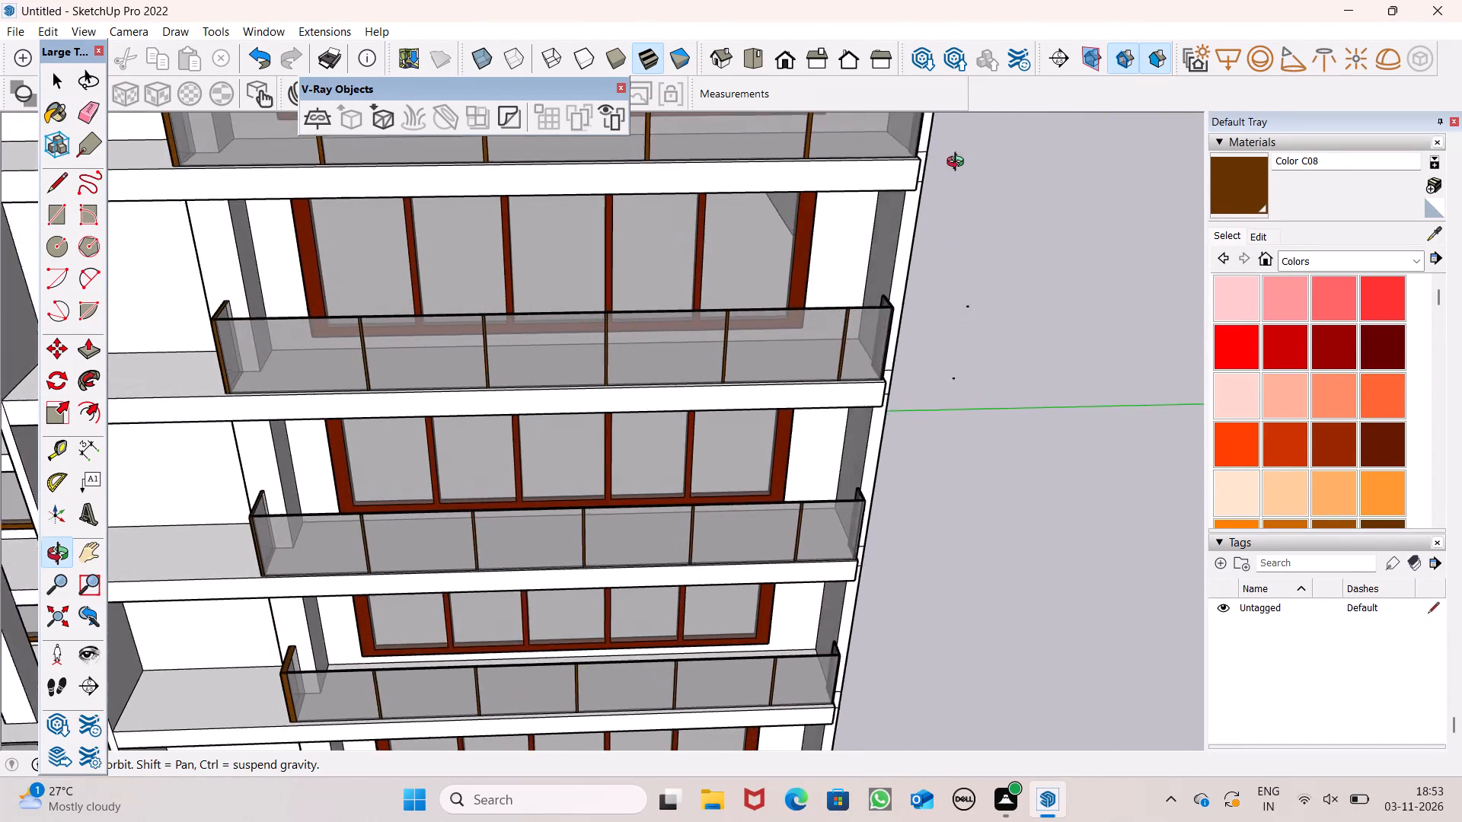
{"action": "middle_click_drag", "start_coordinate": [959, 164], "coordinate": [1009, 92]}
{"action": "scroll", "coordinate": [1009, 92], "scroll_direction": "up", "scroll_amount": 1}
{"action": "scroll", "coordinate": [978, 247], "scroll_direction": "down", "scroll_amount": 5}
{"action": "middle_click_drag", "start_coordinate": [937, 371], "coordinate": [899, 283]}
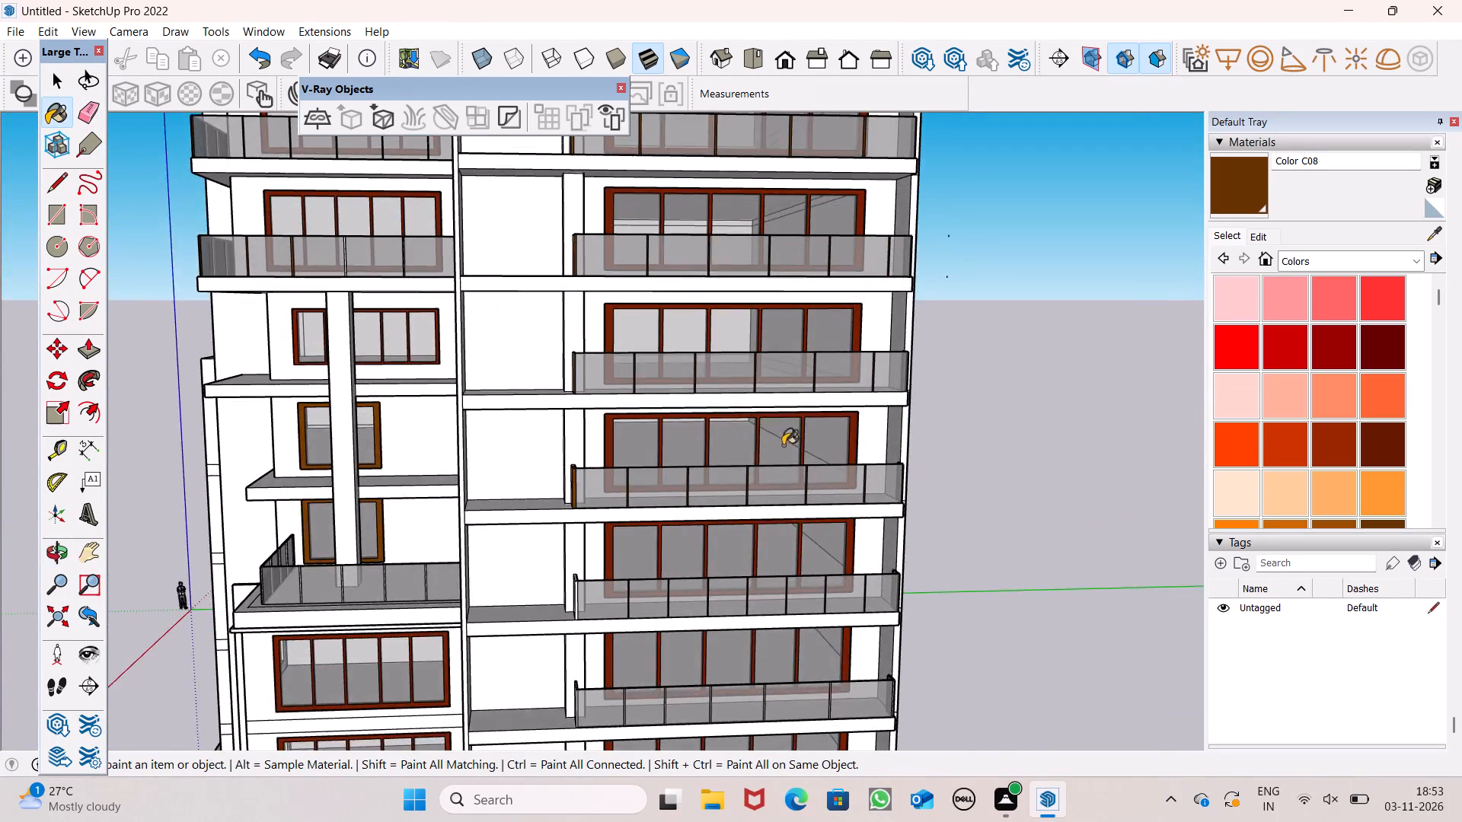
{"action": "scroll", "coordinate": [780, 450], "scroll_direction": "up", "scroll_amount": 6}
{"action": "scroll", "coordinate": [774, 417], "scroll_direction": "down", "scroll_amount": 6}
Paint both outer faces of the corner post on the next unpainted balcony railing brown Color C08.
{"action": "middle_click_drag", "start_coordinate": [705, 453], "coordinate": [1149, 397]}
{"action": "scroll", "coordinate": [803, 657], "scroll_direction": "up", "scroll_amount": 7}
{"action": "scroll", "coordinate": [672, 448], "scroll_direction": "up", "scroll_amount": 7}
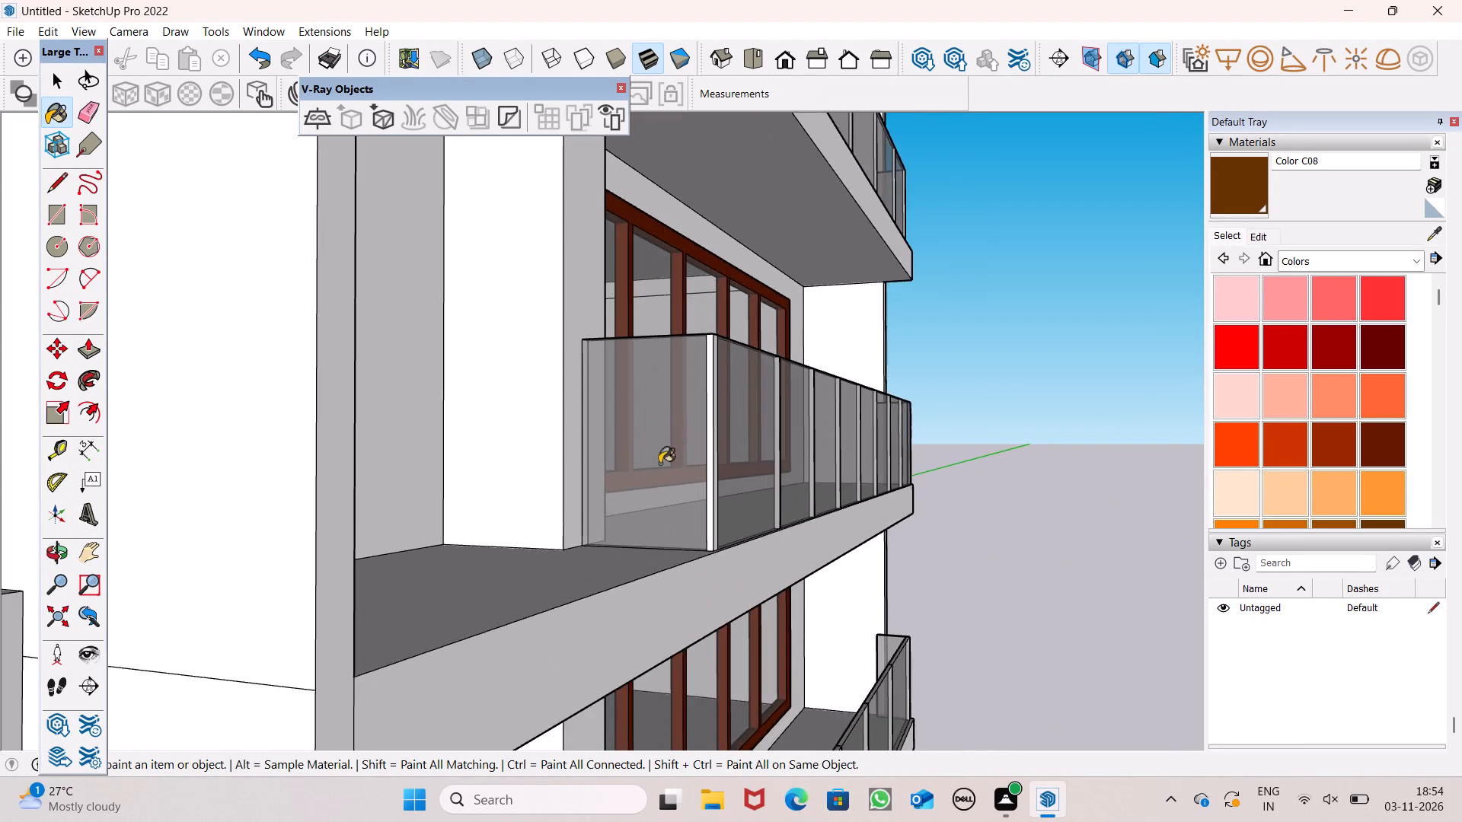
{"action": "scroll", "coordinate": [662, 464], "scroll_direction": "up", "scroll_amount": 7}
{"action": "left_click_drag", "start_coordinate": [709, 467], "coordinate": [717, 464]}
{"action": "left_click", "coordinate": [723, 458]}
{"action": "middle_click_drag", "start_coordinate": [724, 457], "coordinate": [720, 469]}
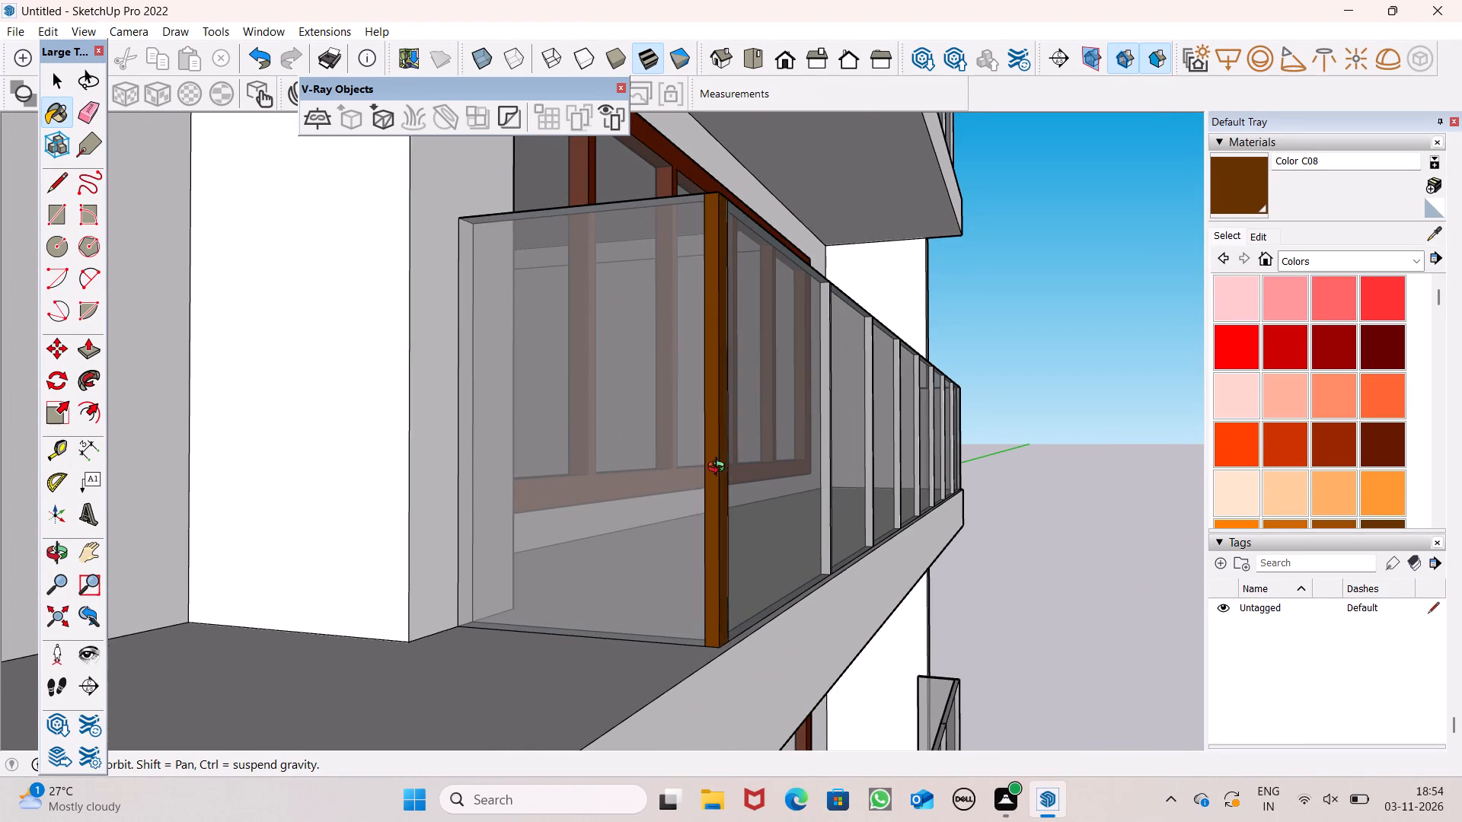
Paint that corner post's cap, the short side top rail and the first front top-rail segment brown Color C08.
{"action": "middle_click_drag", "start_coordinate": [720, 469], "coordinate": [437, 671]}
{"action": "scroll", "coordinate": [438, 671], "scroll_direction": "up", "scroll_amount": 6}
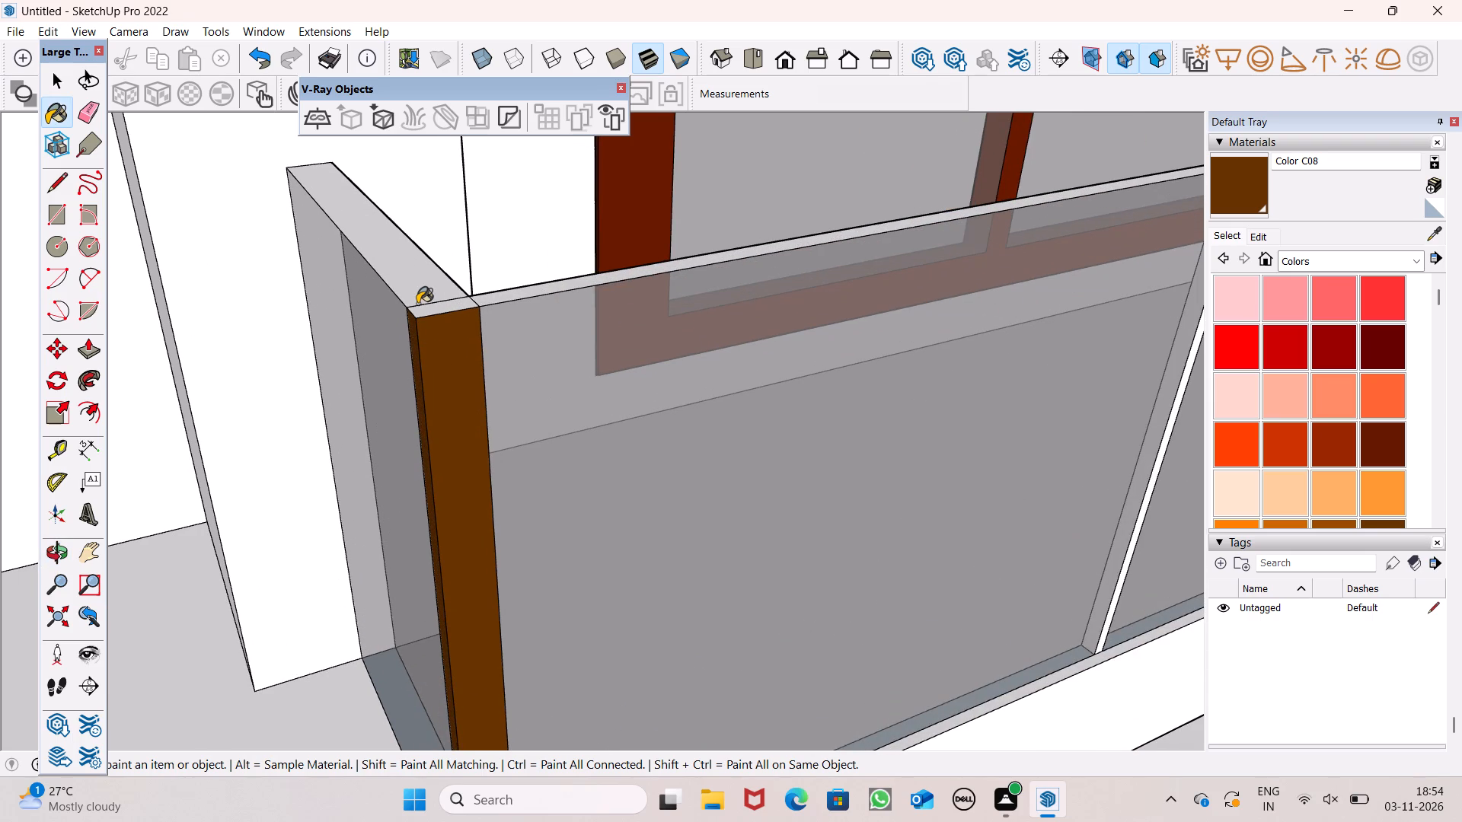
{"action": "left_click", "coordinate": [417, 304]}
{"action": "left_click", "coordinate": [433, 308]}
{"action": "left_click", "coordinate": [493, 291]}
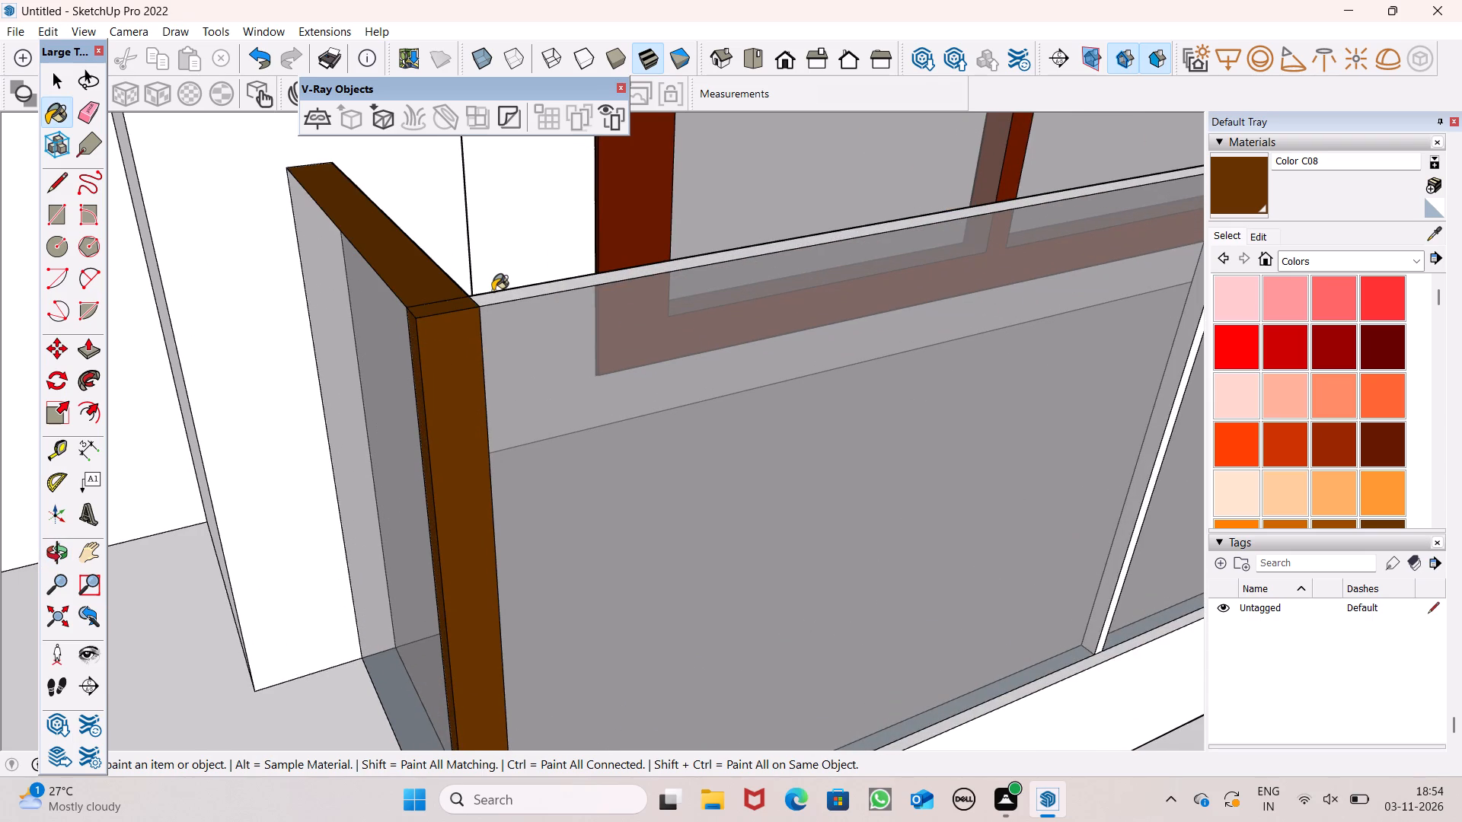
{"action": "key", "text": "ctrl+z"}
{"action": "middle_click_drag", "start_coordinate": [509, 311], "coordinate": [509, 323], "text": "ctrl"}
{"action": "left_click", "coordinate": [500, 315]}
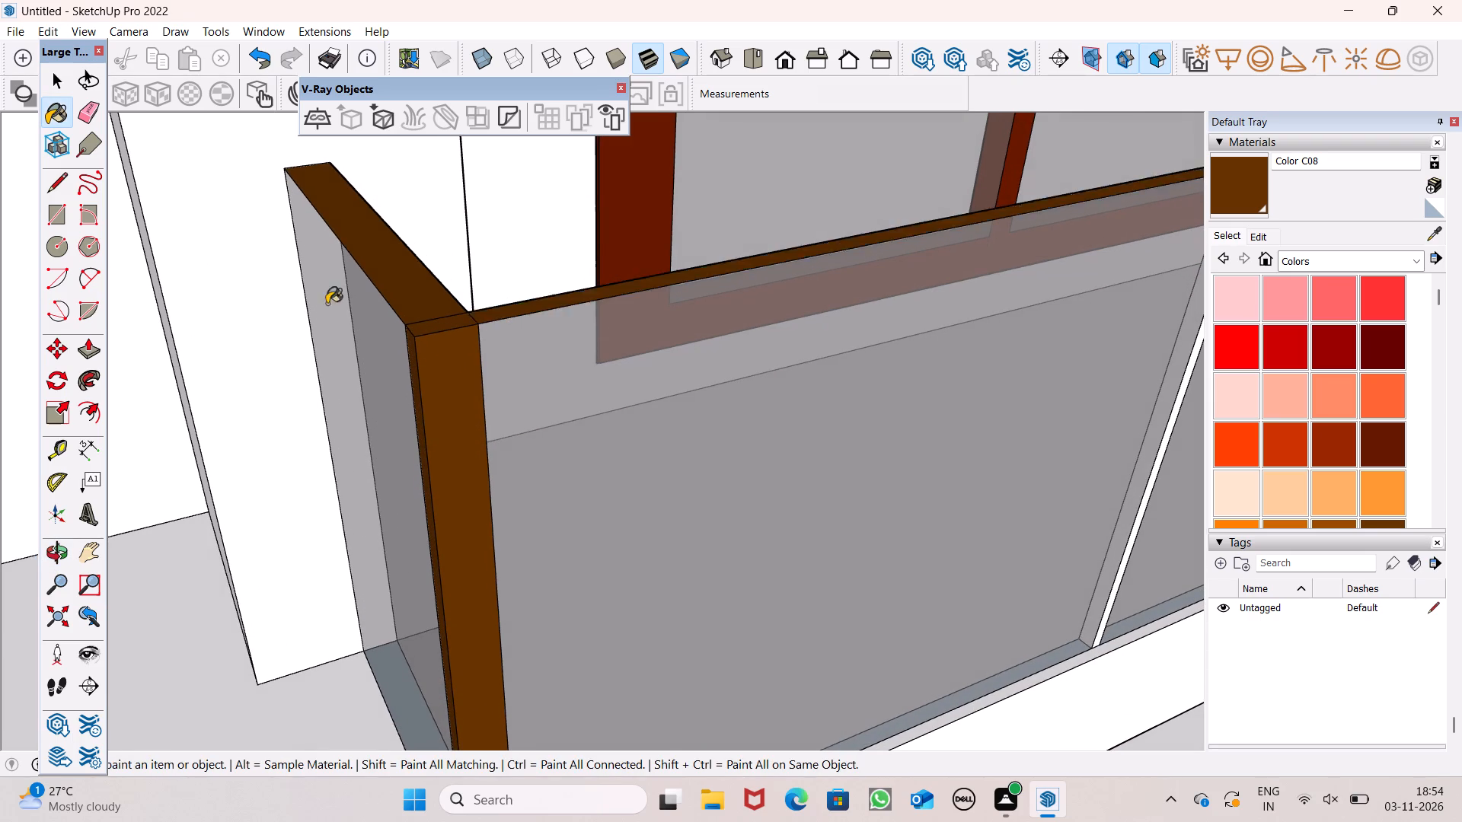
Paint the first intermediate post's front face and cap, plus the following top-rail segment, brown Color C08.
{"action": "scroll", "coordinate": [310, 324], "scroll_direction": "down", "scroll_amount": 13}
{"action": "middle_click_drag", "start_coordinate": [462, 333], "coordinate": [314, 512]}
{"action": "scroll", "coordinate": [396, 444], "scroll_direction": "up", "scroll_amount": 5}
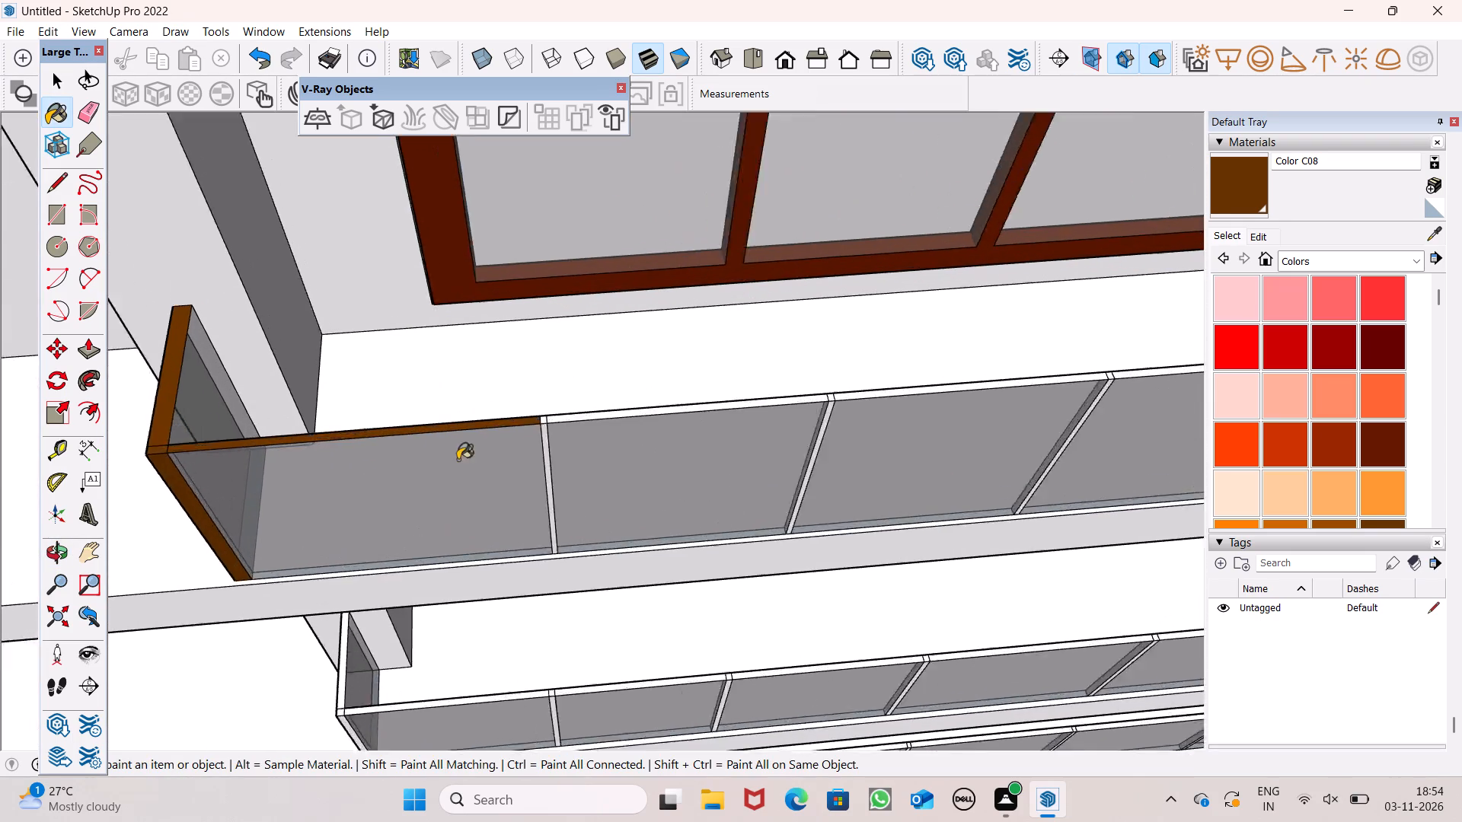
{"action": "scroll", "coordinate": [458, 460], "scroll_direction": "up", "scroll_amount": 3}
{"action": "scroll", "coordinate": [609, 415], "scroll_direction": "up", "scroll_amount": 9}
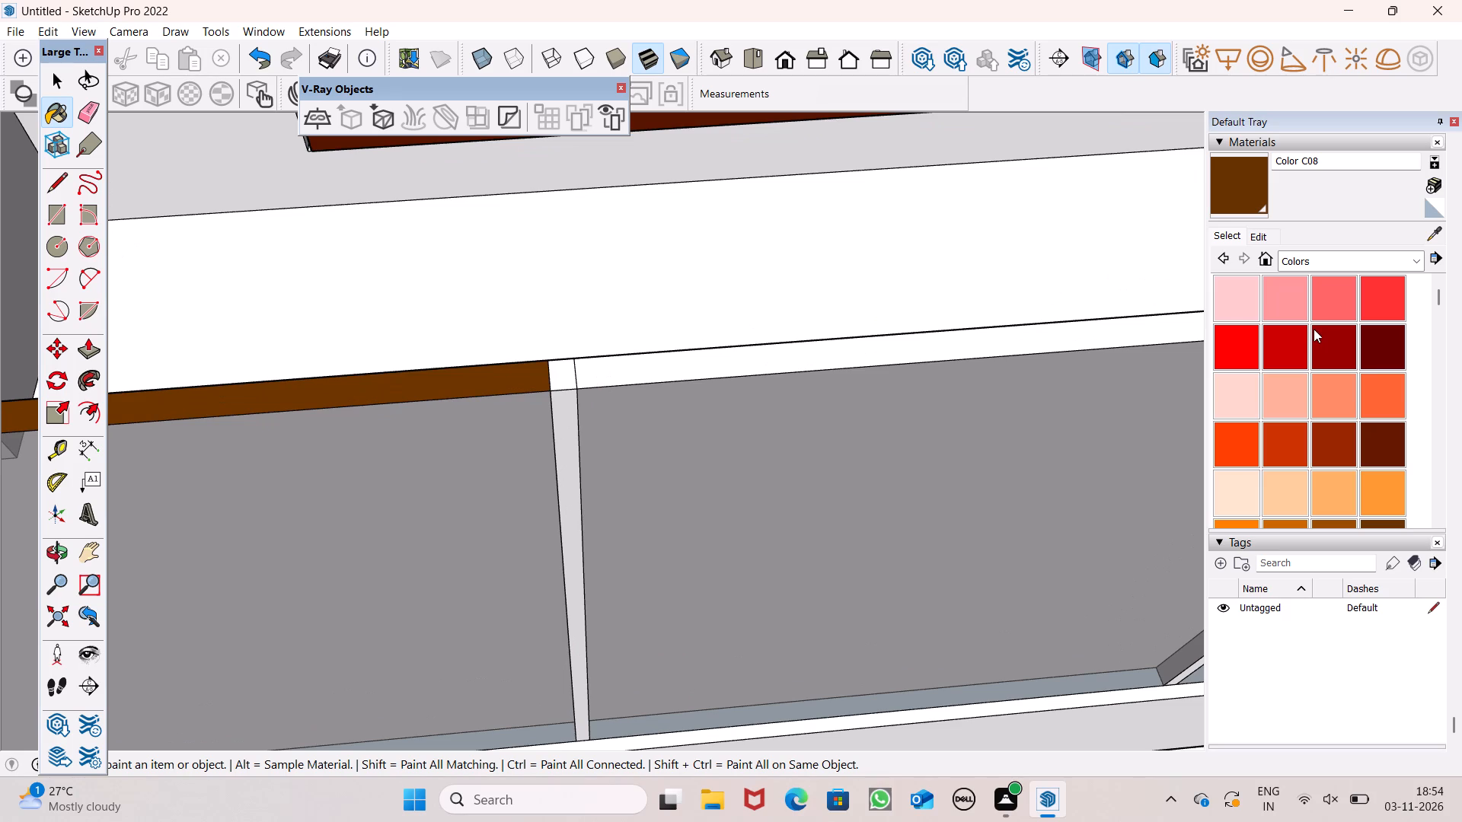
{"action": "scroll", "coordinate": [614, 396], "scroll_direction": "up", "scroll_amount": 6}
{"action": "left_click", "coordinate": [535, 380]}
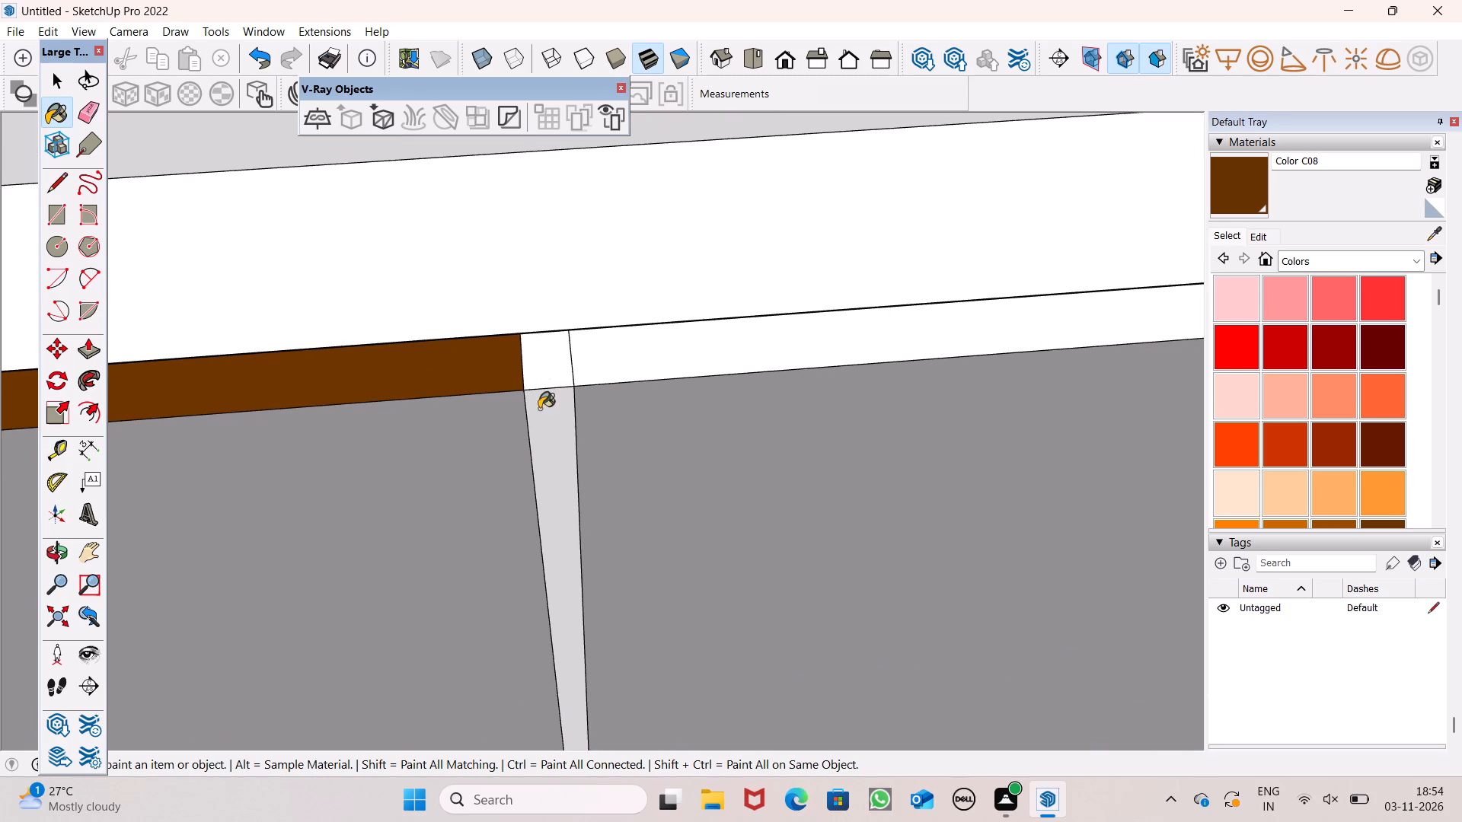
{"action": "left_click", "coordinate": [539, 409]}
{"action": "left_click", "coordinate": [627, 342]}
Examine this balcony's railing and the neighbouring balconies from several angles for surfaces still unpainted.
{"action": "scroll", "coordinate": [175, 497], "scroll_direction": "down", "scroll_amount": 14}
{"action": "scroll", "coordinate": [387, 463], "scroll_direction": "down", "scroll_amount": 5}
{"action": "middle_click_drag", "start_coordinate": [577, 473], "coordinate": [504, 267]}
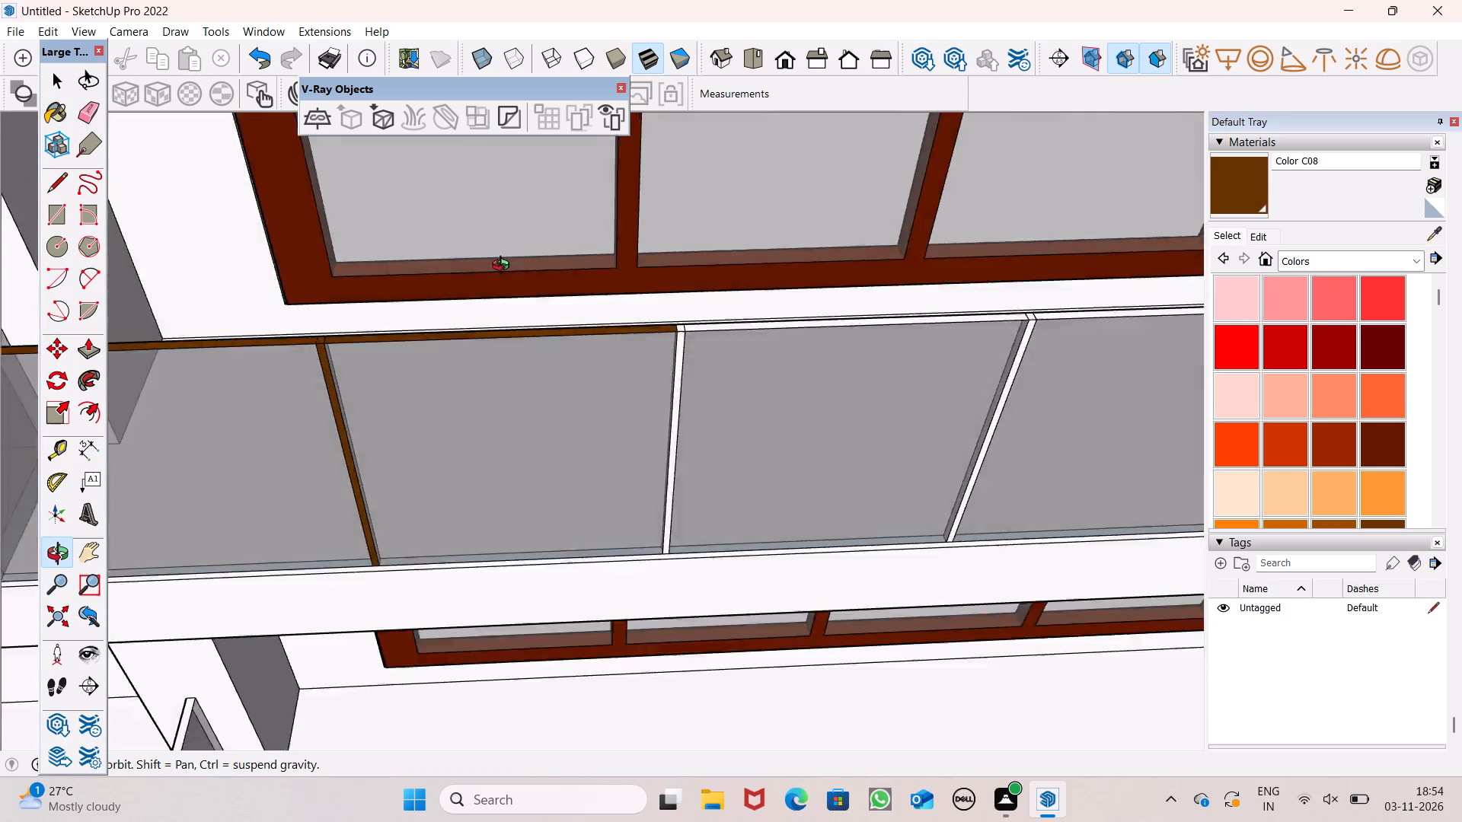
{"action": "middle_click_drag", "start_coordinate": [504, 267], "coordinate": [474, 181]}
{"action": "scroll", "coordinate": [474, 181], "scroll_direction": "up", "scroll_amount": 1}
{"action": "scroll", "coordinate": [525, 323], "scroll_direction": "up", "scroll_amount": 1}
{"action": "scroll", "coordinate": [525, 377], "scroll_direction": "down", "scroll_amount": 7}
{"action": "scroll", "coordinate": [371, 259], "scroll_direction": "up", "scroll_amount": 5}
{"action": "scroll", "coordinate": [460, 278], "scroll_direction": "up", "scroll_amount": 4}
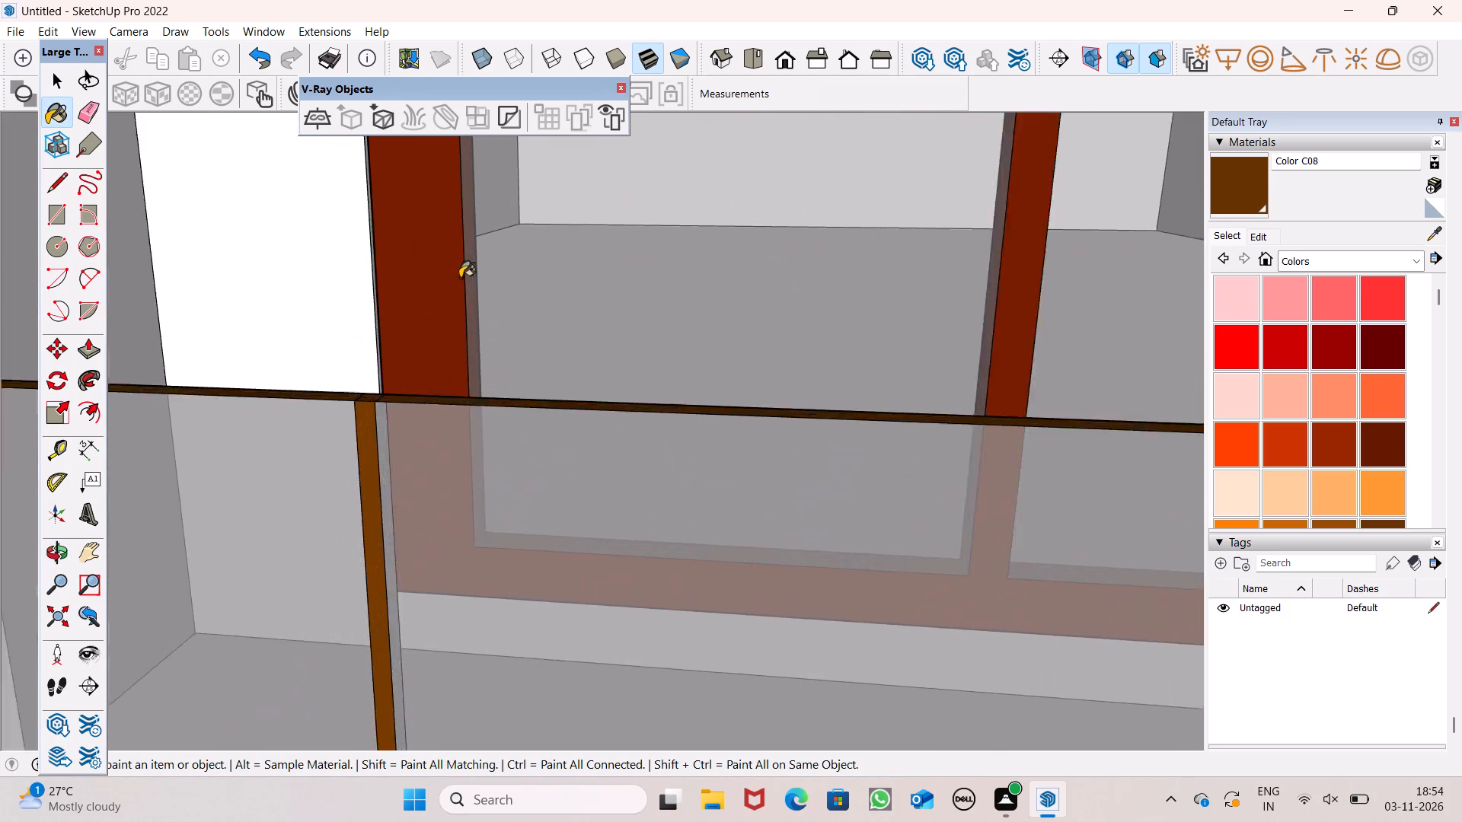
{"action": "scroll", "coordinate": [460, 278], "scroll_direction": "up", "scroll_amount": 4}
{"action": "left_click", "coordinate": [425, 292]}
{"action": "left_click", "coordinate": [425, 295]}
{"action": "scroll", "coordinate": [487, 405], "scroll_direction": "down", "scroll_amount": 7}
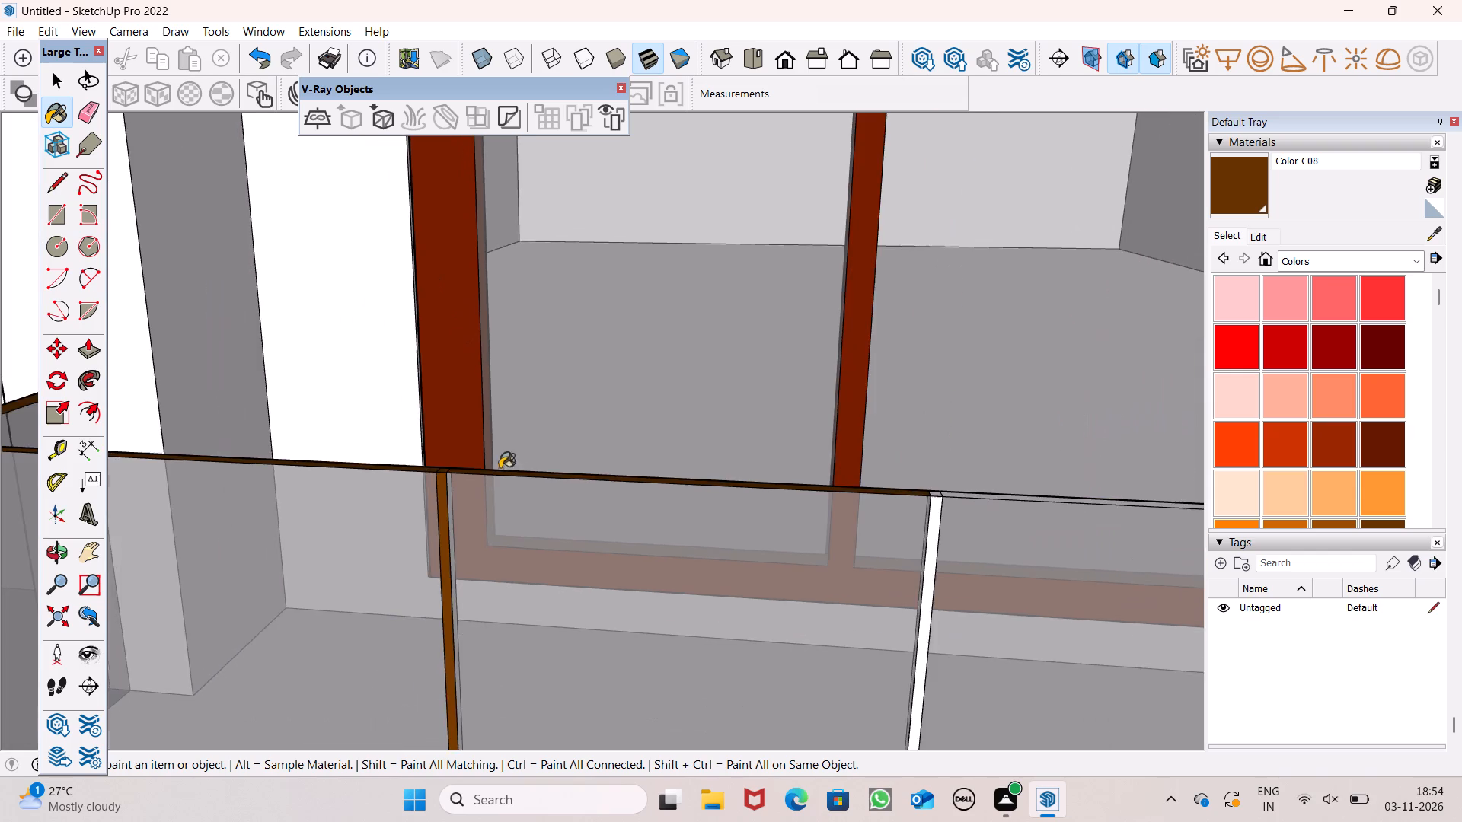
{"action": "scroll", "coordinate": [756, 413], "scroll_direction": "down", "scroll_amount": 7}
{"action": "middle_click_drag", "start_coordinate": [1132, 393], "coordinate": [779, 393]}
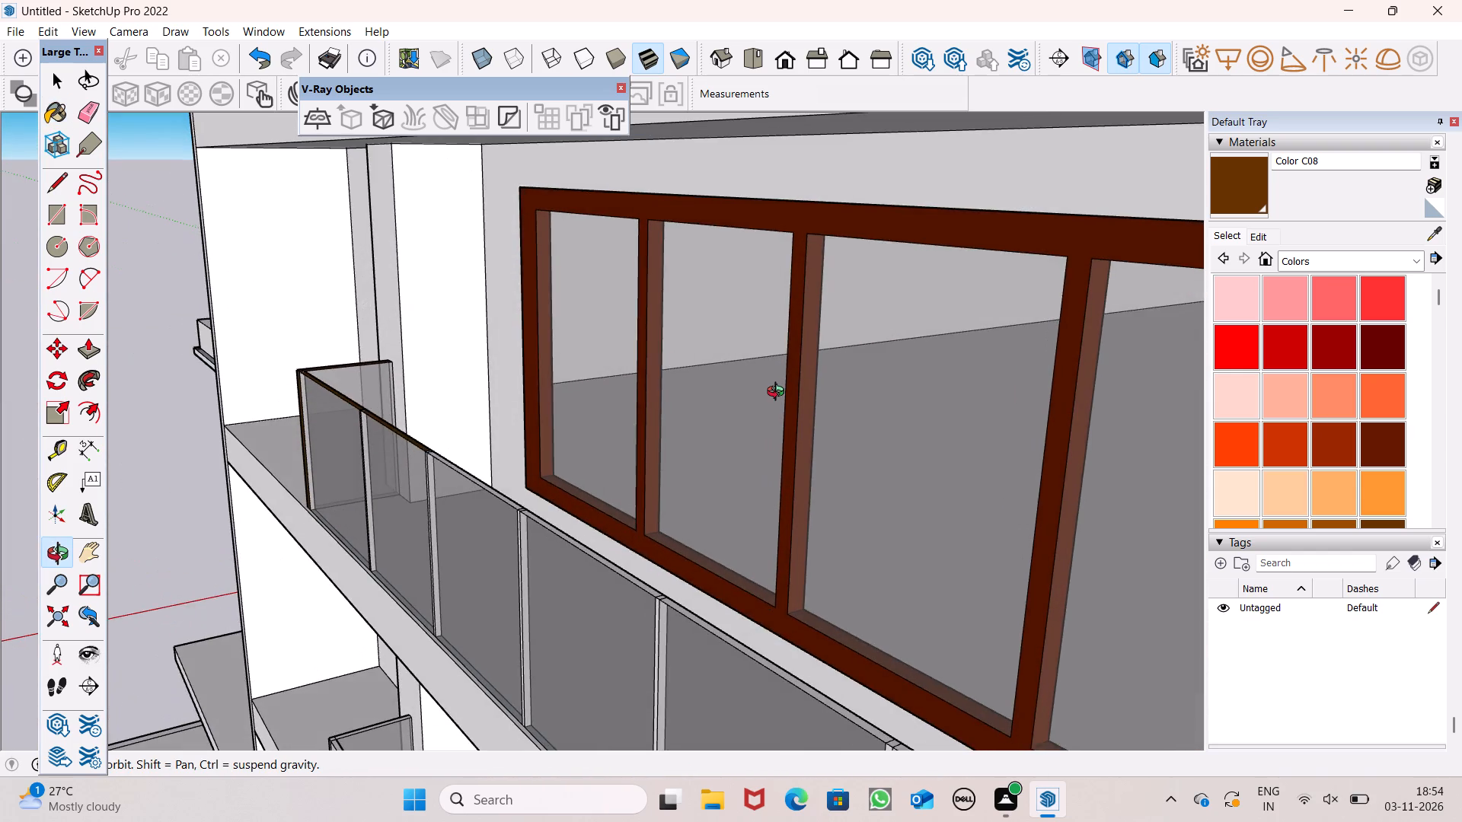
{"action": "middle_click_drag", "start_coordinate": [779, 393], "coordinate": [965, 362]}
{"action": "scroll", "coordinate": [965, 362], "scroll_direction": "up", "scroll_amount": 1}
{"action": "scroll", "coordinate": [733, 361], "scroll_direction": "down", "scroll_amount": 4}
{"action": "scroll", "coordinate": [608, 347], "scroll_direction": "down", "scroll_amount": 6}
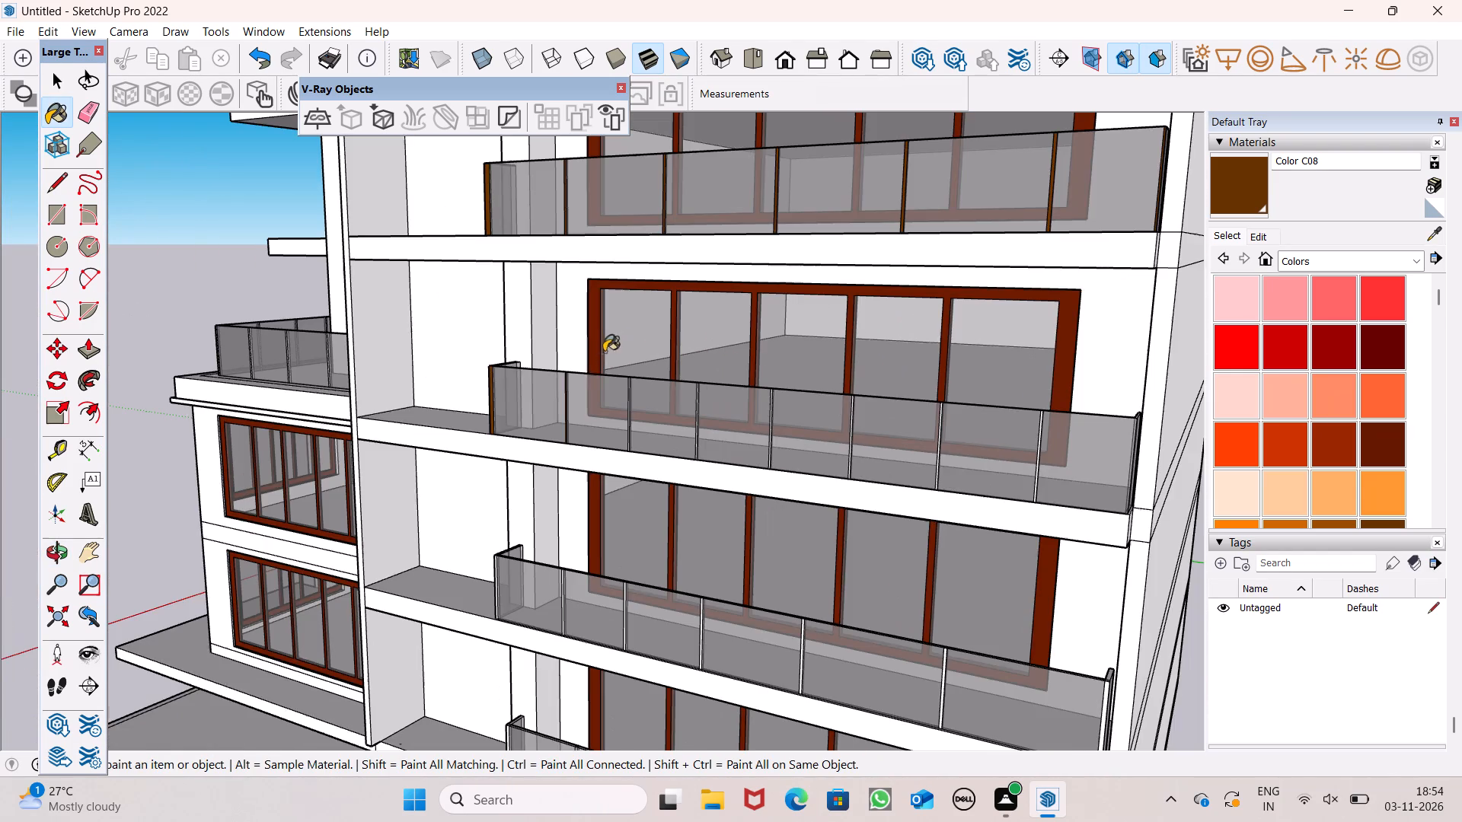
{"action": "middle_click_drag", "start_coordinate": [1113, 628], "coordinate": [920, 490]}
{"action": "scroll", "coordinate": [784, 446], "scroll_direction": "up", "scroll_amount": 7}
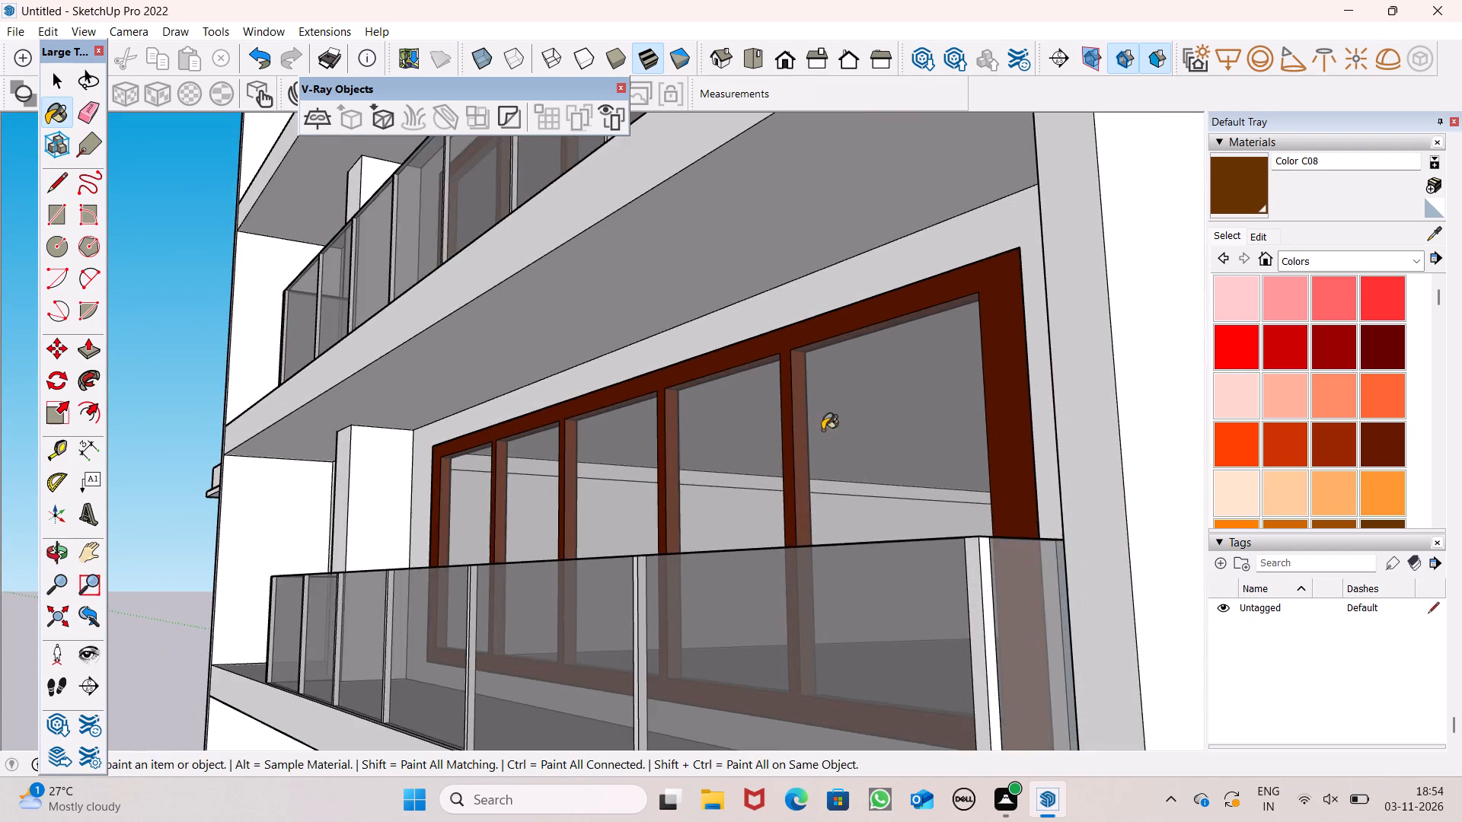
{"action": "scroll", "coordinate": [825, 442], "scroll_direction": "up", "scroll_amount": 9}
{"action": "scroll", "coordinate": [765, 425], "scroll_direction": "down", "scroll_amount": 6}
{"action": "middle_click_drag", "start_coordinate": [796, 452], "coordinate": [1310, 572]}
{"action": "scroll", "coordinate": [844, 522], "scroll_direction": "down", "scroll_amount": 7}
{"action": "scroll", "coordinate": [704, 487], "scroll_direction": "down", "scroll_amount": 5}
Paint the second intermediate post's cap and front face, plus the following front top-rail segment, brown Color C08.
{"action": "middle_click_drag", "start_coordinate": [658, 412], "coordinate": [566, 575]}
{"action": "scroll", "coordinate": [566, 492], "scroll_direction": "up", "scroll_amount": 7}
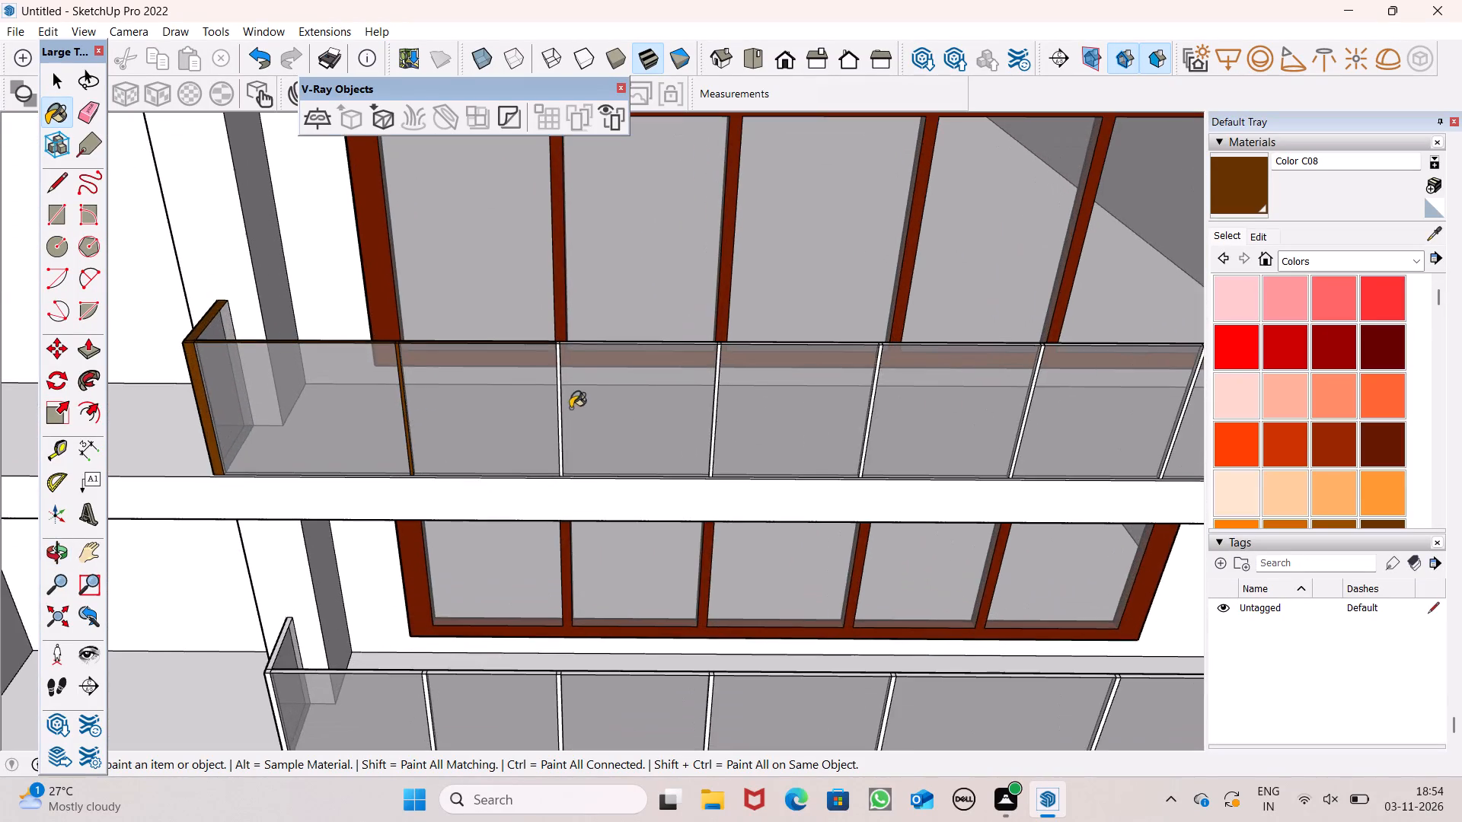
{"action": "scroll", "coordinate": [576, 357], "scroll_direction": "up", "scroll_amount": 9}
{"action": "middle_click_drag", "start_coordinate": [560, 381], "coordinate": [570, 487]}
{"action": "scroll", "coordinate": [528, 423], "scroll_direction": "up", "scroll_amount": 7}
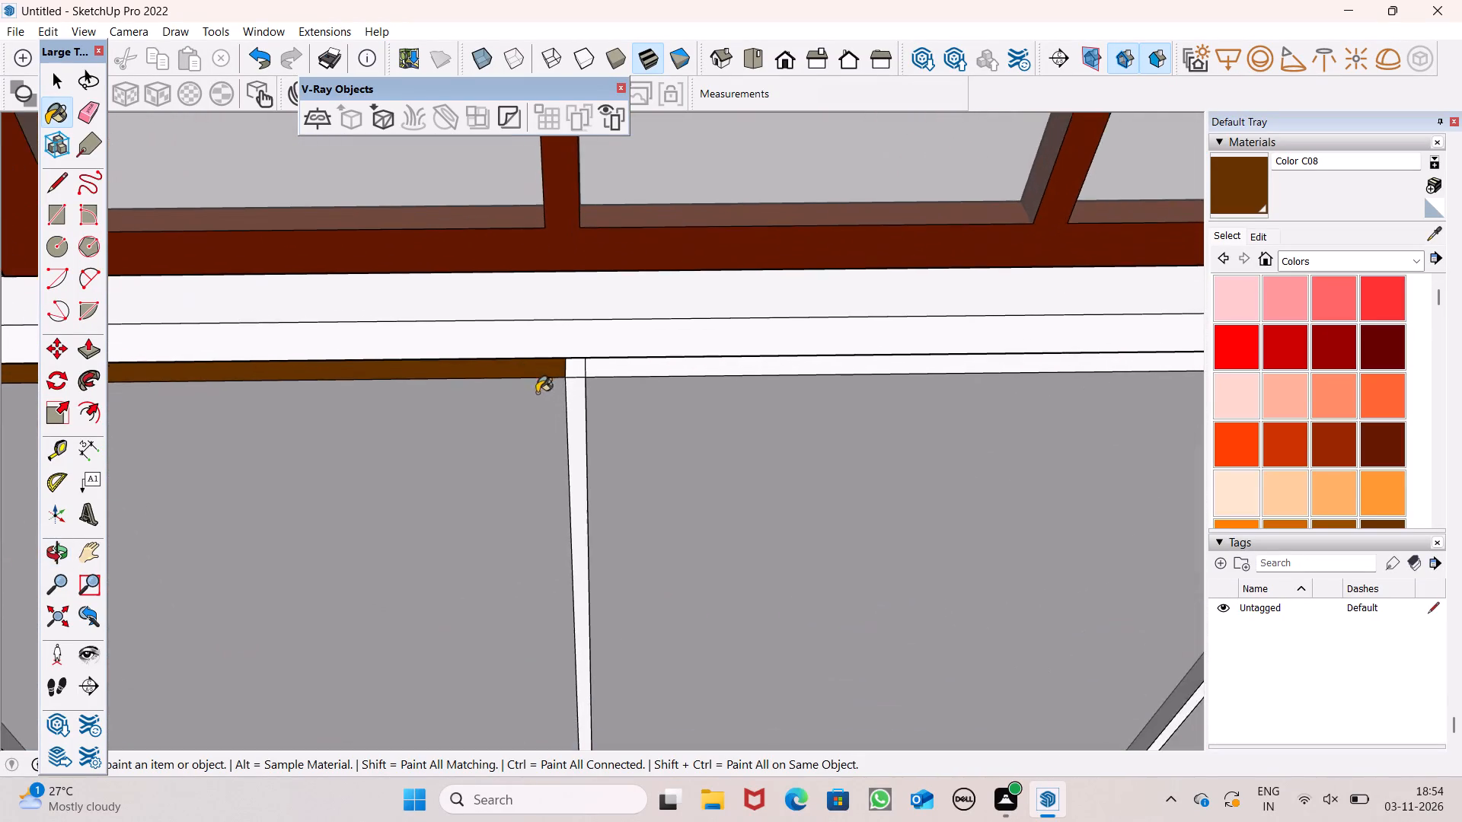
{"action": "scroll", "coordinate": [595, 371], "scroll_direction": "up", "scroll_amount": 8}
{"action": "left_click", "coordinate": [544, 367]}
{"action": "left_click_drag", "start_coordinate": [592, 362], "coordinate": [583, 371]}
{"action": "left_click_drag", "start_coordinate": [567, 385], "coordinate": [566, 388]}
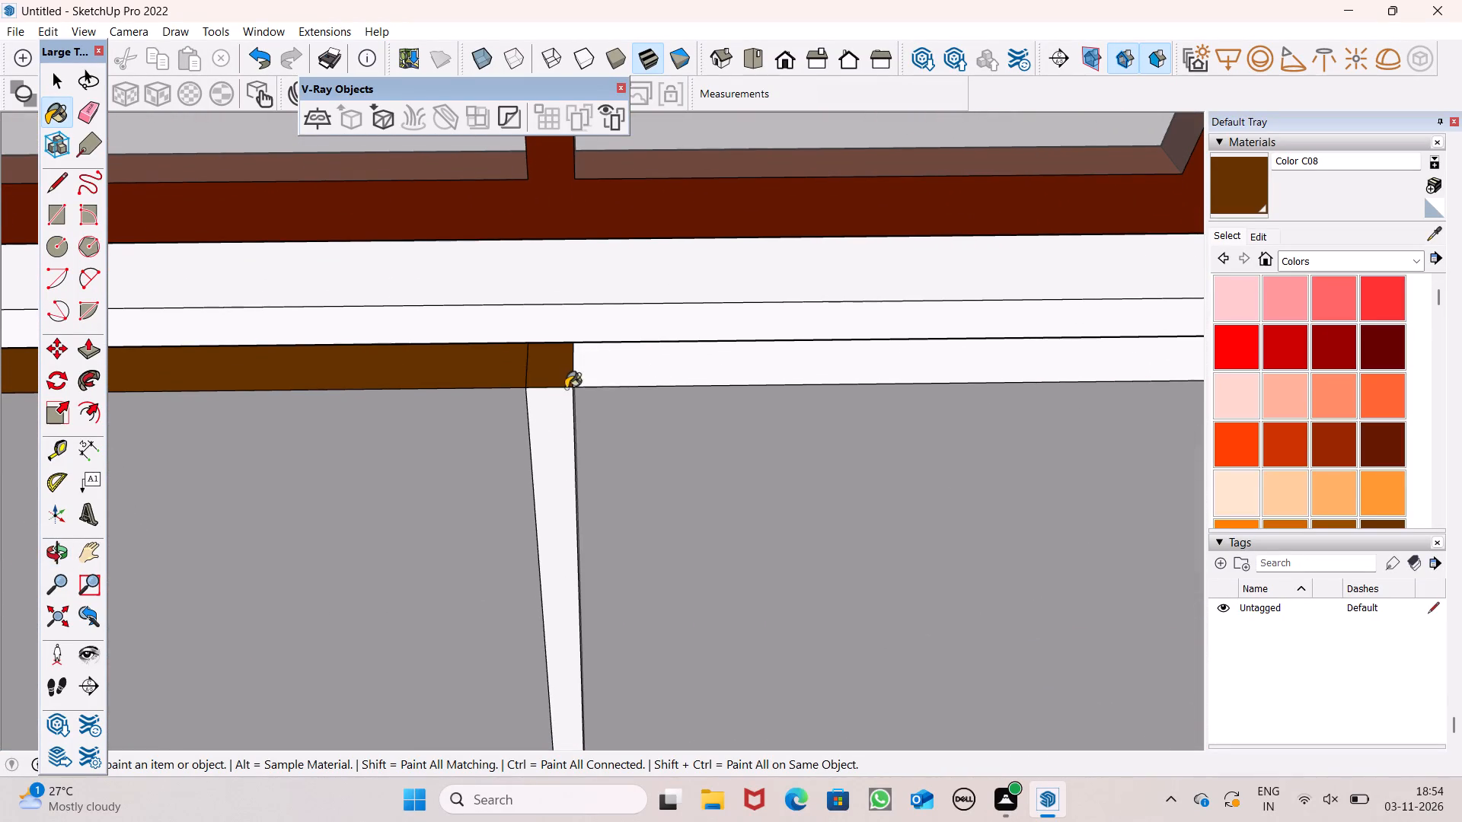
{"action": "left_click_drag", "start_coordinate": [566, 388], "coordinate": [558, 393]}
Paint the third intermediate post's cap and front face, plus the top-rail segment after it, brown Color C08.
{"action": "scroll", "coordinate": [414, 390], "scroll_direction": "down", "scroll_amount": 7}
{"action": "scroll", "coordinate": [250, 394], "scroll_direction": "down", "scroll_amount": 7}
{"action": "scroll", "coordinate": [232, 408], "scroll_direction": "up", "scroll_amount": 1}
{"action": "scroll", "coordinate": [232, 408], "scroll_direction": "down", "scroll_amount": 3}
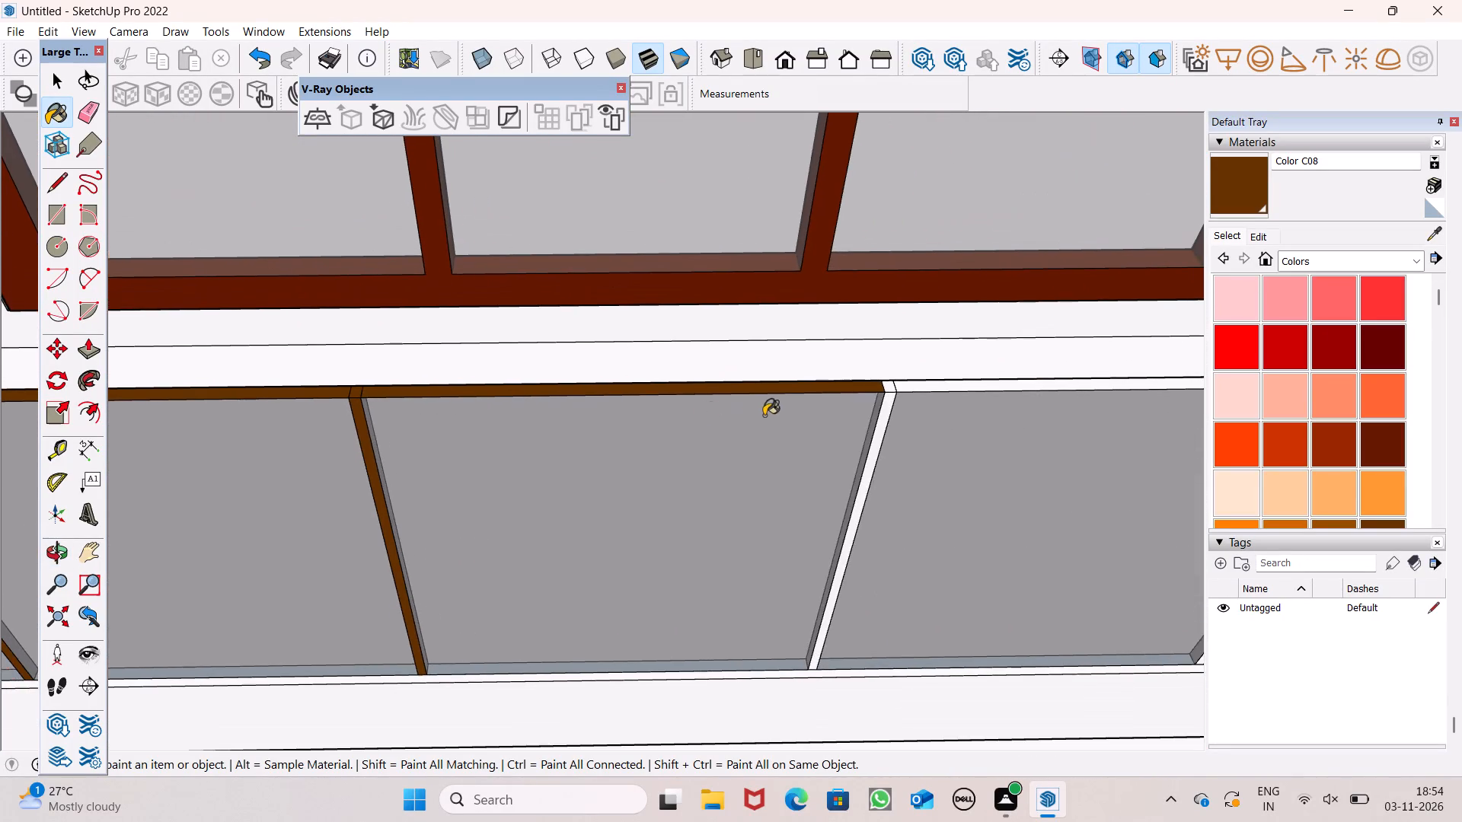
{"action": "scroll", "coordinate": [766, 415], "scroll_direction": "up", "scroll_amount": 6}
{"action": "scroll", "coordinate": [953, 367], "scroll_direction": "up", "scroll_amount": 7}
{"action": "left_click", "coordinate": [876, 364]}
{"action": "left_click", "coordinate": [830, 369]}
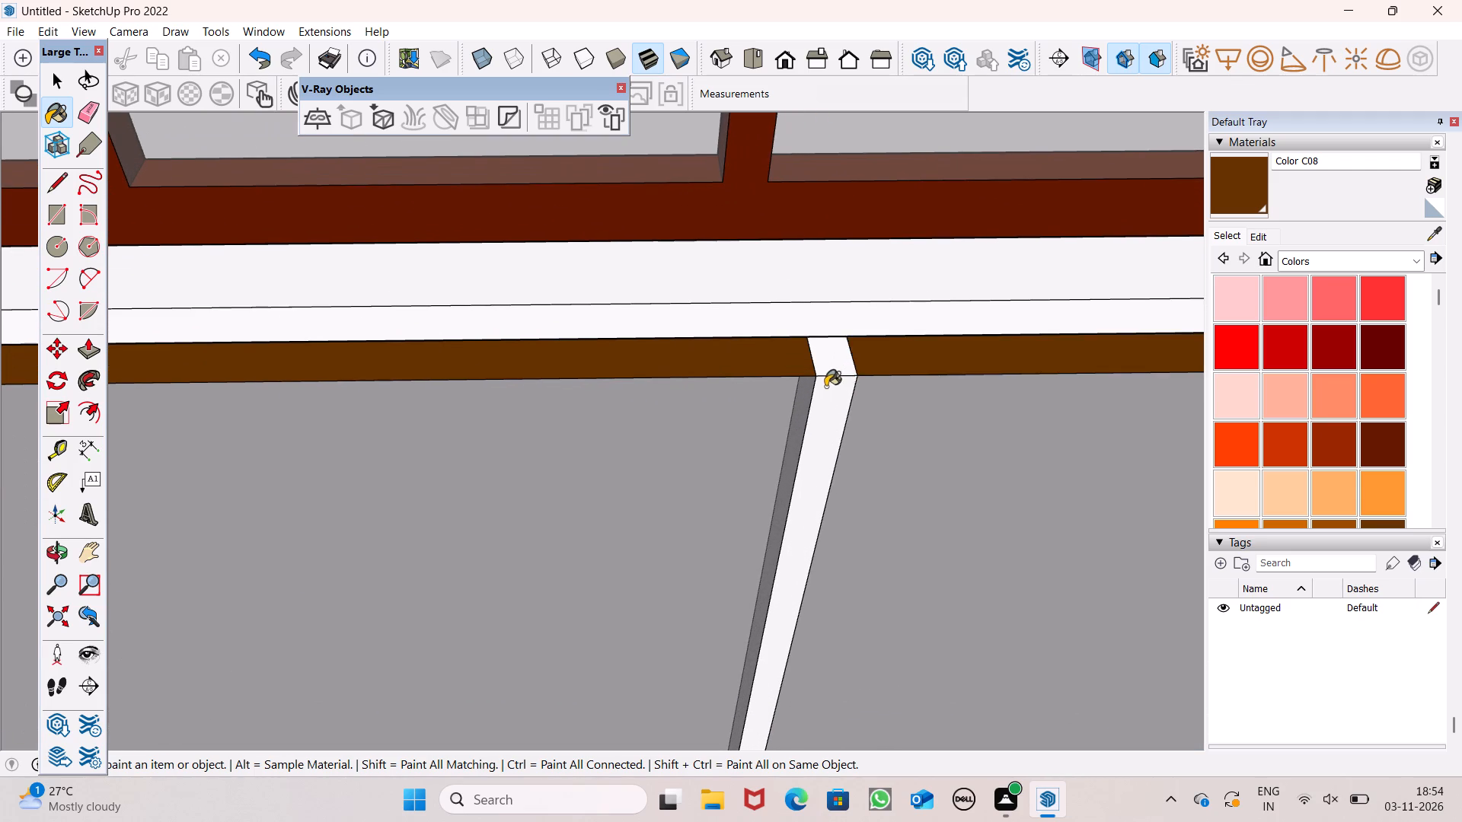
{"action": "left_click", "coordinate": [825, 387]}
Paint the fourth intermediate post's cap and front face, plus the next top-rail segment, brown Color C08.
{"action": "scroll", "coordinate": [646, 387], "scroll_direction": "down", "scroll_amount": 6}
{"action": "scroll", "coordinate": [467, 385], "scroll_direction": "down", "scroll_amount": 13}
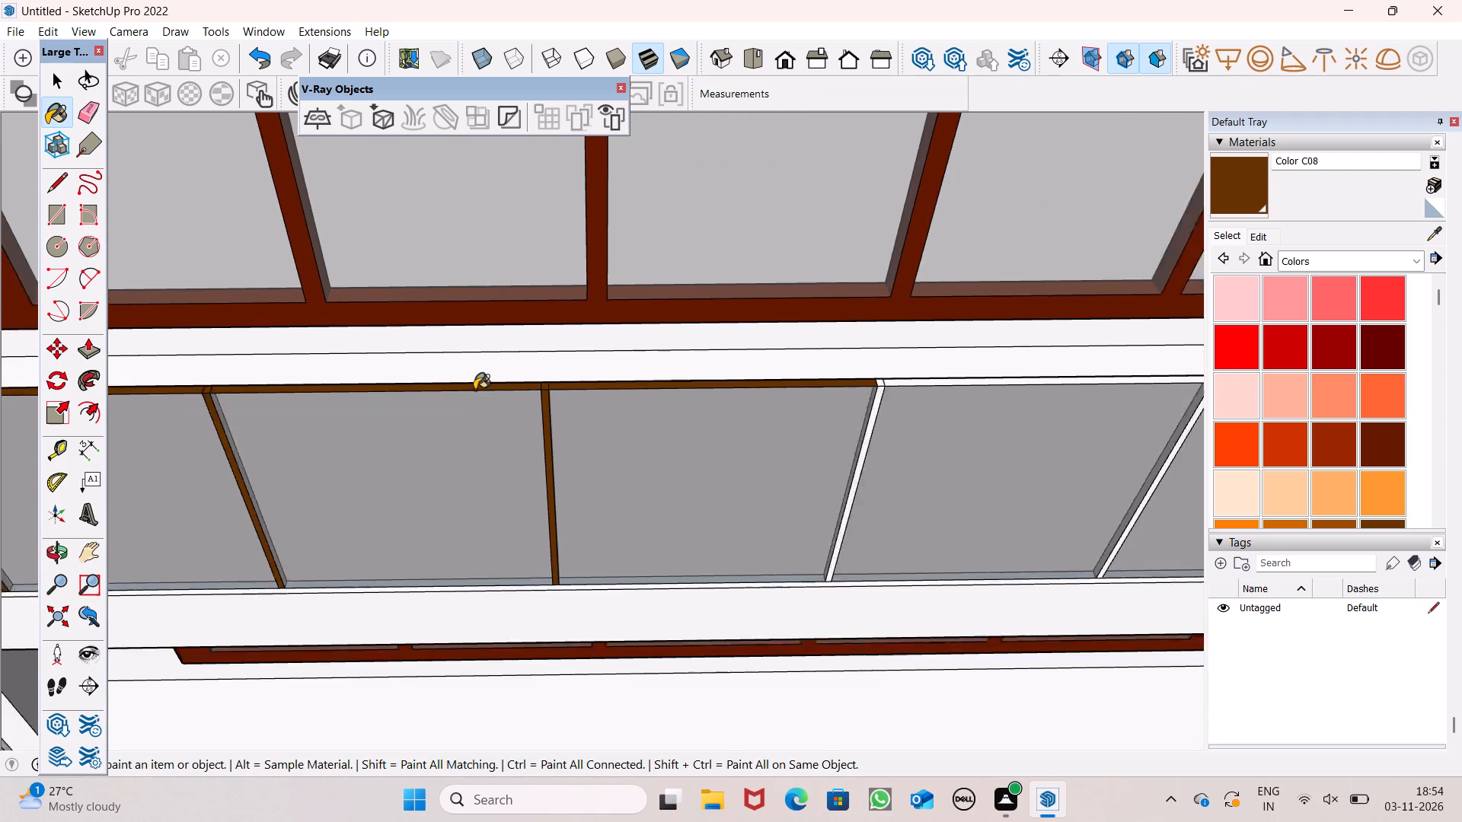
{"action": "scroll", "coordinate": [474, 390], "scroll_direction": "down", "scroll_amount": 5}
{"action": "scroll", "coordinate": [769, 357], "scroll_direction": "up", "scroll_amount": 7}
{"action": "scroll", "coordinate": [651, 408], "scroll_direction": "up", "scroll_amount": 7}
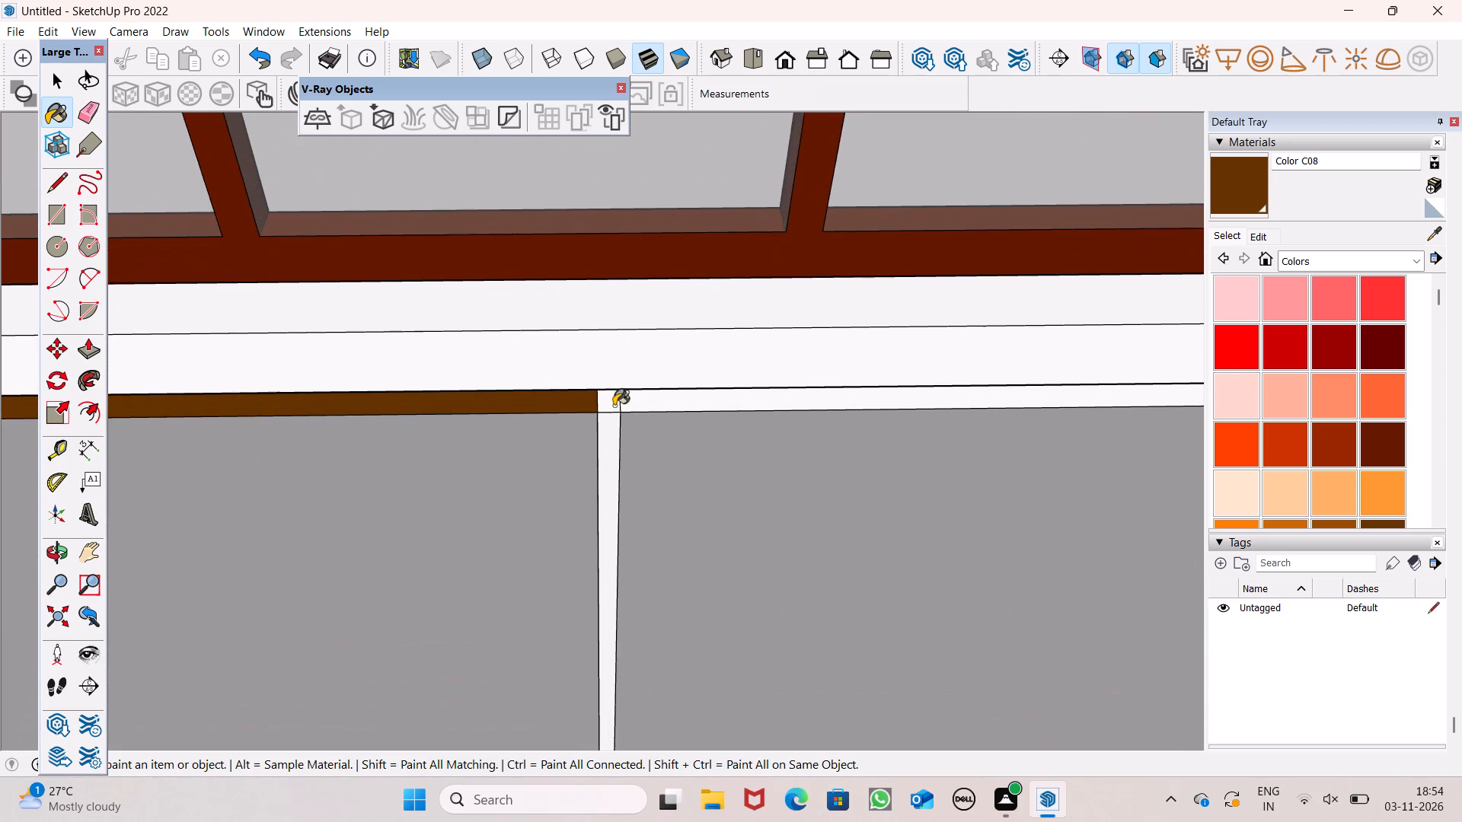
{"action": "scroll", "coordinate": [614, 405], "scroll_direction": "up", "scroll_amount": 6}
{"action": "left_click", "coordinate": [609, 403]}
{"action": "left_click_drag", "start_coordinate": [642, 407], "coordinate": [636, 416]}
{"action": "left_click", "coordinate": [610, 439]}
Paint the fifth intermediate post's cap and front face, plus the adjoining top-rail segment, brown Color C08.
{"action": "scroll", "coordinate": [505, 414], "scroll_direction": "down", "scroll_amount": 6}
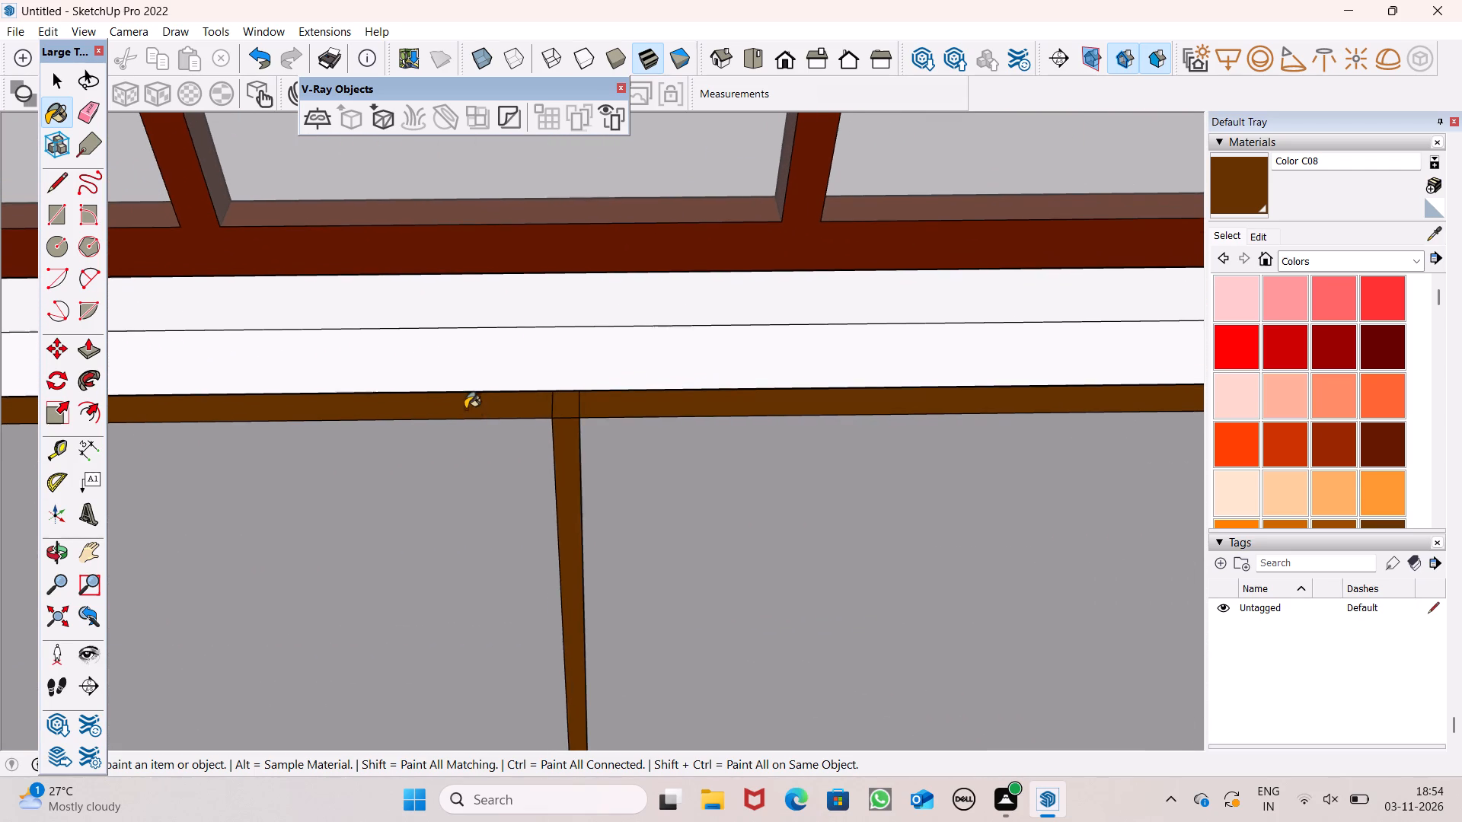
{"action": "scroll", "coordinate": [462, 413], "scroll_direction": "down", "scroll_amount": 5}
{"action": "scroll", "coordinate": [1128, 421], "scroll_direction": "down", "scroll_amount": 1}
{"action": "scroll", "coordinate": [627, 384], "scroll_direction": "down", "scroll_amount": 7}
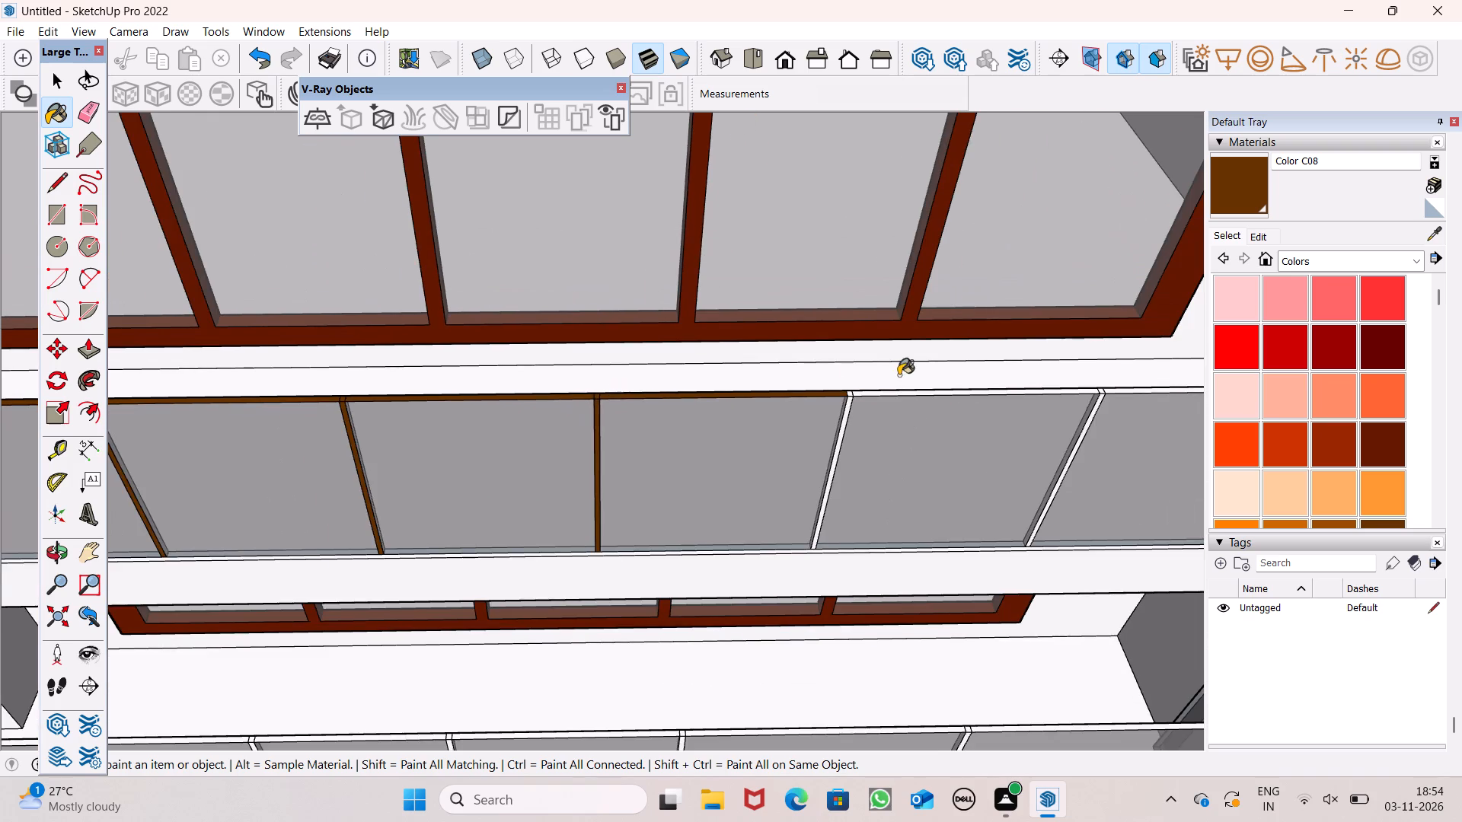
{"action": "scroll", "coordinate": [895, 377], "scroll_direction": "up", "scroll_amount": 6}
{"action": "scroll", "coordinate": [817, 396], "scroll_direction": "up", "scroll_amount": 13}
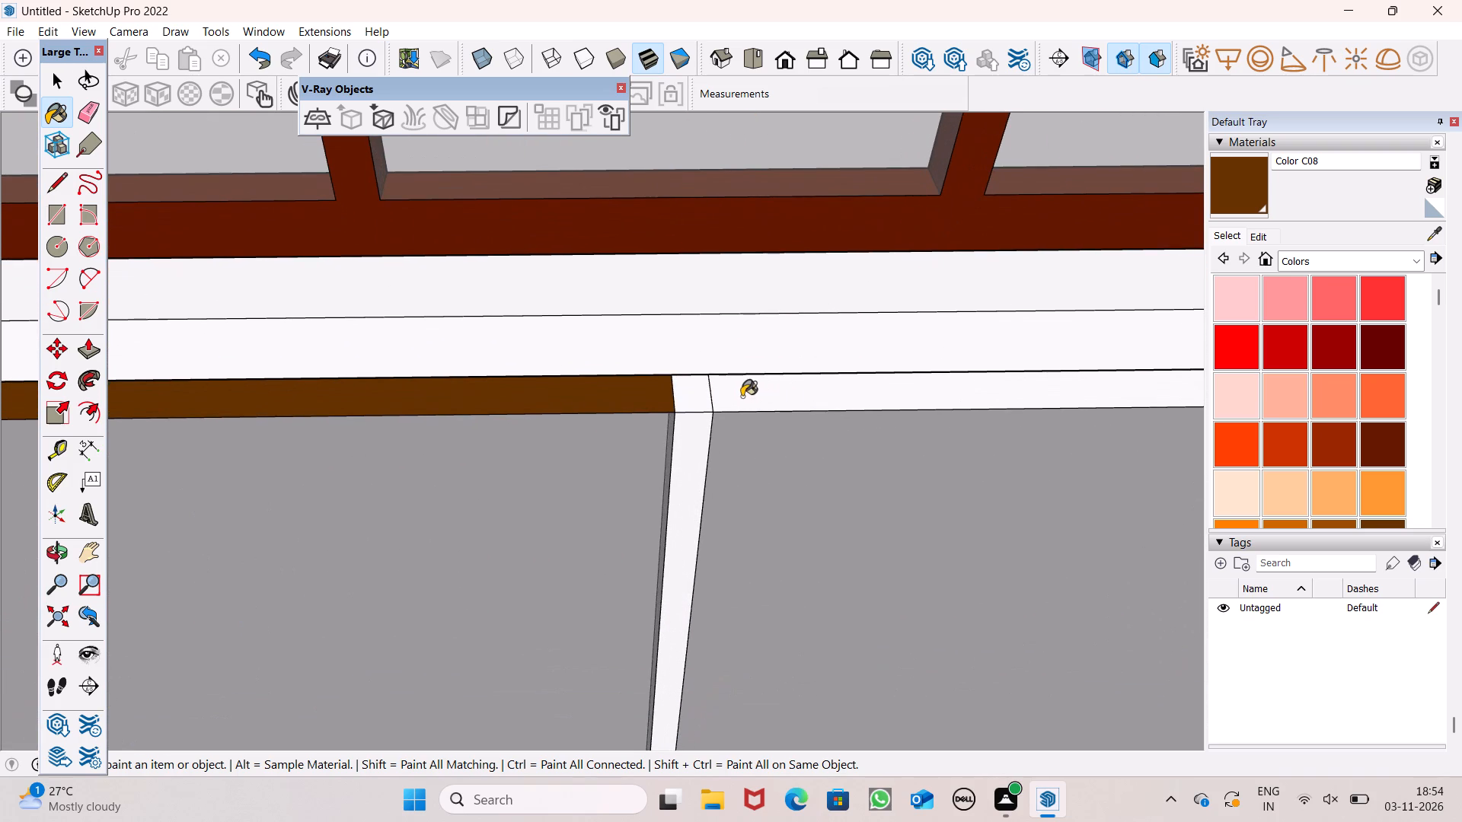
{"action": "left_click", "coordinate": [692, 393]}
{"action": "left_click_drag", "start_coordinate": [738, 389], "coordinate": [730, 393]}
{"action": "left_click", "coordinate": [688, 413]}
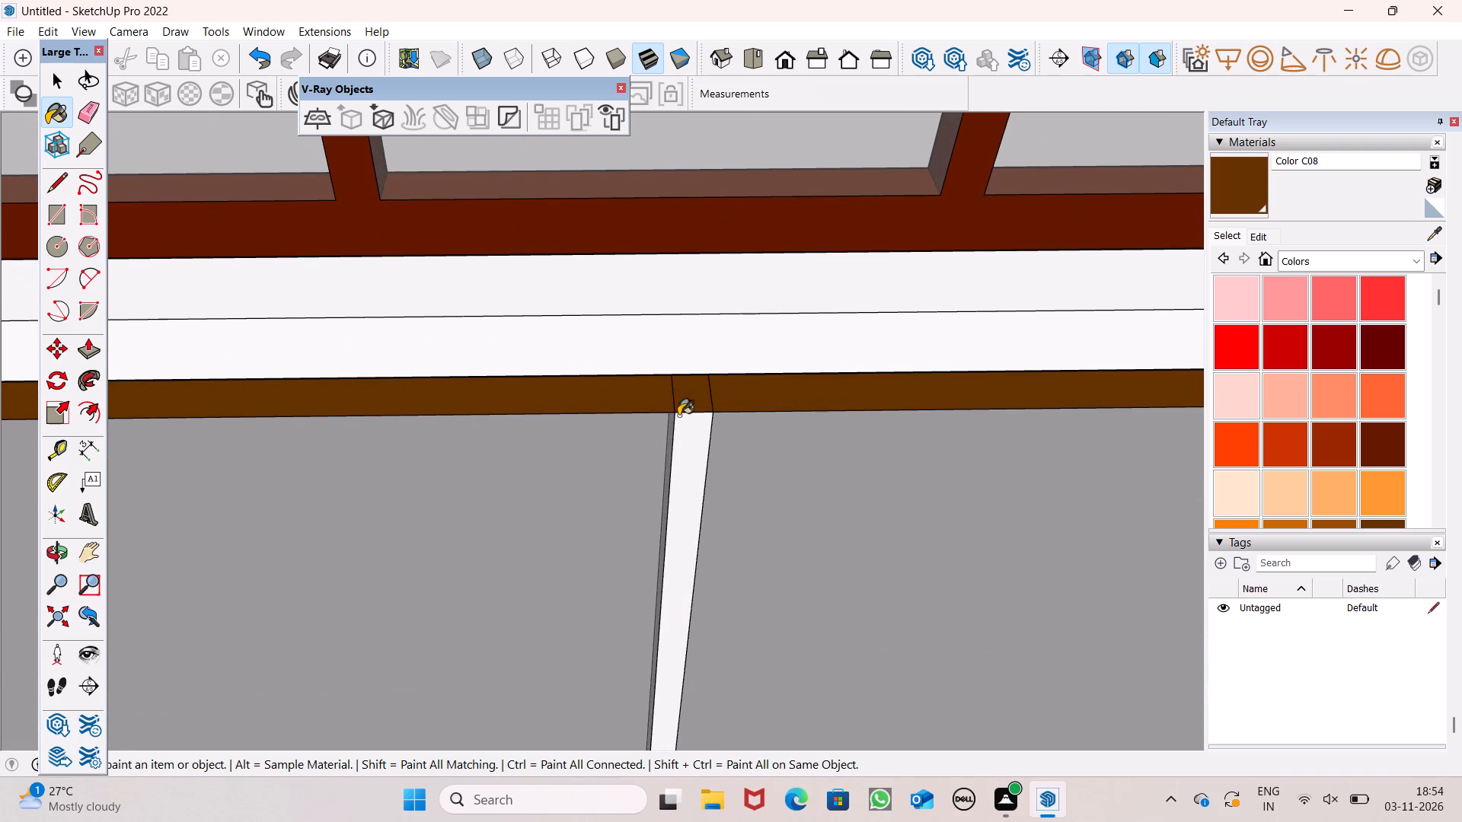
{"action": "left_click", "coordinate": [694, 423]}
Paint the sixth intermediate post's cap and front face, plus the following top-rail segment, brown Color C08.
{"action": "scroll", "coordinate": [626, 393], "scroll_direction": "down", "scroll_amount": 6}
{"action": "scroll", "coordinate": [553, 351], "scroll_direction": "down", "scroll_amount": 6}
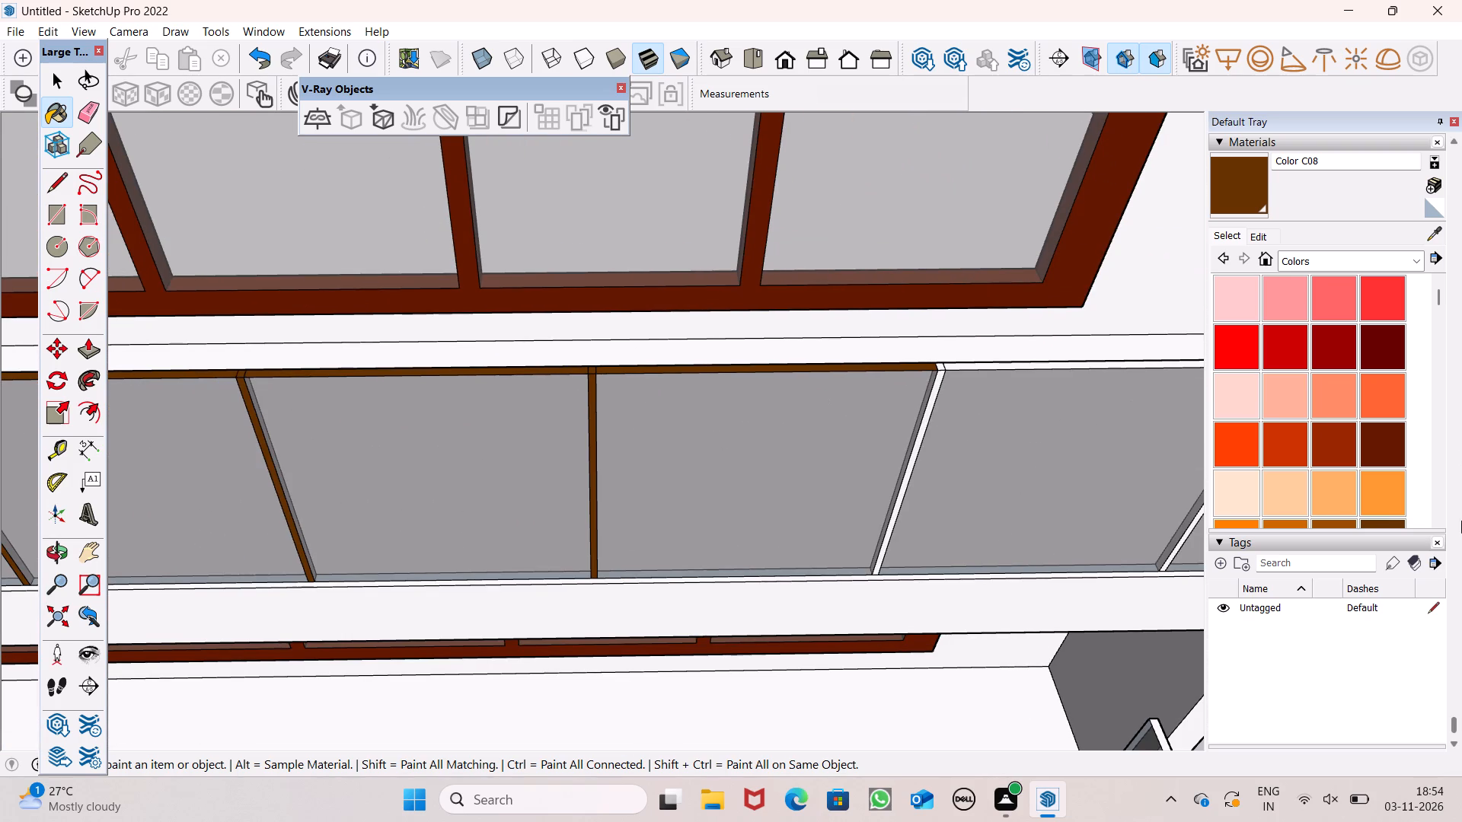
{"action": "scroll", "coordinate": [547, 365], "scroll_direction": "down", "scroll_amount": 5}
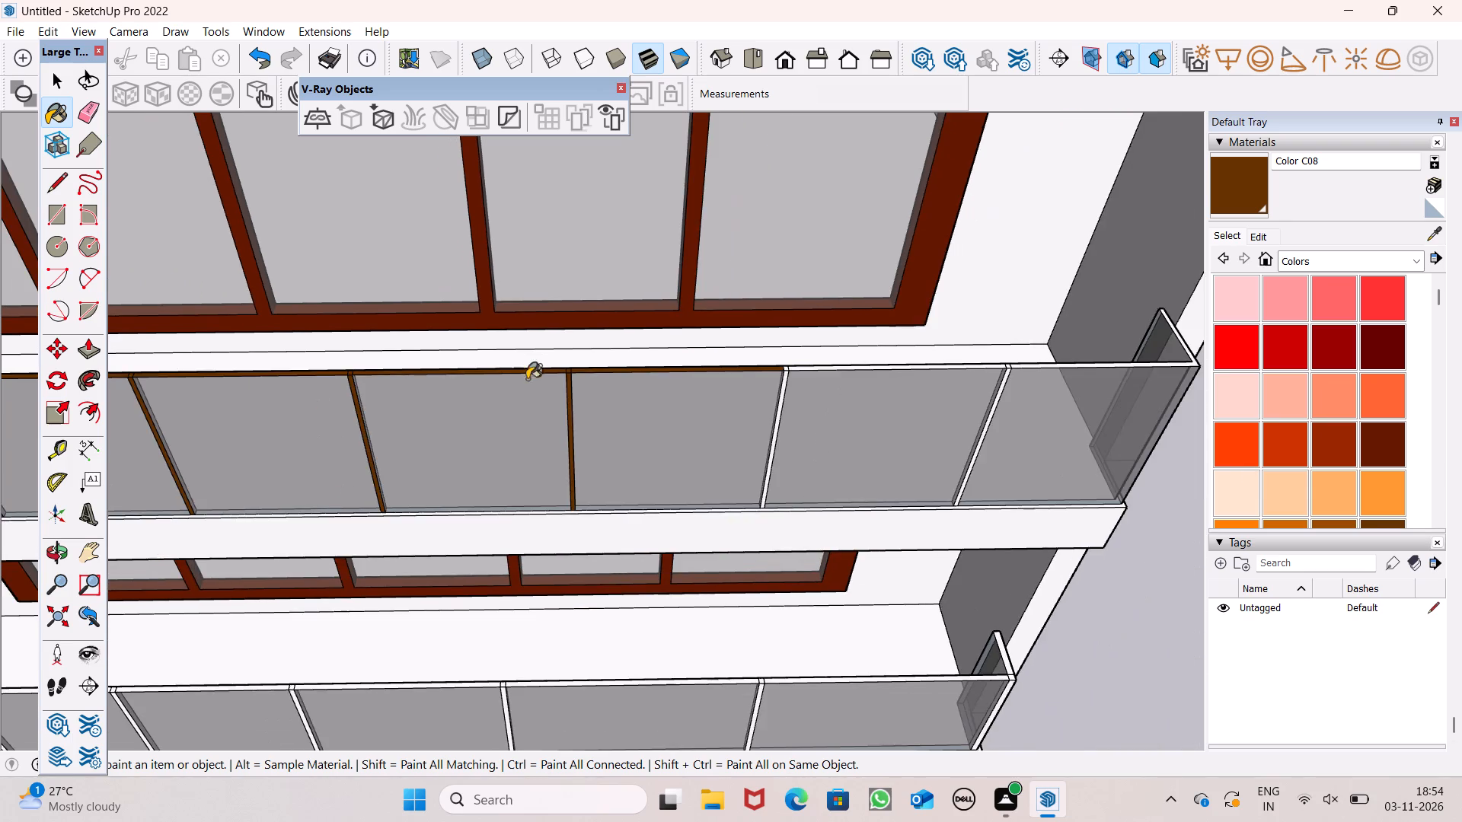
{"action": "scroll", "coordinate": [804, 380], "scroll_direction": "up", "scroll_amount": 12}
{"action": "scroll", "coordinate": [729, 368], "scroll_direction": "up", "scroll_amount": 3}
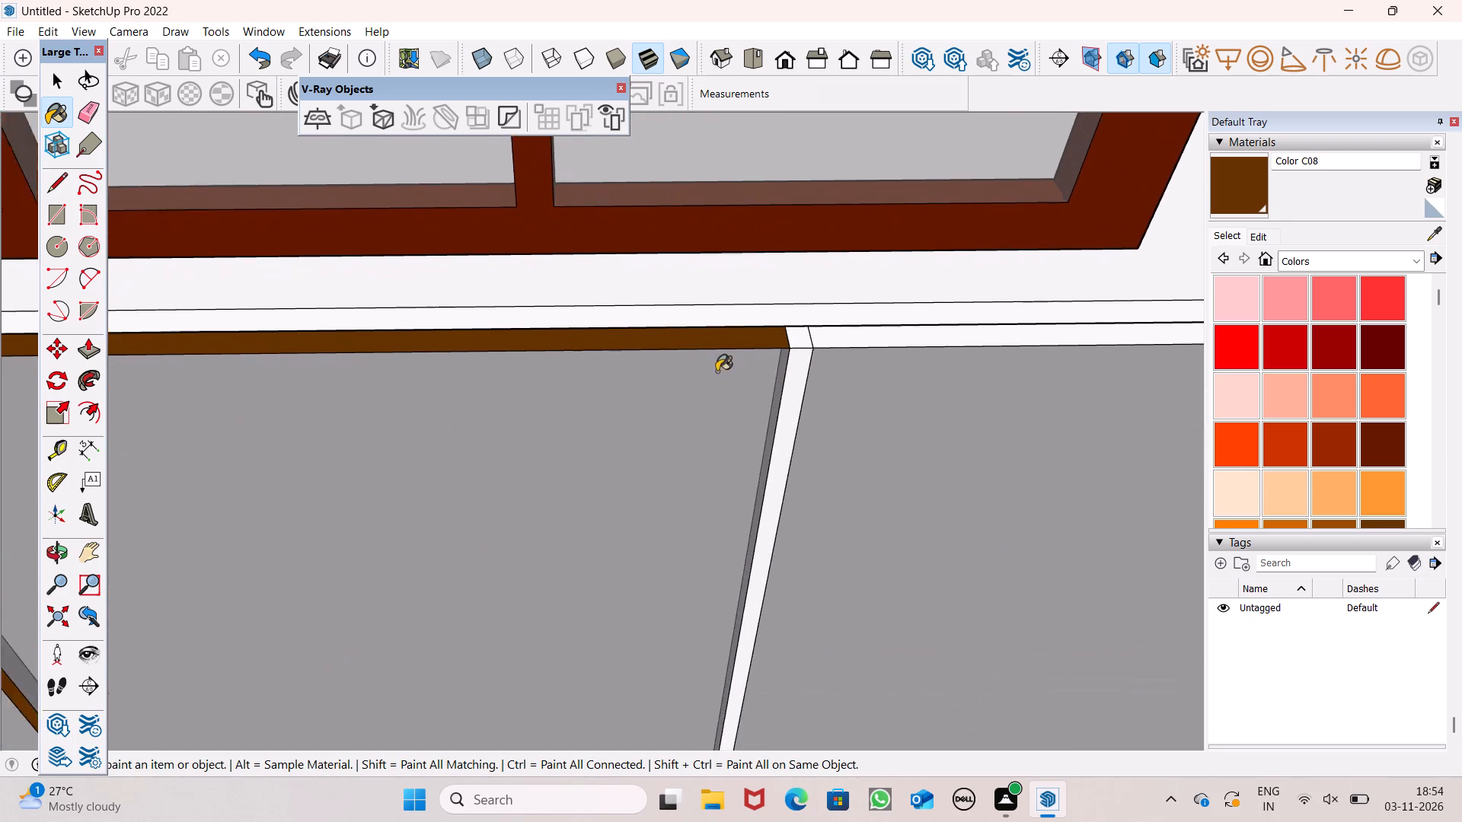
{"action": "scroll", "coordinate": [717, 371], "scroll_direction": "up", "scroll_amount": 4}
{"action": "scroll", "coordinate": [873, 322], "scroll_direction": "up", "scroll_amount": 7}
{"action": "left_click", "coordinate": [824, 324]}
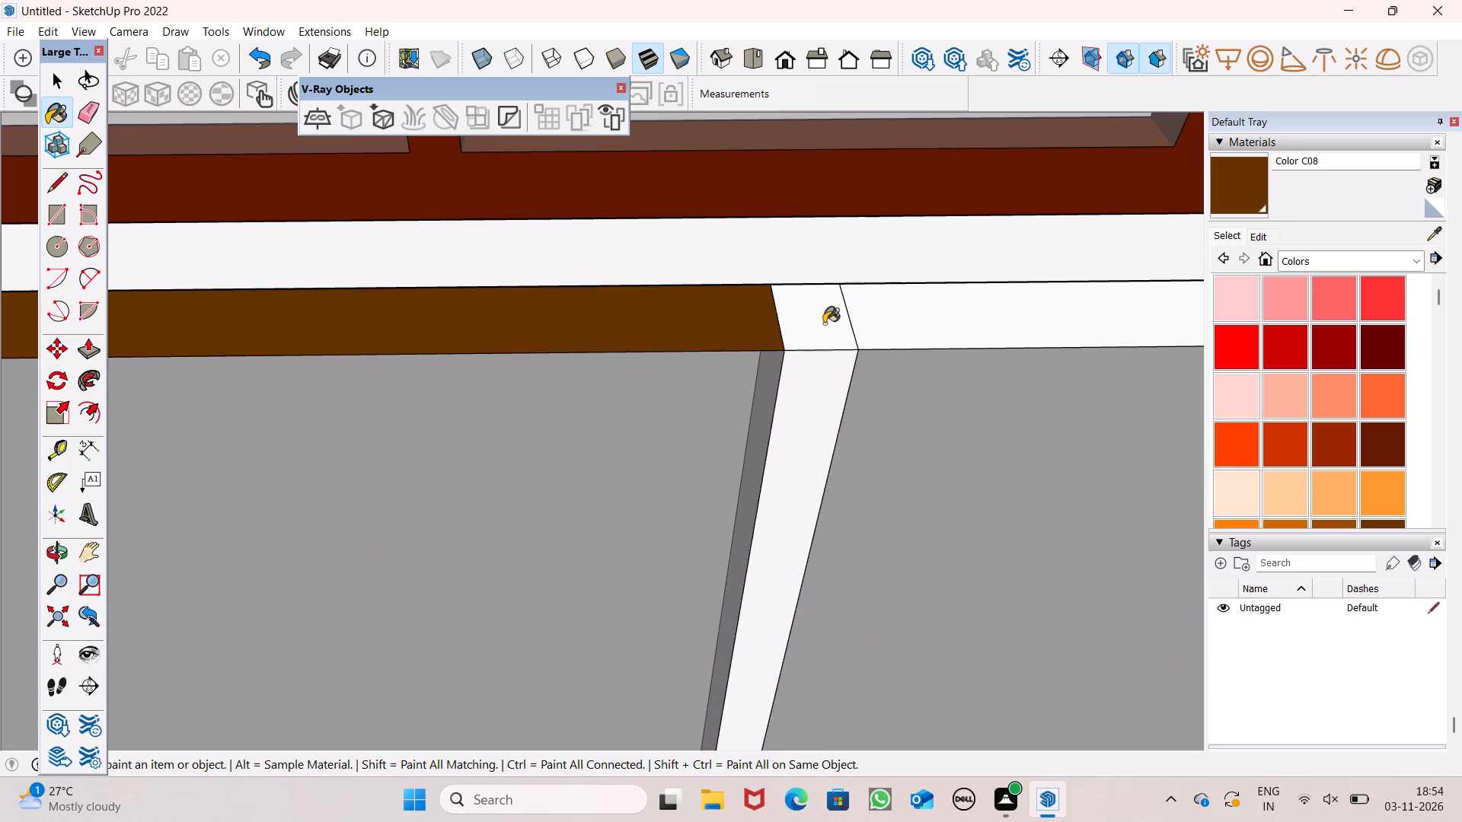
{"action": "left_click", "coordinate": [870, 322]}
{"action": "left_click", "coordinate": [829, 365]}
Paint the last intermediate post's cap and front face, plus the final top-rail segment up to the far corner, brown Color C08.
{"action": "scroll", "coordinate": [633, 336], "scroll_direction": "down", "scroll_amount": 7}
{"action": "scroll", "coordinate": [485, 338], "scroll_direction": "down", "scroll_amount": 5}
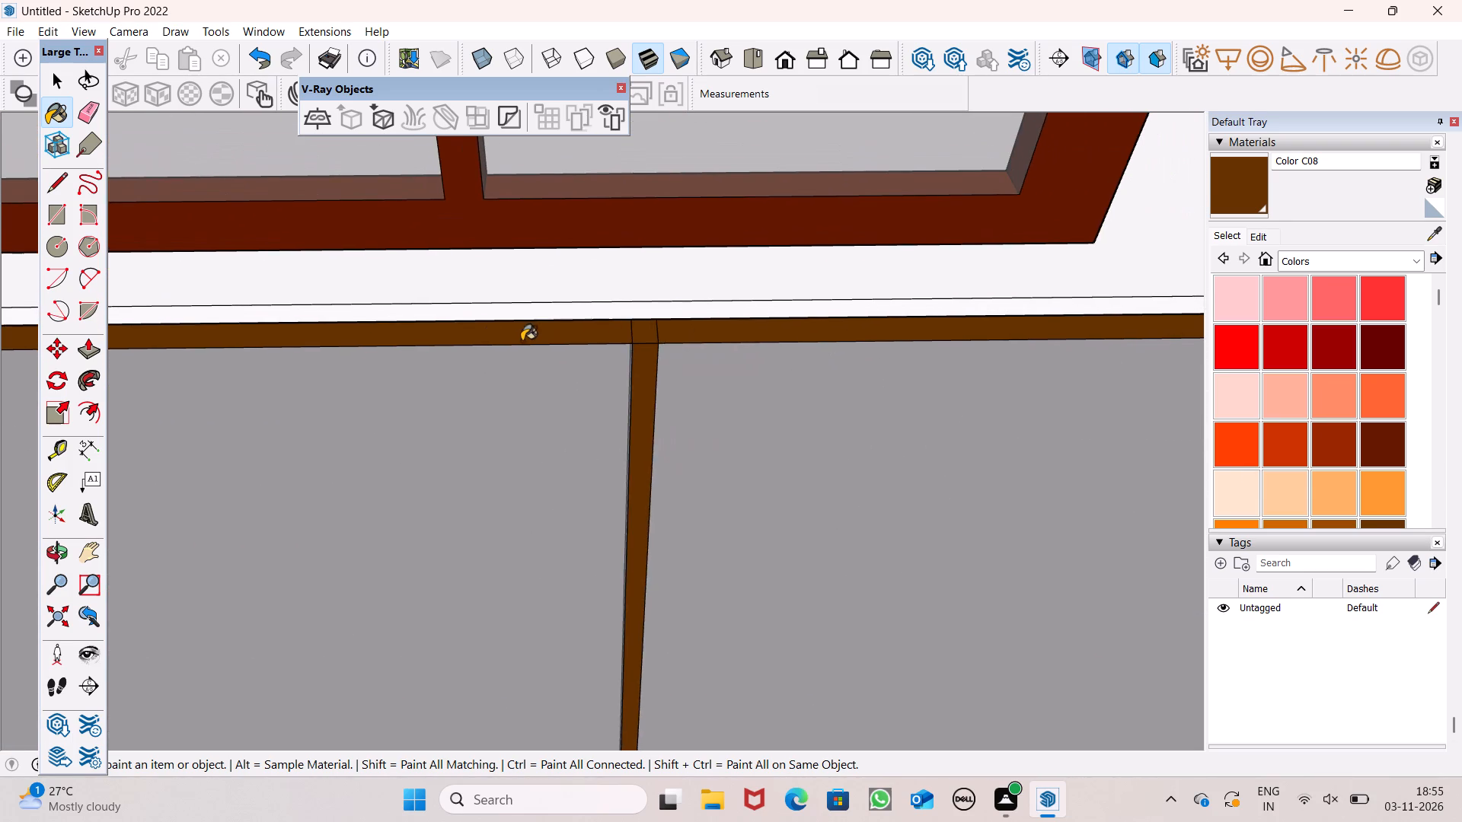
{"action": "scroll", "coordinate": [523, 341], "scroll_direction": "down", "scroll_amount": 13}
{"action": "scroll", "coordinate": [764, 331], "scroll_direction": "up", "scroll_amount": 5}
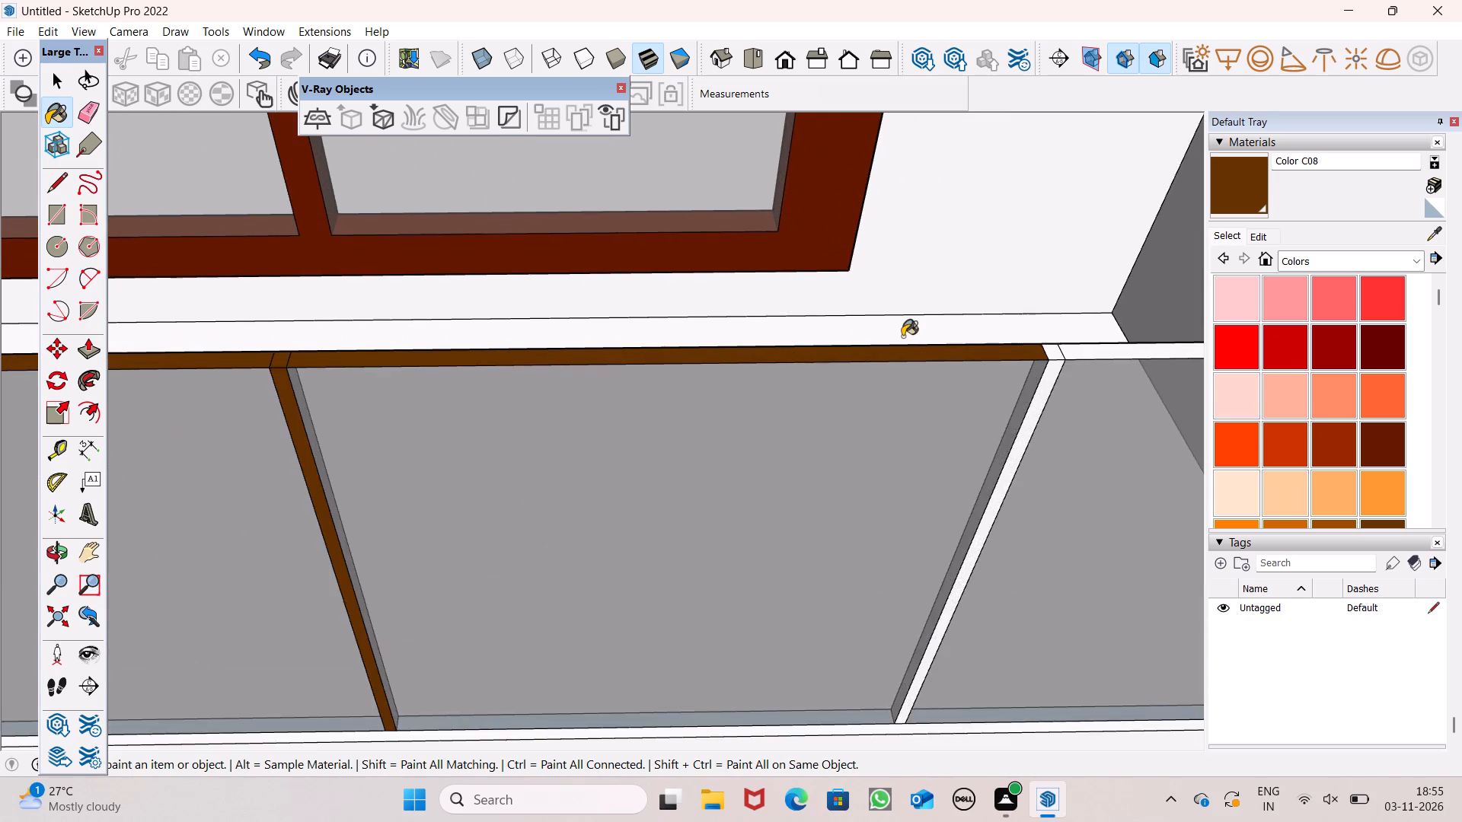
{"action": "scroll", "coordinate": [904, 336], "scroll_direction": "up", "scroll_amount": 9}
{"action": "scroll", "coordinate": [857, 336], "scroll_direction": "down", "scroll_amount": 13}
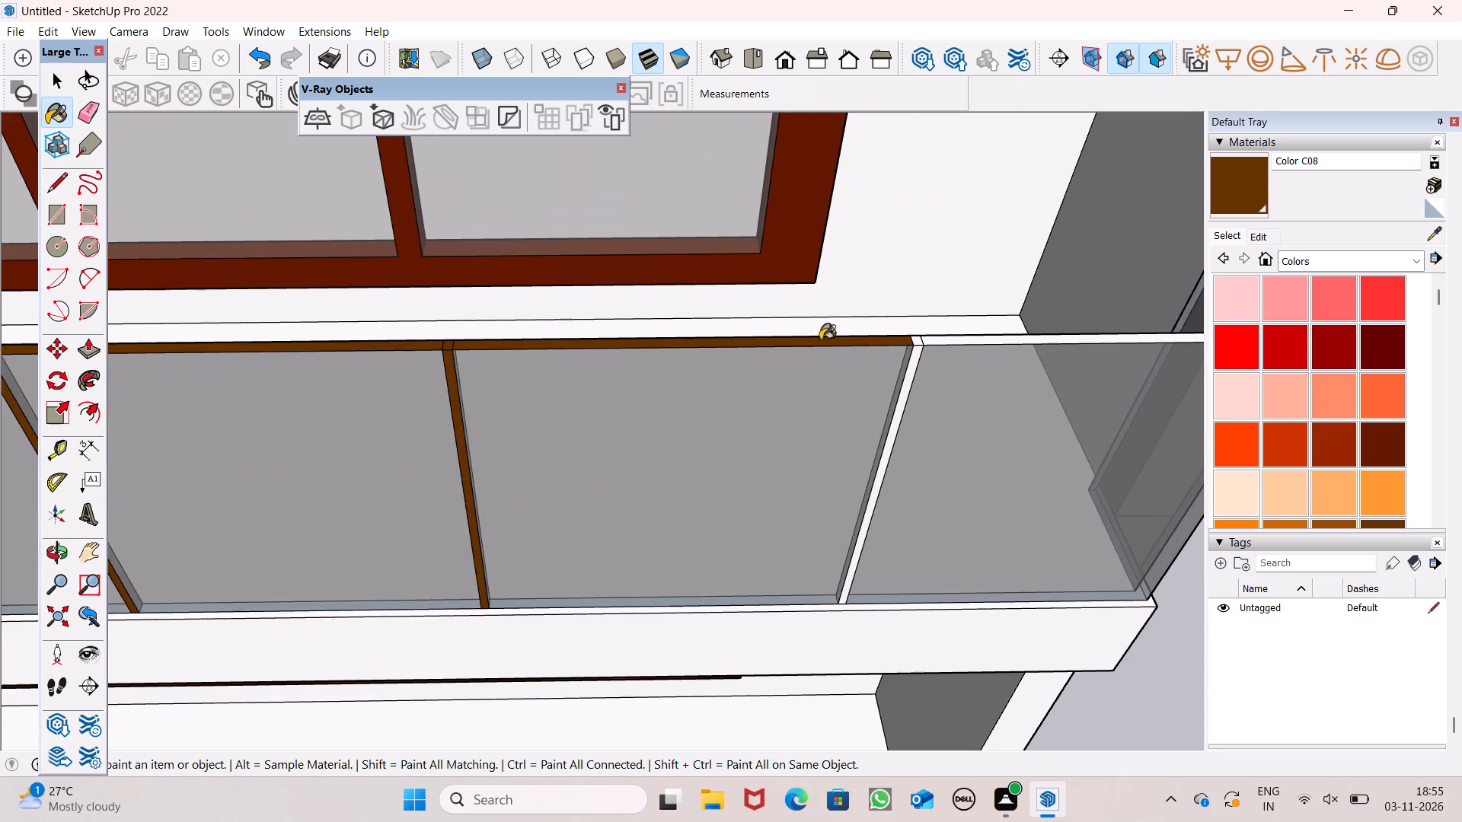
{"action": "scroll", "coordinate": [955, 338], "scroll_direction": "up", "scroll_amount": 13}
{"action": "left_click", "coordinate": [868, 336]}
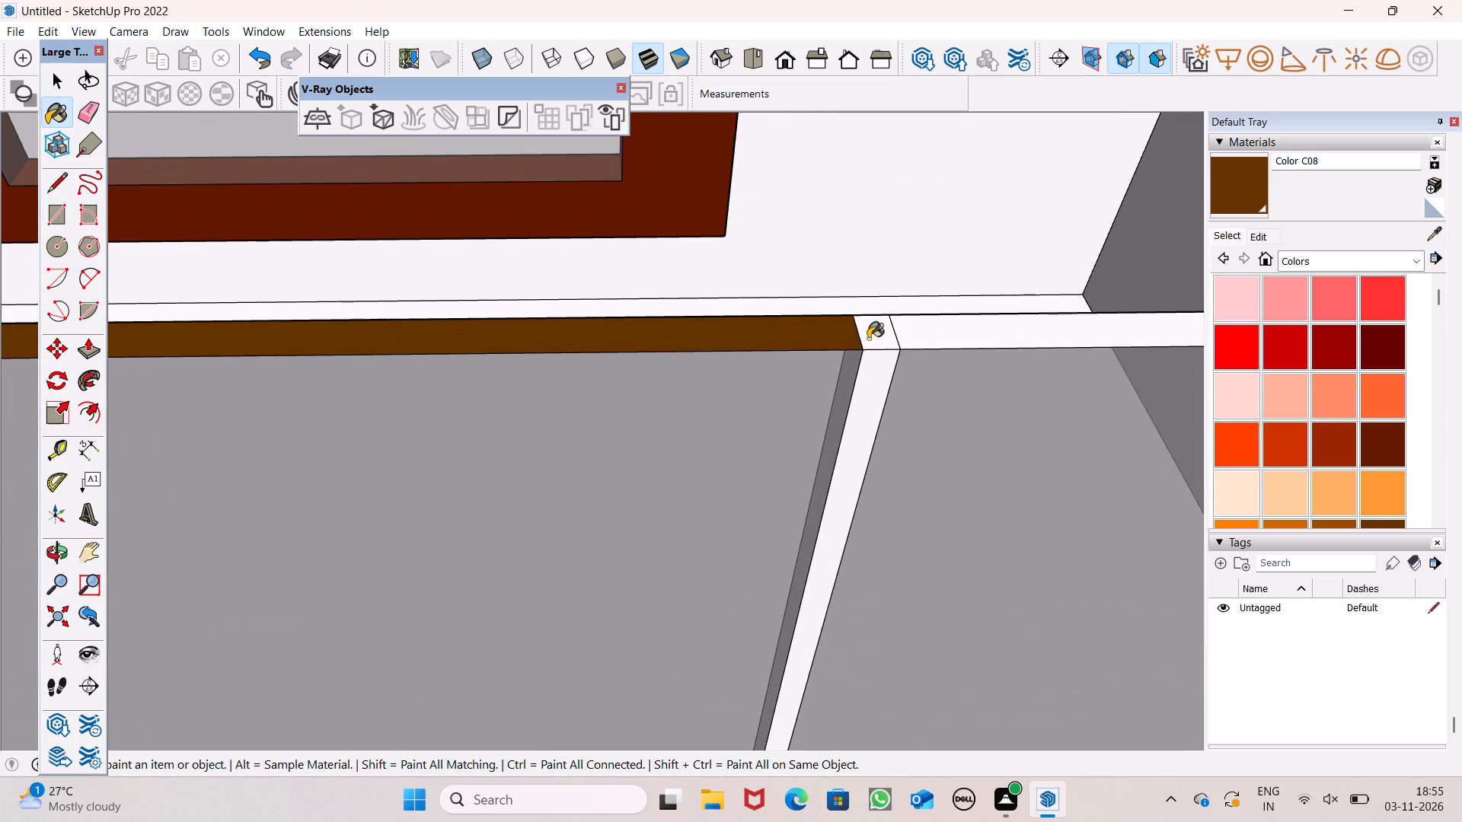
{"action": "left_click", "coordinate": [868, 353]}
{"action": "left_click", "coordinate": [921, 328]}
From inside the balcony, paint the floor-side faces of the first three railing posts brown Color C08.
{"action": "scroll", "coordinate": [748, 317], "scroll_direction": "down", "scroll_amount": 7}
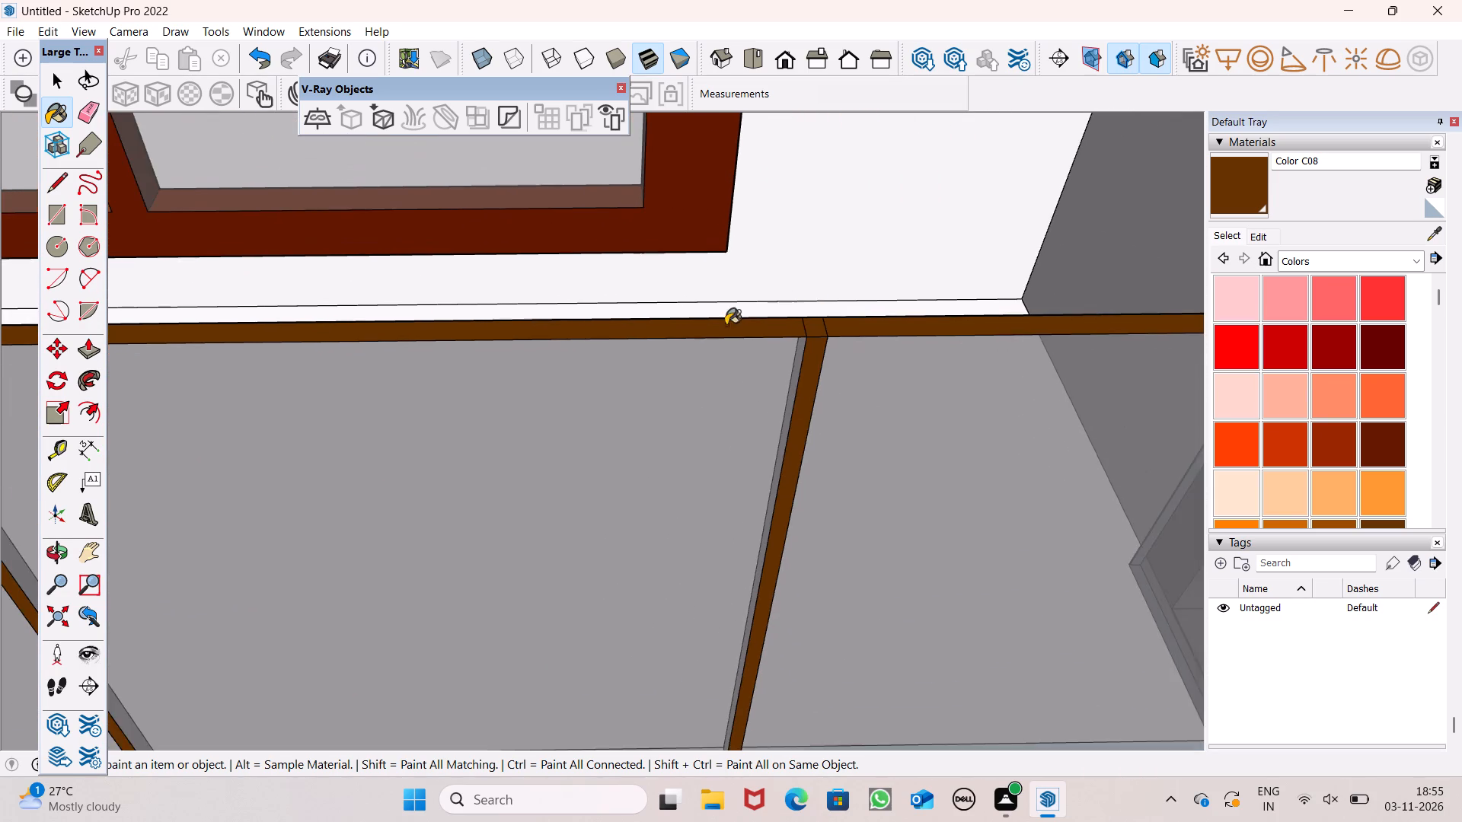
{"action": "scroll", "coordinate": [544, 323], "scroll_direction": "down", "scroll_amount": 6}
{"action": "middle_click_drag", "start_coordinate": [1034, 337], "coordinate": [700, 235]}
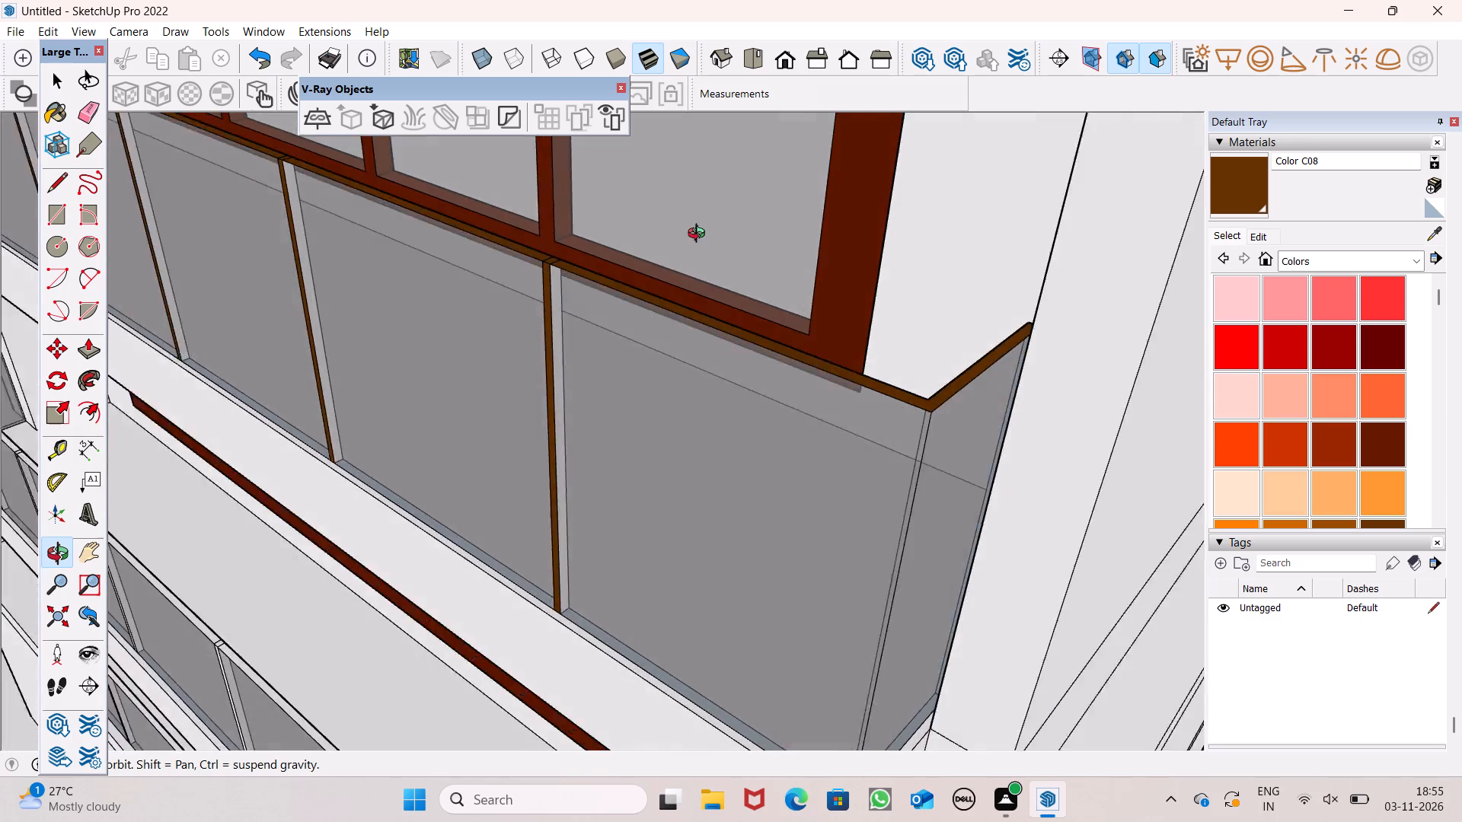
{"action": "middle_click_drag", "start_coordinate": [700, 235], "coordinate": [436, 438]}
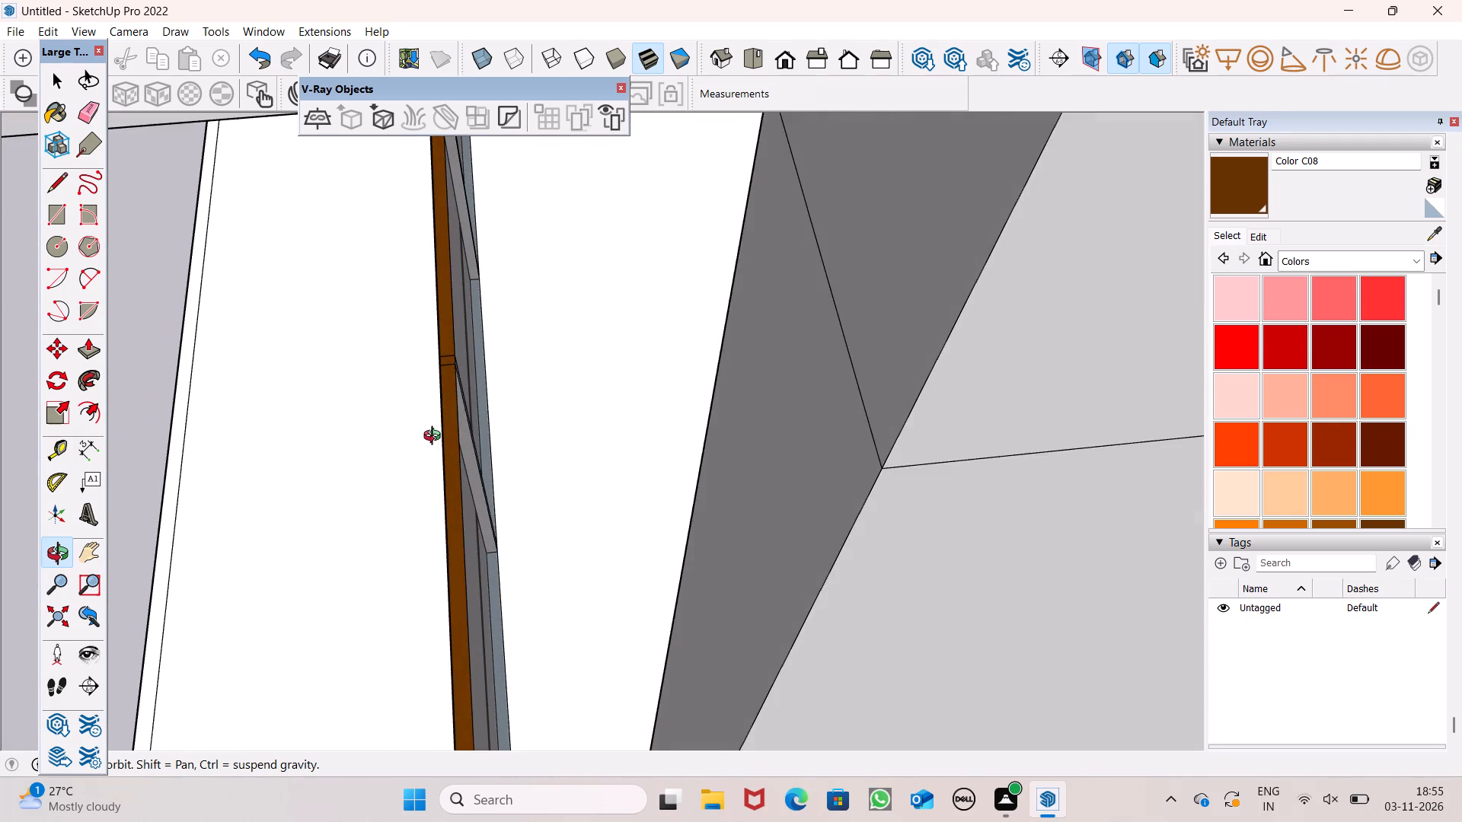
{"action": "middle_click_drag", "start_coordinate": [436, 438], "coordinate": [435, 438]}
{"action": "scroll", "coordinate": [477, 429], "scroll_direction": "up", "scroll_amount": 8}
{"action": "middle_click_drag", "start_coordinate": [494, 469], "coordinate": [468, 334]}
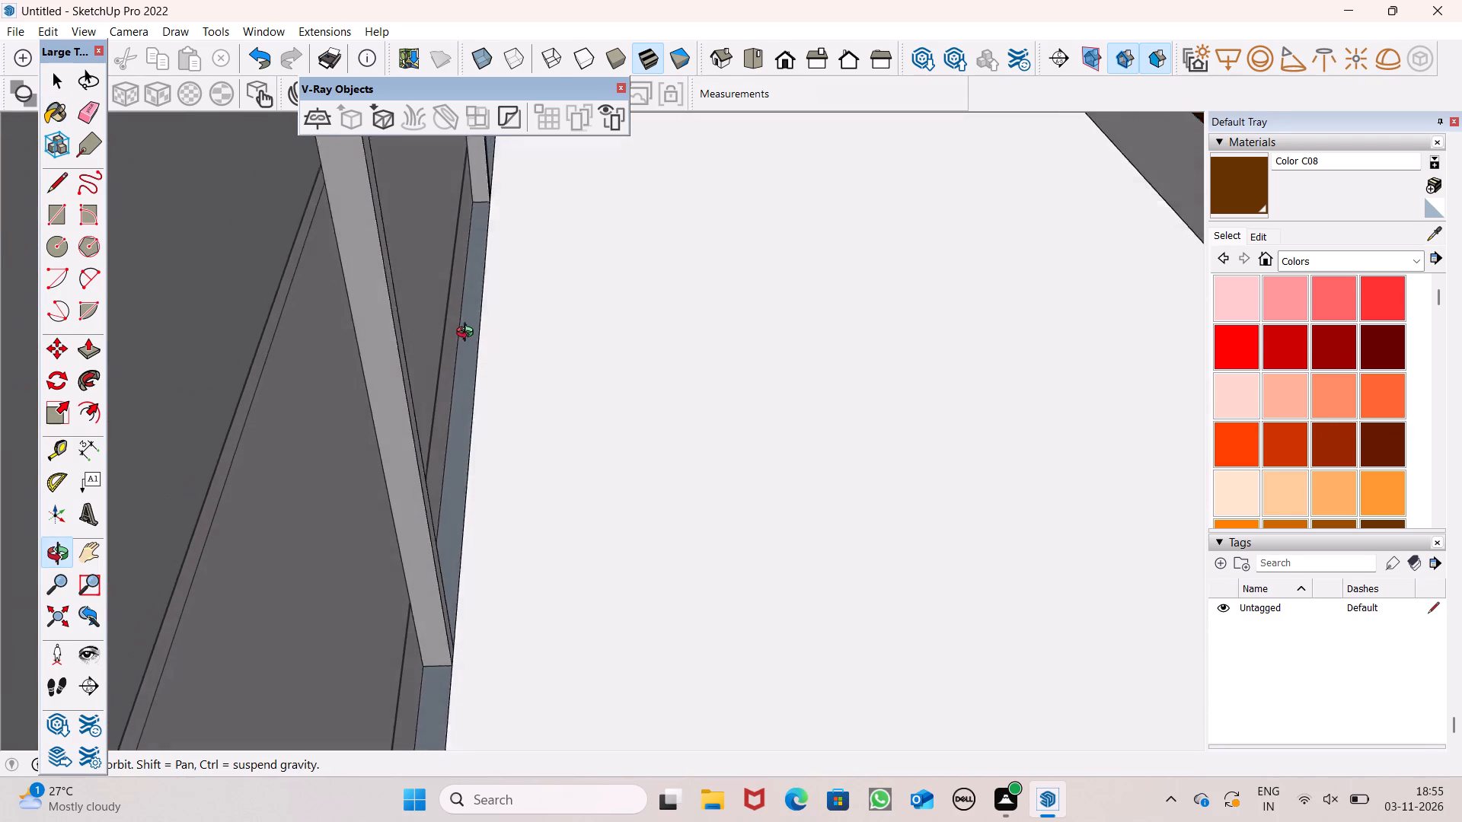
{"action": "middle_click_drag", "start_coordinate": [468, 334], "coordinate": [478, 265]}
{"action": "scroll", "coordinate": [476, 327], "scroll_direction": "up", "scroll_amount": 1}
{"action": "middle_click_drag", "start_coordinate": [438, 521], "coordinate": [340, 381]}
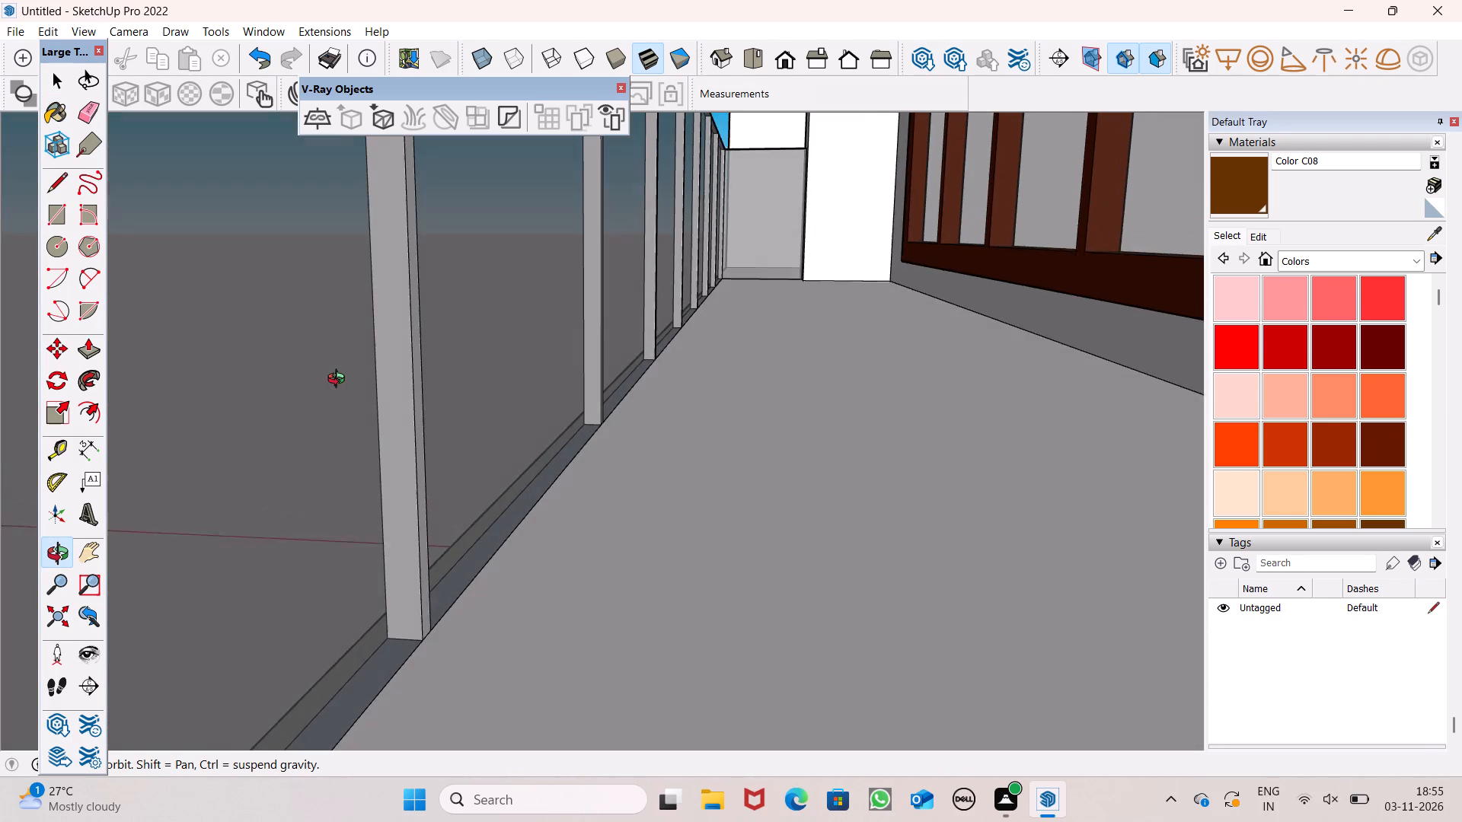
{"action": "middle_click_drag", "start_coordinate": [340, 381], "coordinate": [340, 383]}
{"action": "scroll", "coordinate": [436, 520], "scroll_direction": "up", "scroll_amount": 5}
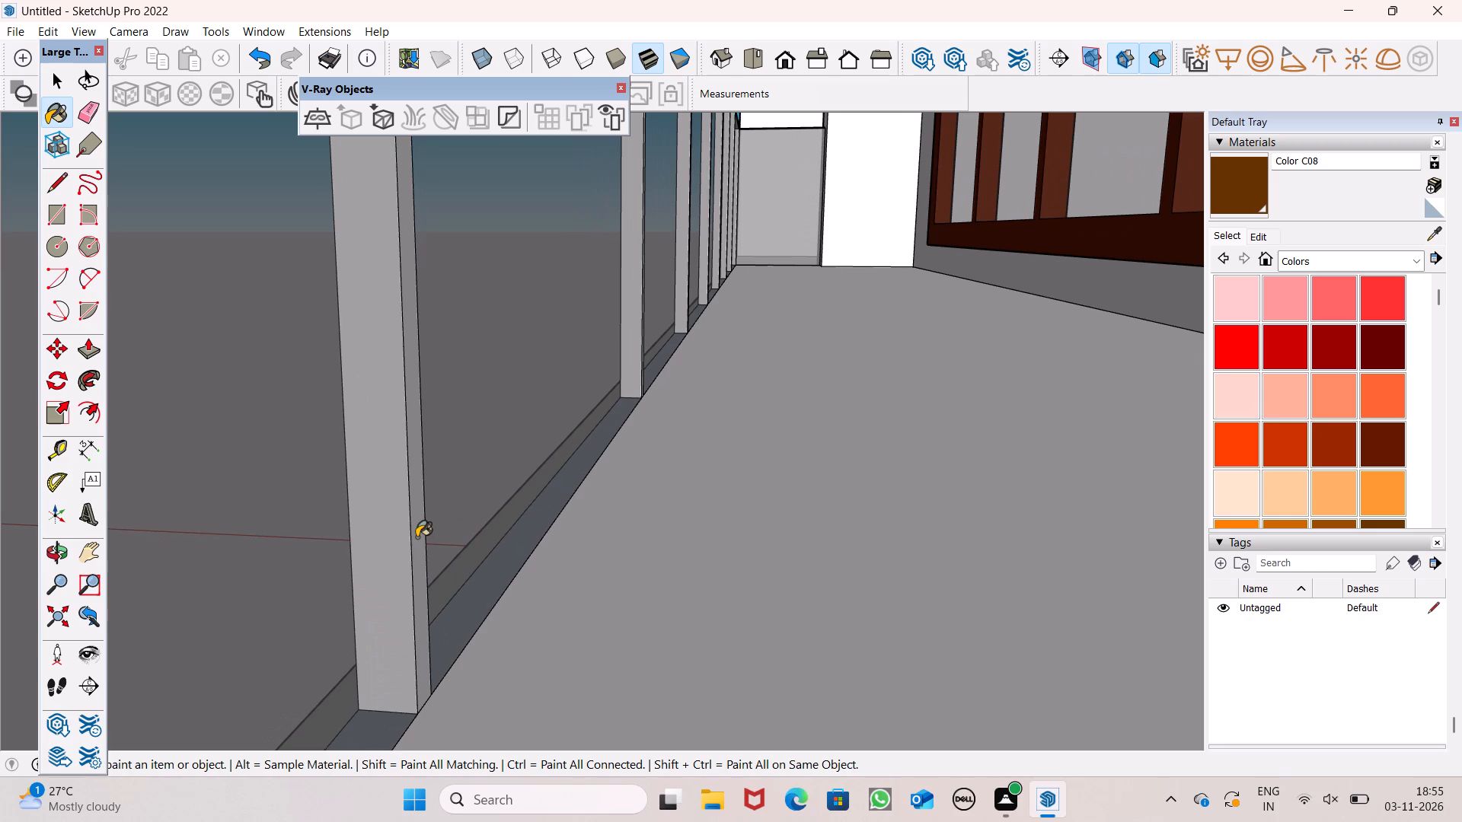
{"action": "left_click", "coordinate": [417, 537]}
{"action": "scroll", "coordinate": [637, 314], "scroll_direction": "up", "scroll_amount": 7}
{"action": "scroll", "coordinate": [663, 454], "scroll_direction": "up", "scroll_amount": 1}
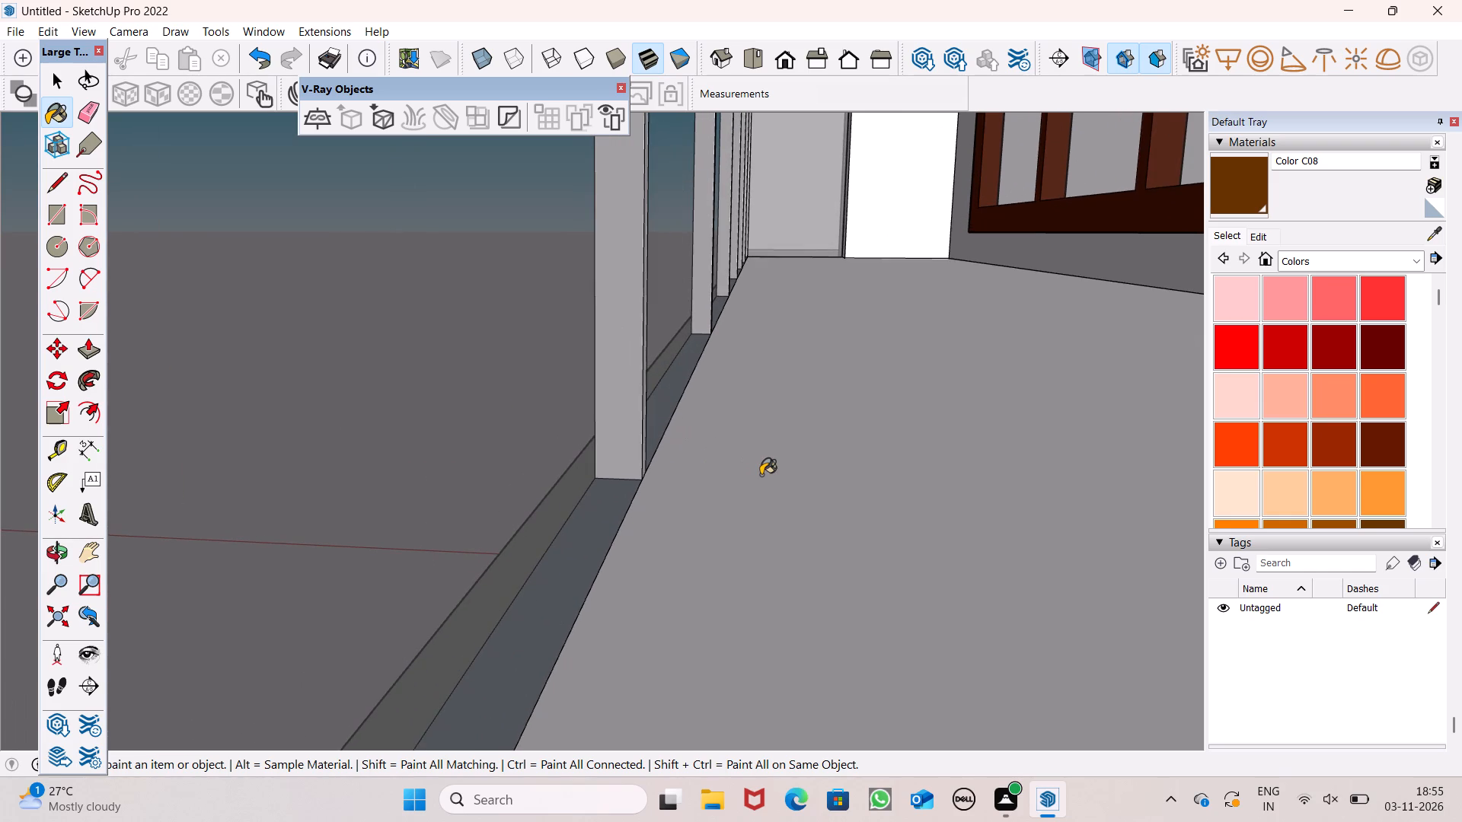
{"action": "scroll", "coordinate": [761, 474], "scroll_direction": "up", "scroll_amount": 8}
{"action": "left_click", "coordinate": [493, 454]}
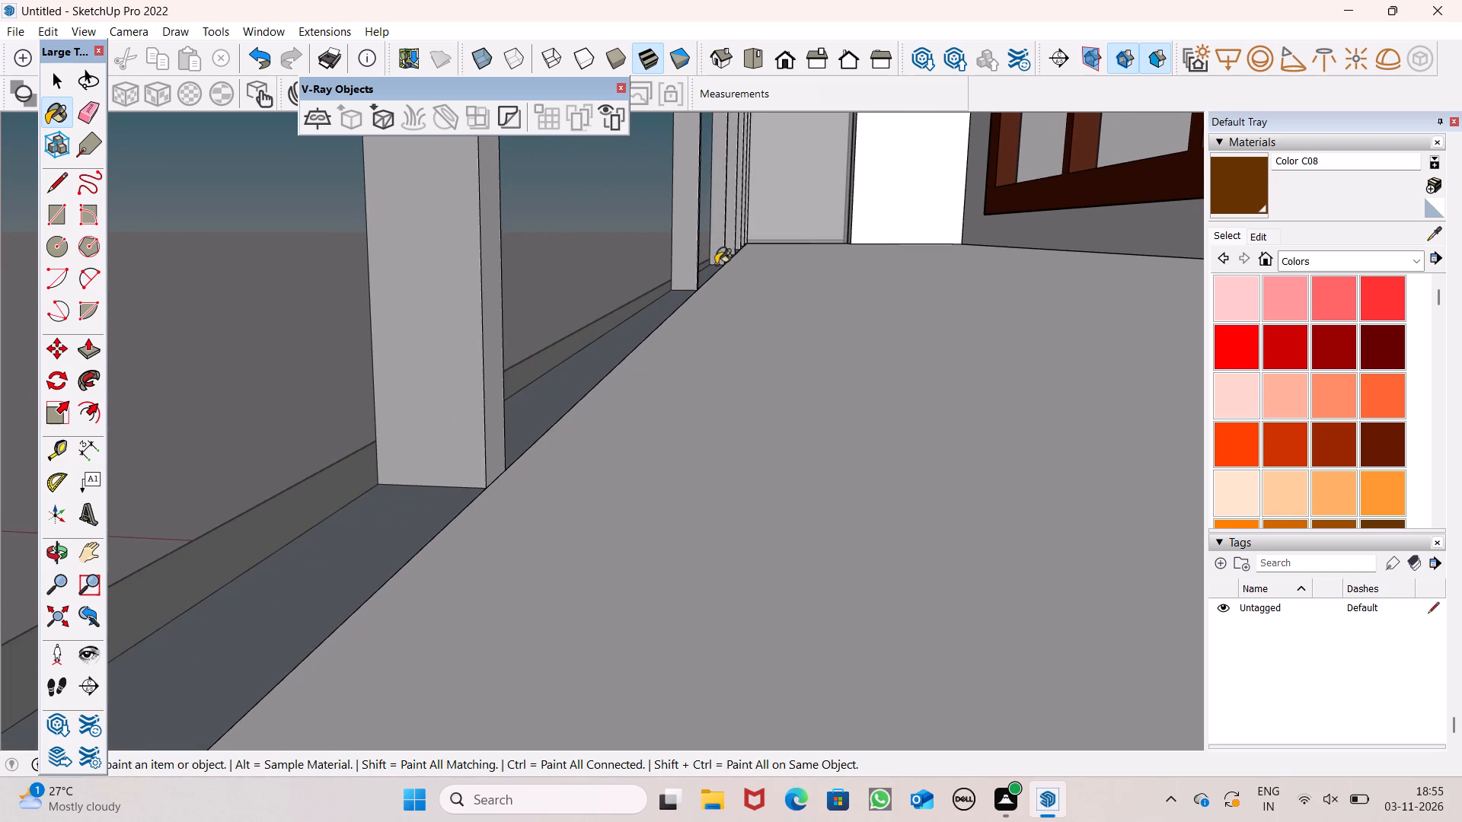
{"action": "scroll", "coordinate": [716, 264], "scroll_direction": "up", "scroll_amount": 8}
{"action": "left_click", "coordinate": [630, 376]}
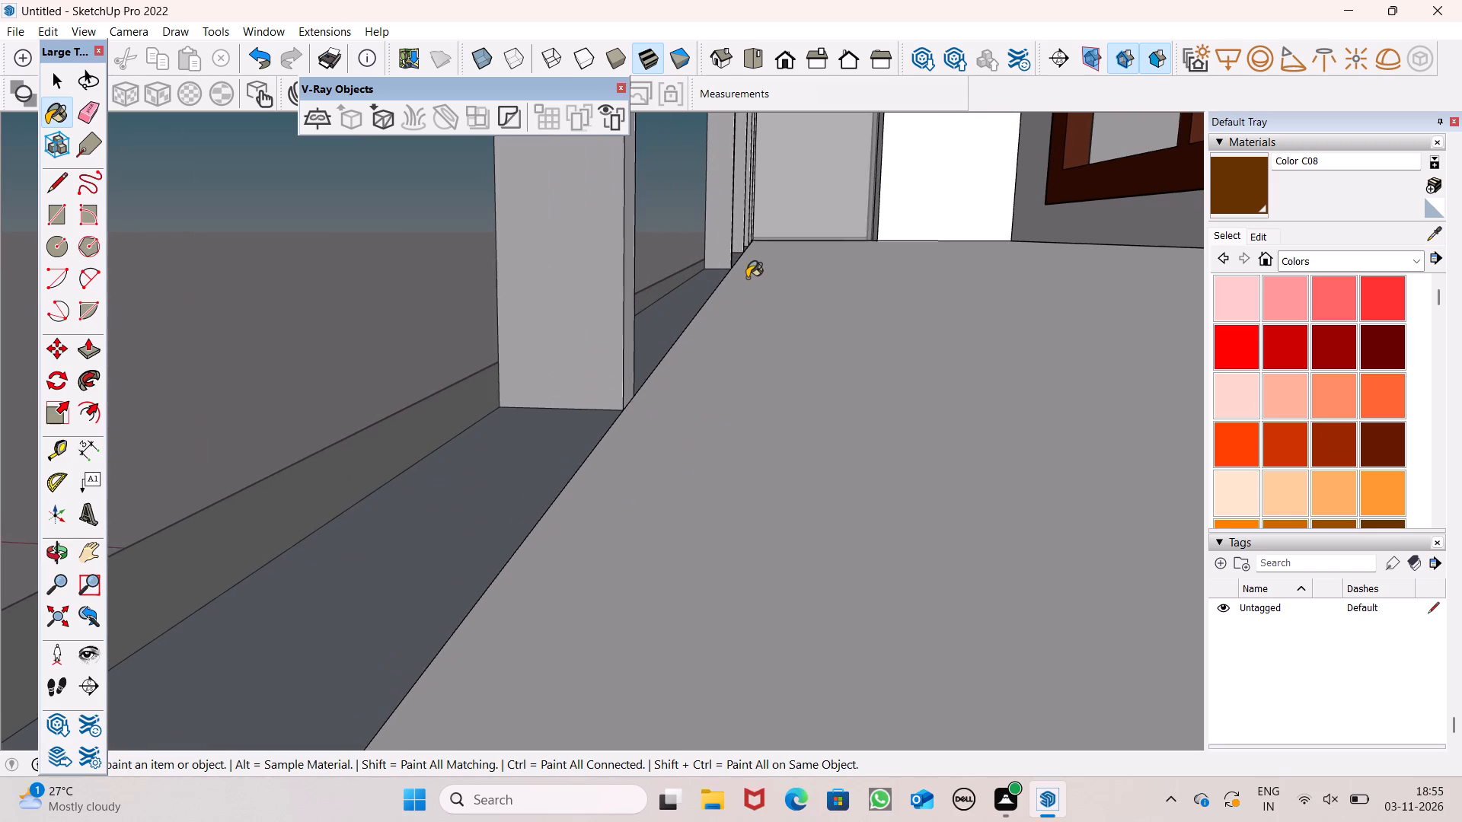
From inside the balcony, paint the floor-side faces of the following railing posts brown Color C08.
{"action": "scroll", "coordinate": [750, 263], "scroll_direction": "up", "scroll_amount": 7}
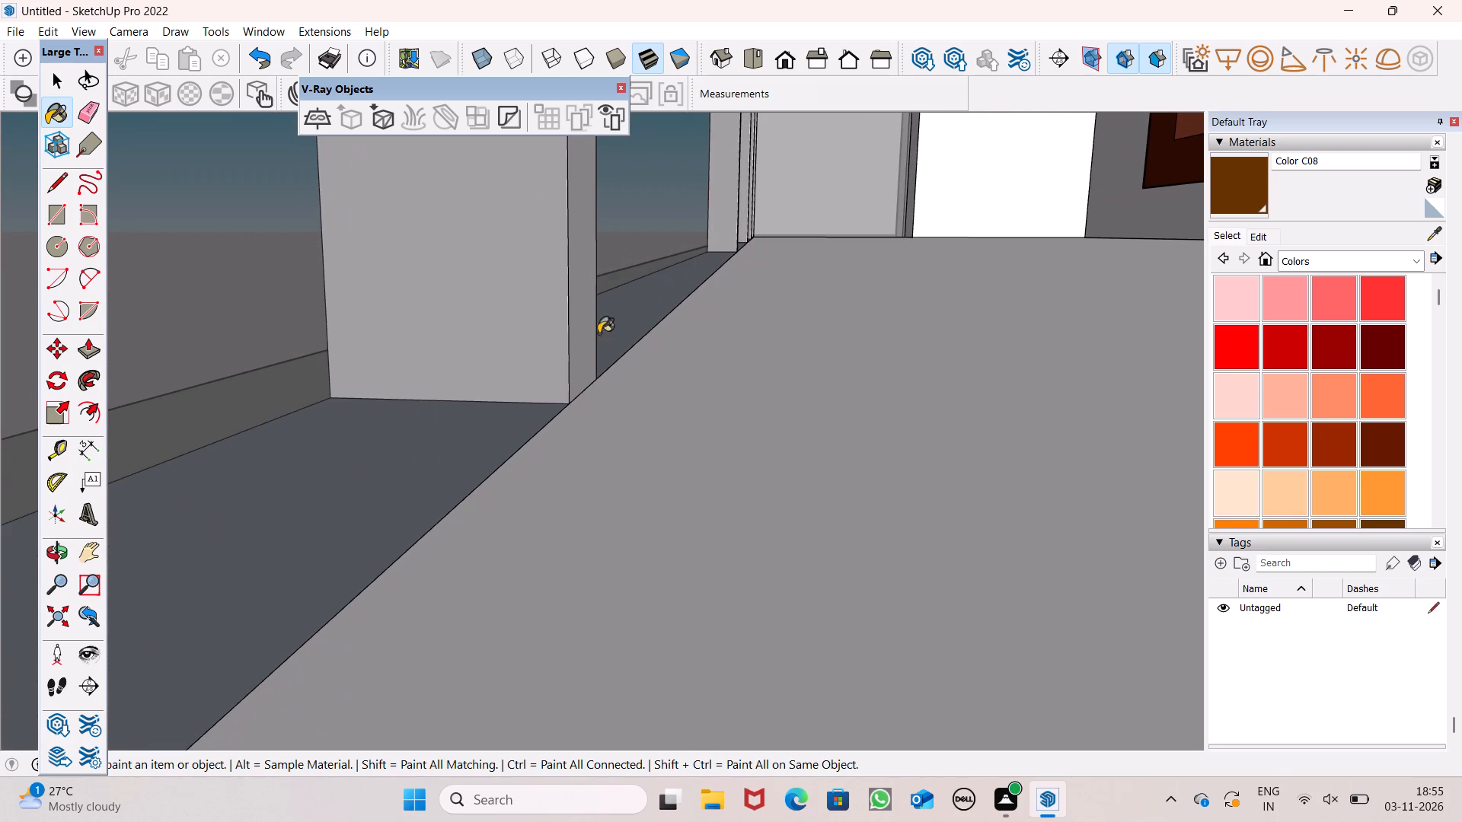
{"action": "left_click", "coordinate": [590, 336]}
{"action": "scroll", "coordinate": [777, 193], "scroll_direction": "up", "scroll_amount": 3}
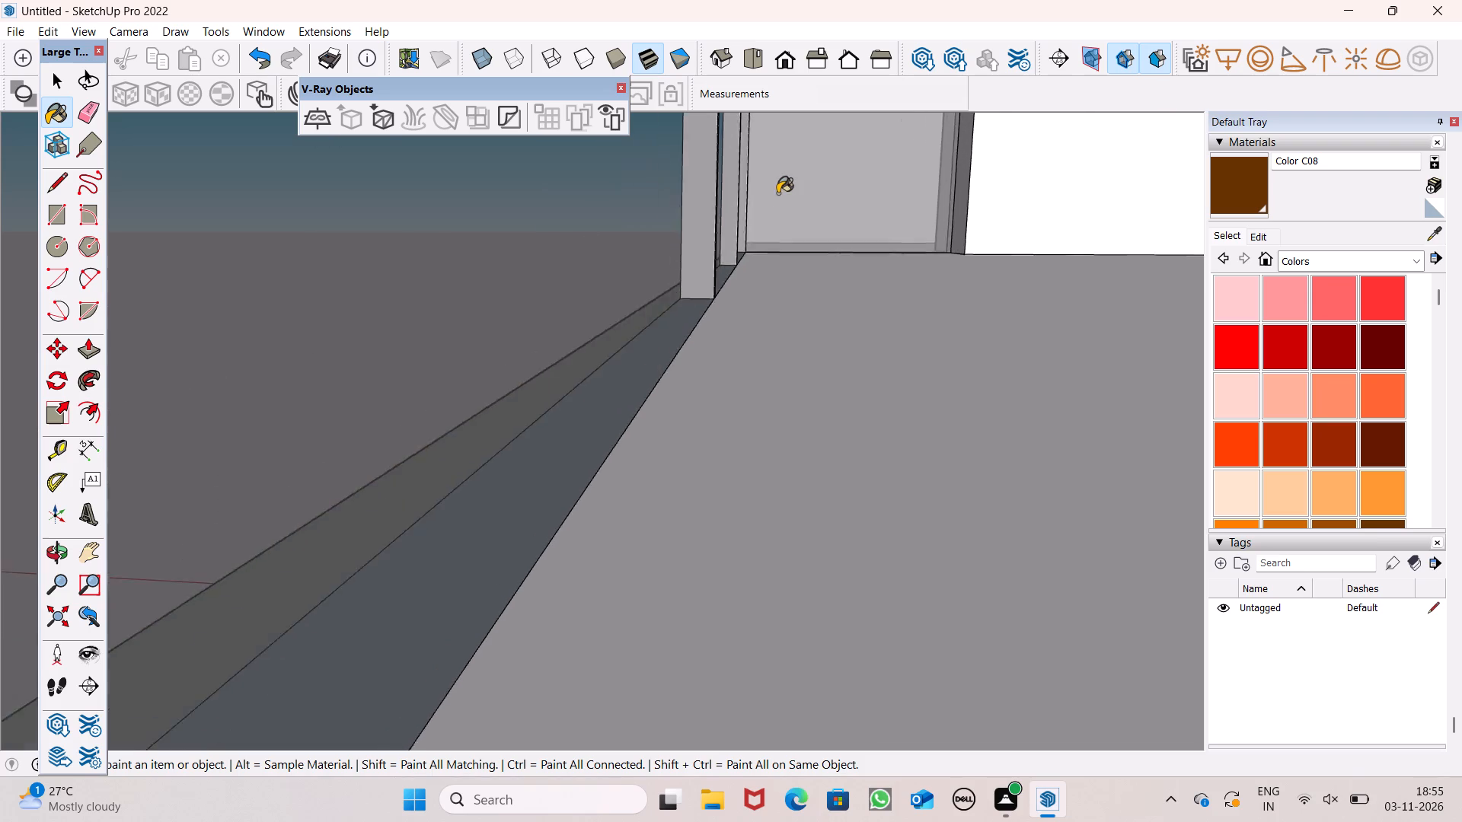
{"action": "scroll", "coordinate": [777, 193], "scroll_direction": "up", "scroll_amount": 3}
{"action": "scroll", "coordinate": [720, 223], "scroll_direction": "down", "scroll_amount": 9}
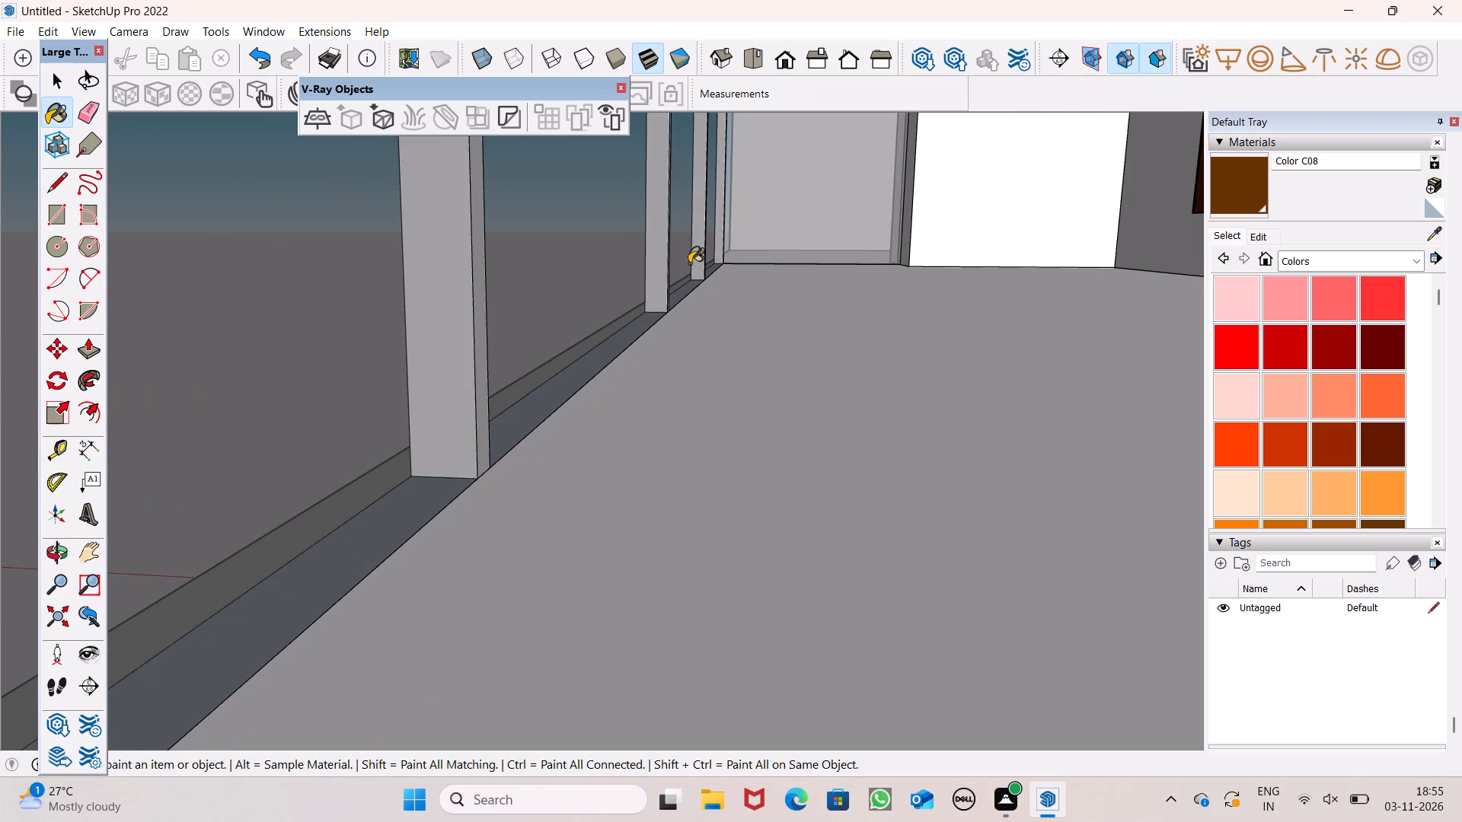
{"action": "left_click", "coordinate": [487, 393]}
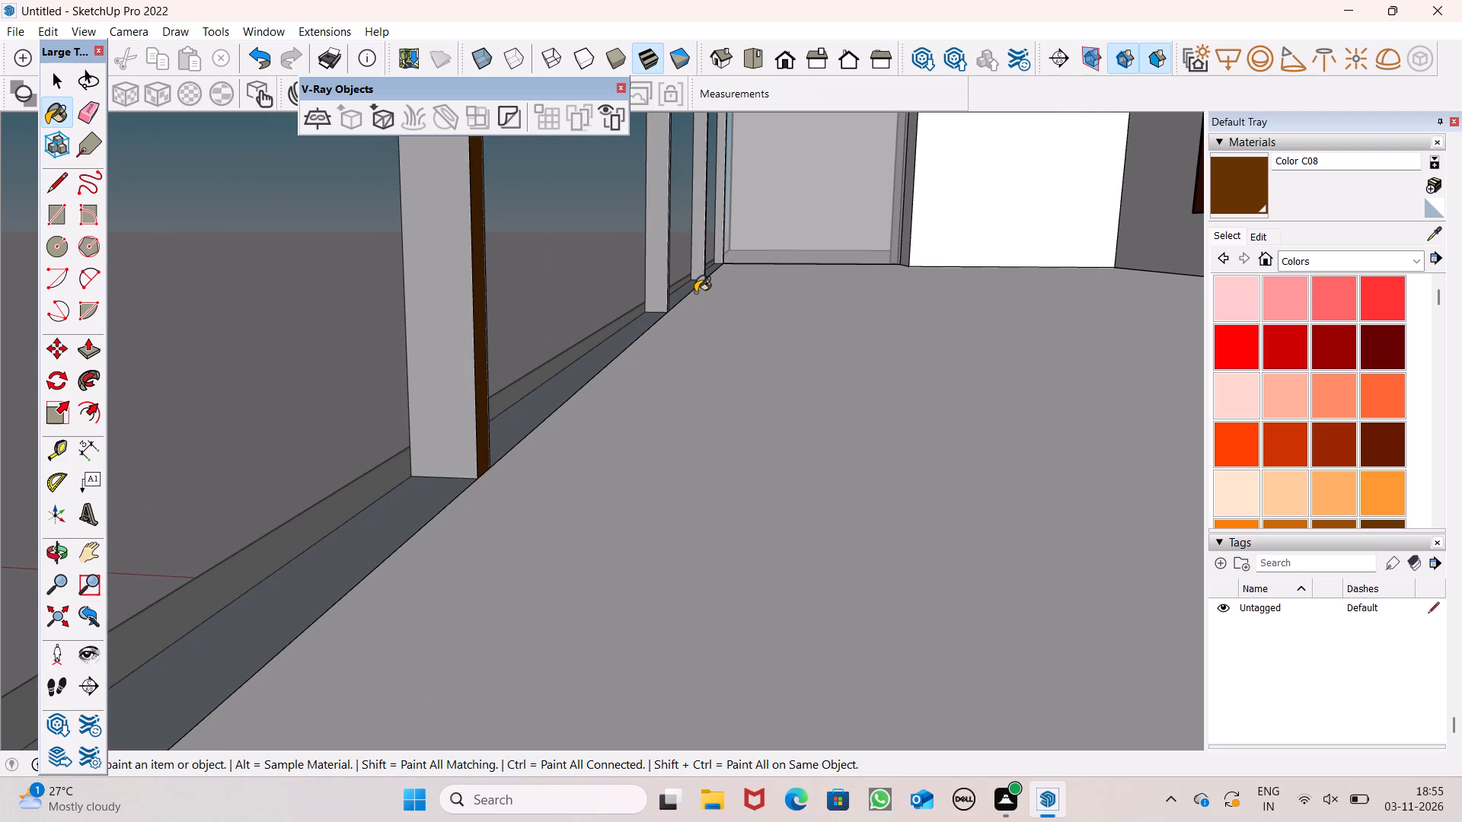
{"action": "scroll", "coordinate": [695, 292], "scroll_direction": "down", "scroll_amount": 6}
{"action": "scroll", "coordinate": [695, 292], "scroll_direction": "up", "scroll_amount": 8}
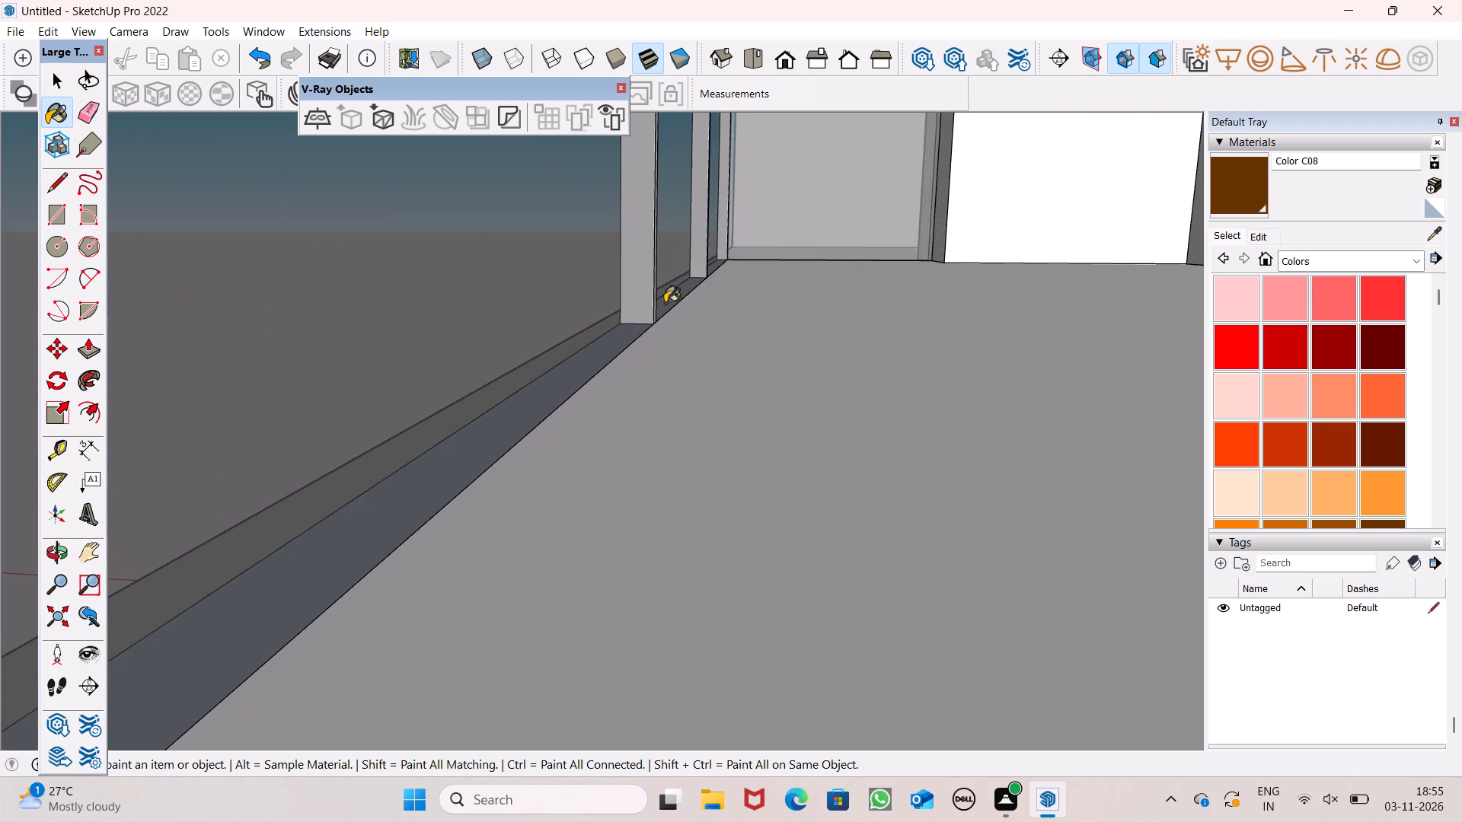
{"action": "scroll", "coordinate": [670, 313], "scroll_direction": "up", "scroll_amount": 8}
{"action": "left_click", "coordinate": [630, 321]}
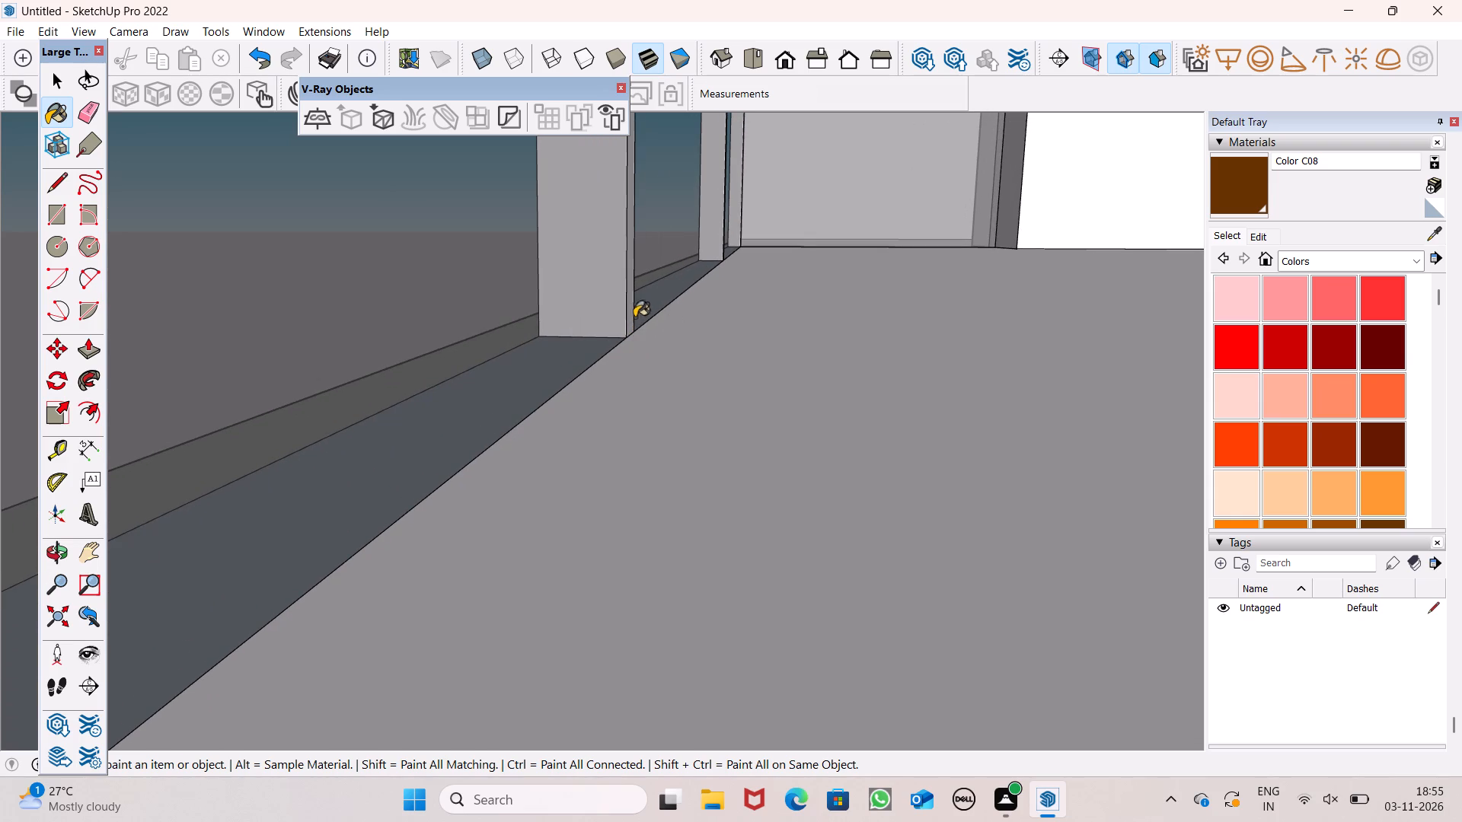
{"action": "scroll", "coordinate": [719, 266], "scroll_direction": "up", "scroll_amount": 15}
{"action": "scroll", "coordinate": [752, 236], "scroll_direction": "down", "scroll_amount": 3}
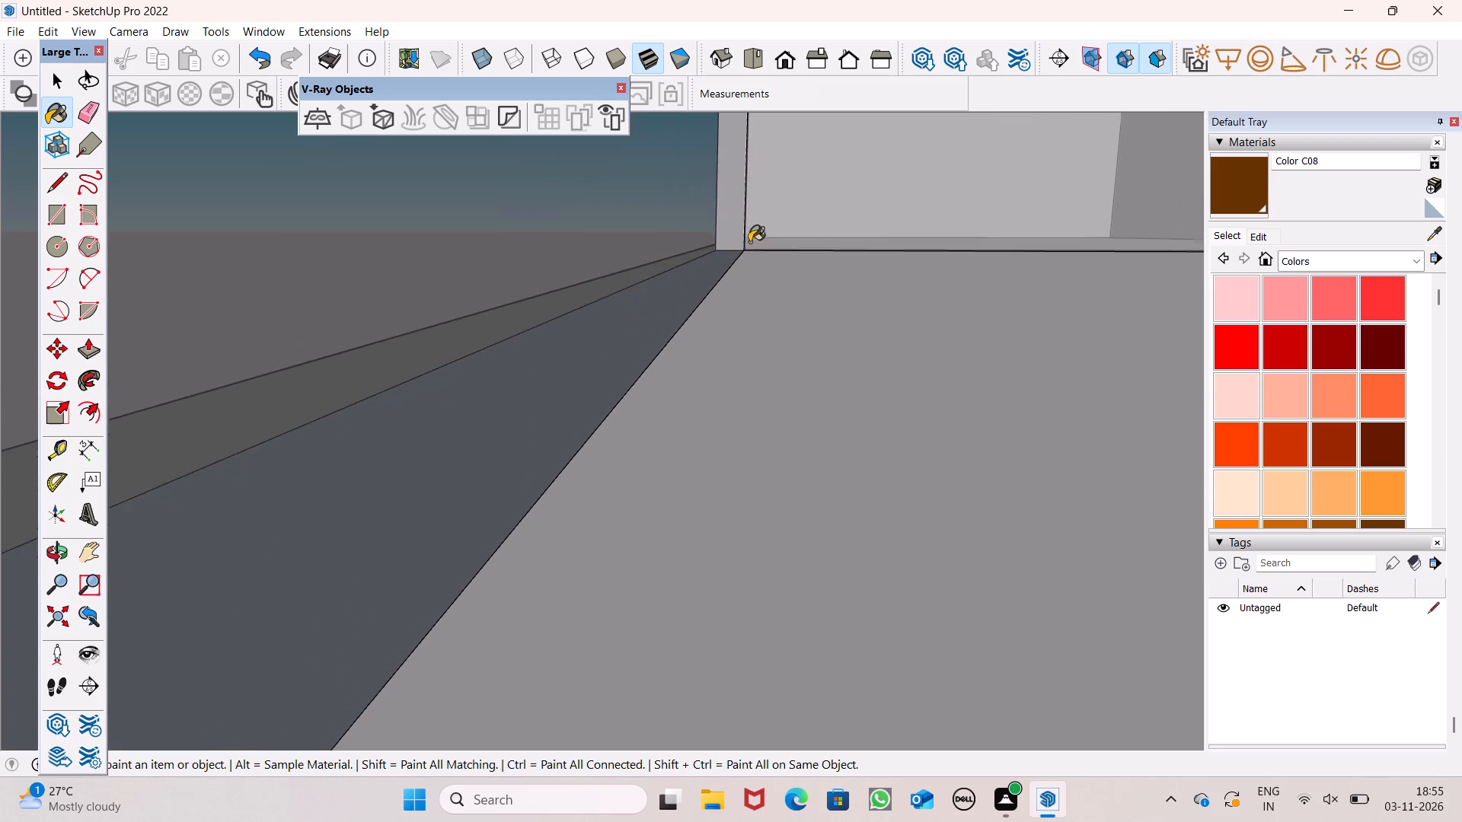
{"action": "scroll", "coordinate": [749, 242], "scroll_direction": "down", "scroll_amount": 3}
{"action": "middle_click_drag", "start_coordinate": [710, 296], "coordinate": [682, 306]}
{"action": "left_click", "coordinate": [707, 281]}
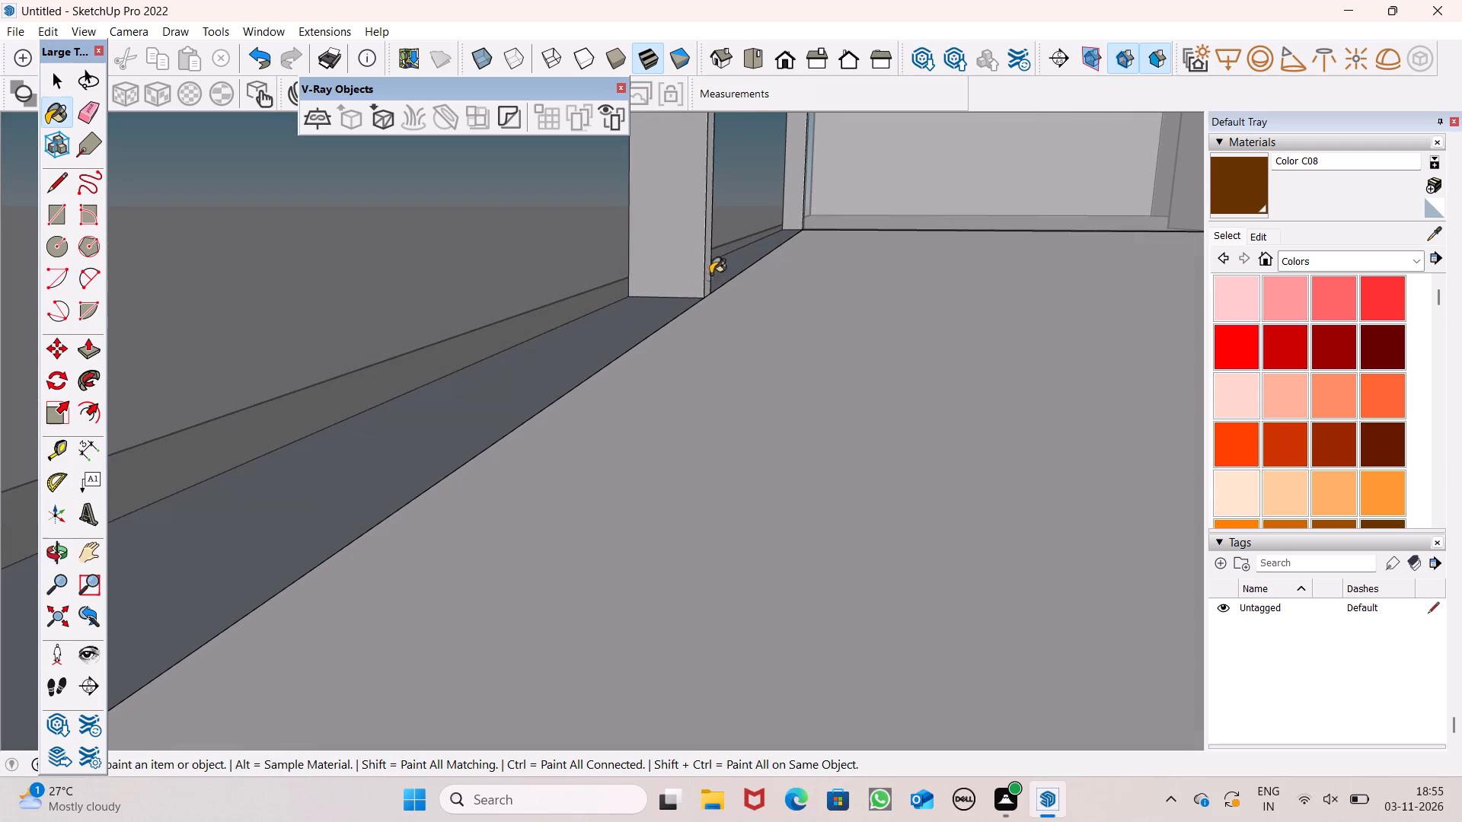
On the balcony one floor below, paint the side top rail, corner post's cap and two outer faces, and first front top-rail segment Color C08.
{"action": "scroll", "coordinate": [813, 232], "scroll_direction": "up", "scroll_amount": 6}
{"action": "scroll", "coordinate": [814, 231], "scroll_direction": "down", "scroll_amount": 12}
{"action": "middle_click_drag", "start_coordinate": [726, 294], "coordinate": [771, 330]}
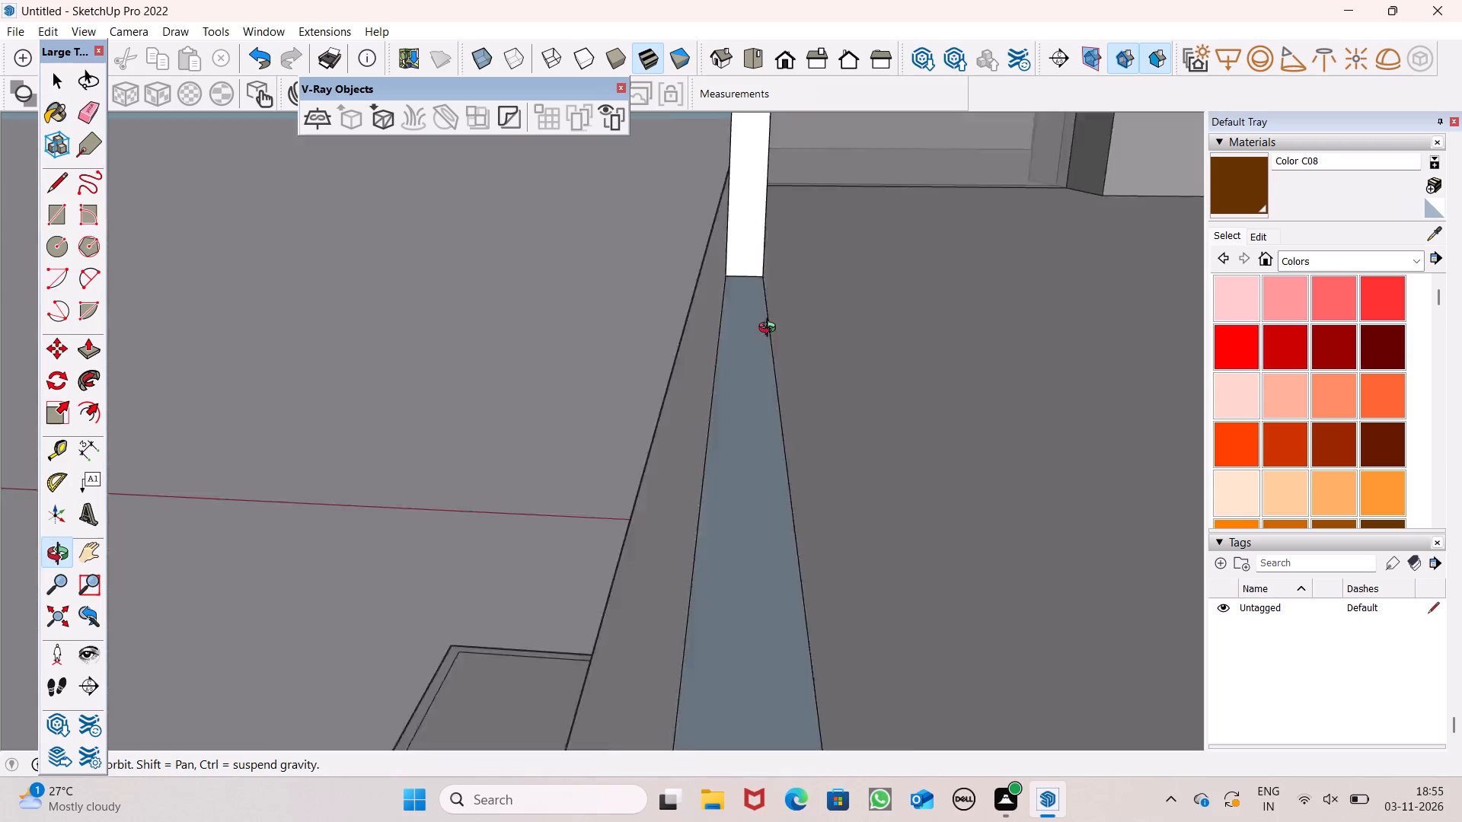
{"action": "middle_click_drag", "start_coordinate": [771, 330], "coordinate": [1017, 333]}
{"action": "scroll", "coordinate": [801, 351], "scroll_direction": "down", "scroll_amount": 13}
{"action": "middle_click_drag", "start_coordinate": [618, 317], "coordinate": [933, 338]}
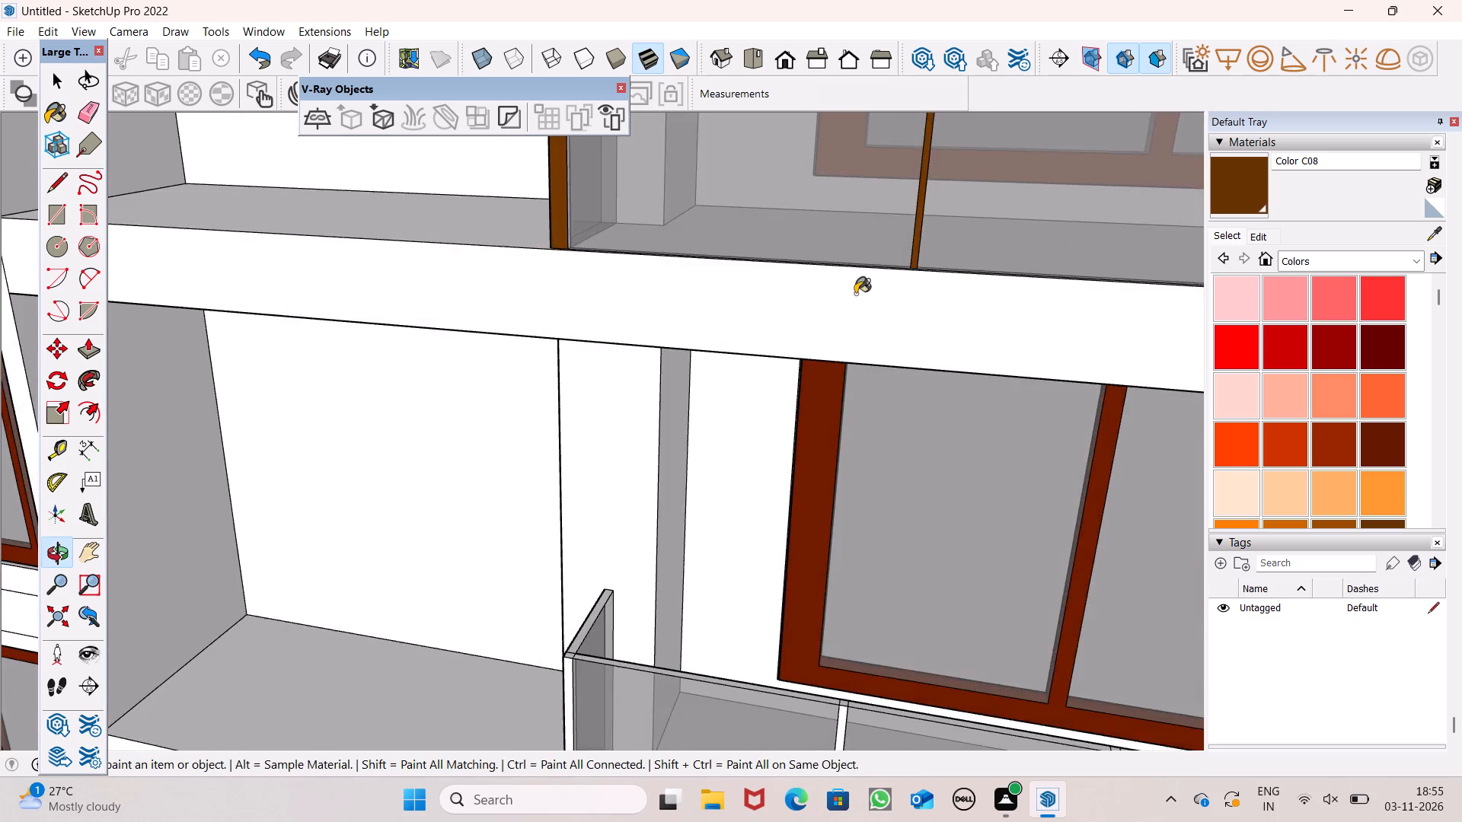
{"action": "scroll", "coordinate": [828, 310], "scroll_direction": "down", "scroll_amount": 7}
{"action": "scroll", "coordinate": [619, 285], "scroll_direction": "down", "scroll_amount": 6}
{"action": "middle_click_drag", "start_coordinate": [692, 285], "coordinate": [857, 495]}
{"action": "scroll", "coordinate": [833, 379], "scroll_direction": "up", "scroll_amount": 7}
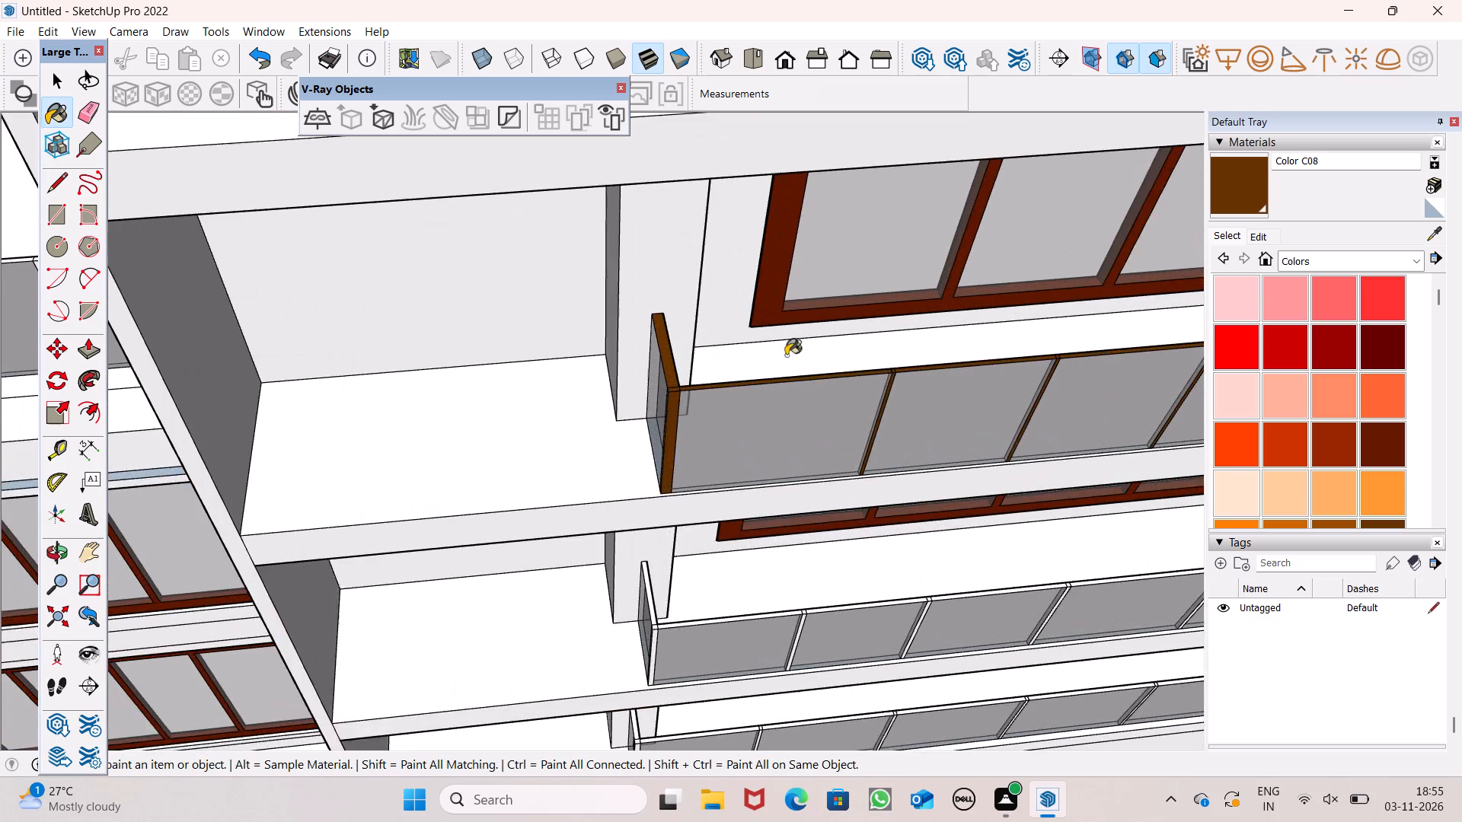
{"action": "scroll", "coordinate": [727, 355], "scroll_direction": "up", "scroll_amount": 8}
{"action": "scroll", "coordinate": [614, 328], "scroll_direction": "down", "scroll_amount": 7}
{"action": "scroll", "coordinate": [441, 316], "scroll_direction": "down", "scroll_amount": 6}
{"action": "middle_click_drag", "start_coordinate": [686, 433], "coordinate": [691, 353]}
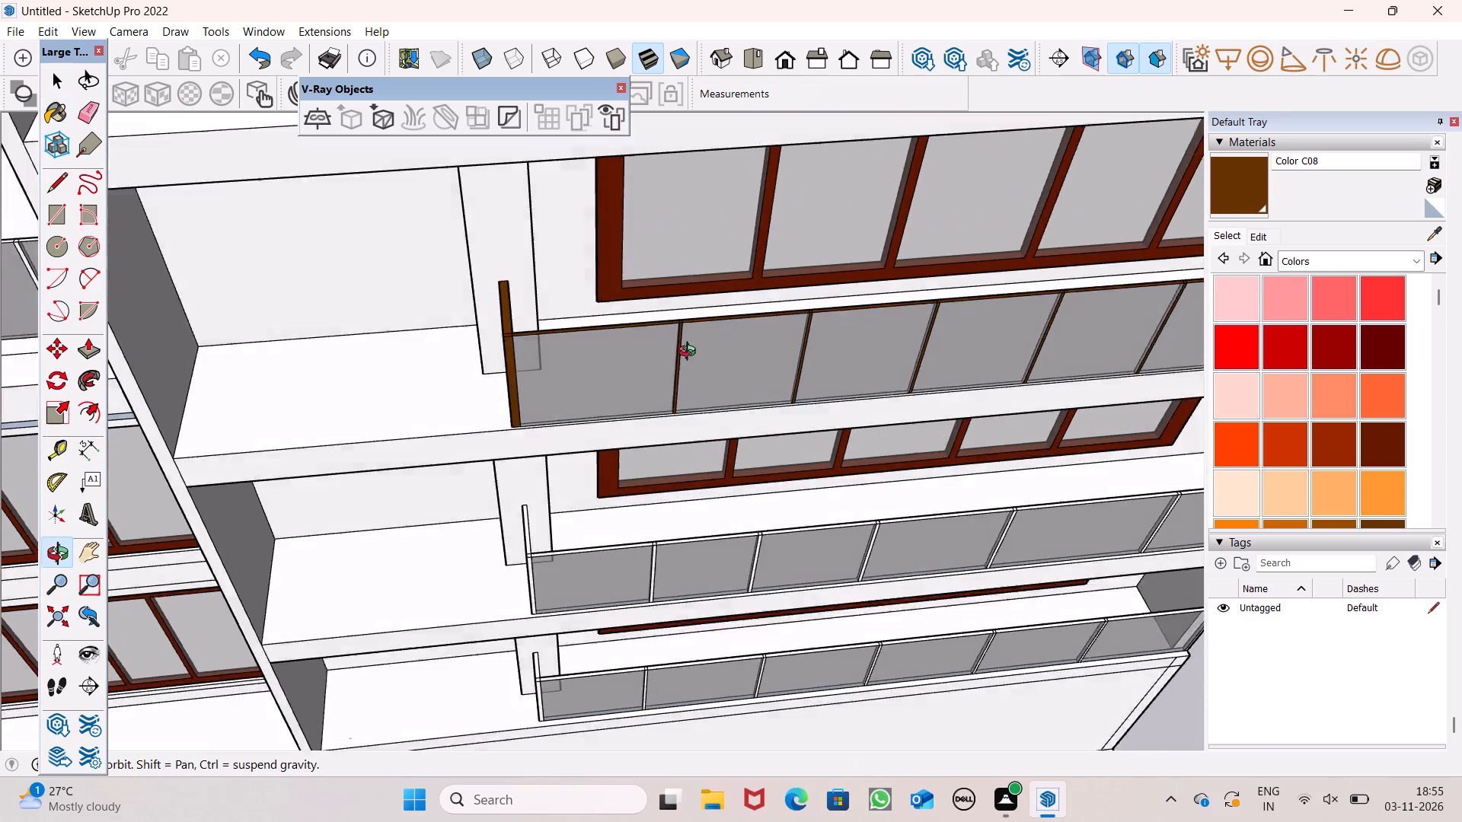
{"action": "middle_click_drag", "start_coordinate": [691, 353], "coordinate": [678, 230]}
{"action": "scroll", "coordinate": [689, 306], "scroll_direction": "up", "scroll_amount": 1}
{"action": "scroll", "coordinate": [557, 288], "scroll_direction": "down", "scroll_amount": 5}
{"action": "middle_click_drag", "start_coordinate": [828, 444], "coordinate": [666, 391]}
{"action": "scroll", "coordinate": [665, 391], "scroll_direction": "up", "scroll_amount": 8}
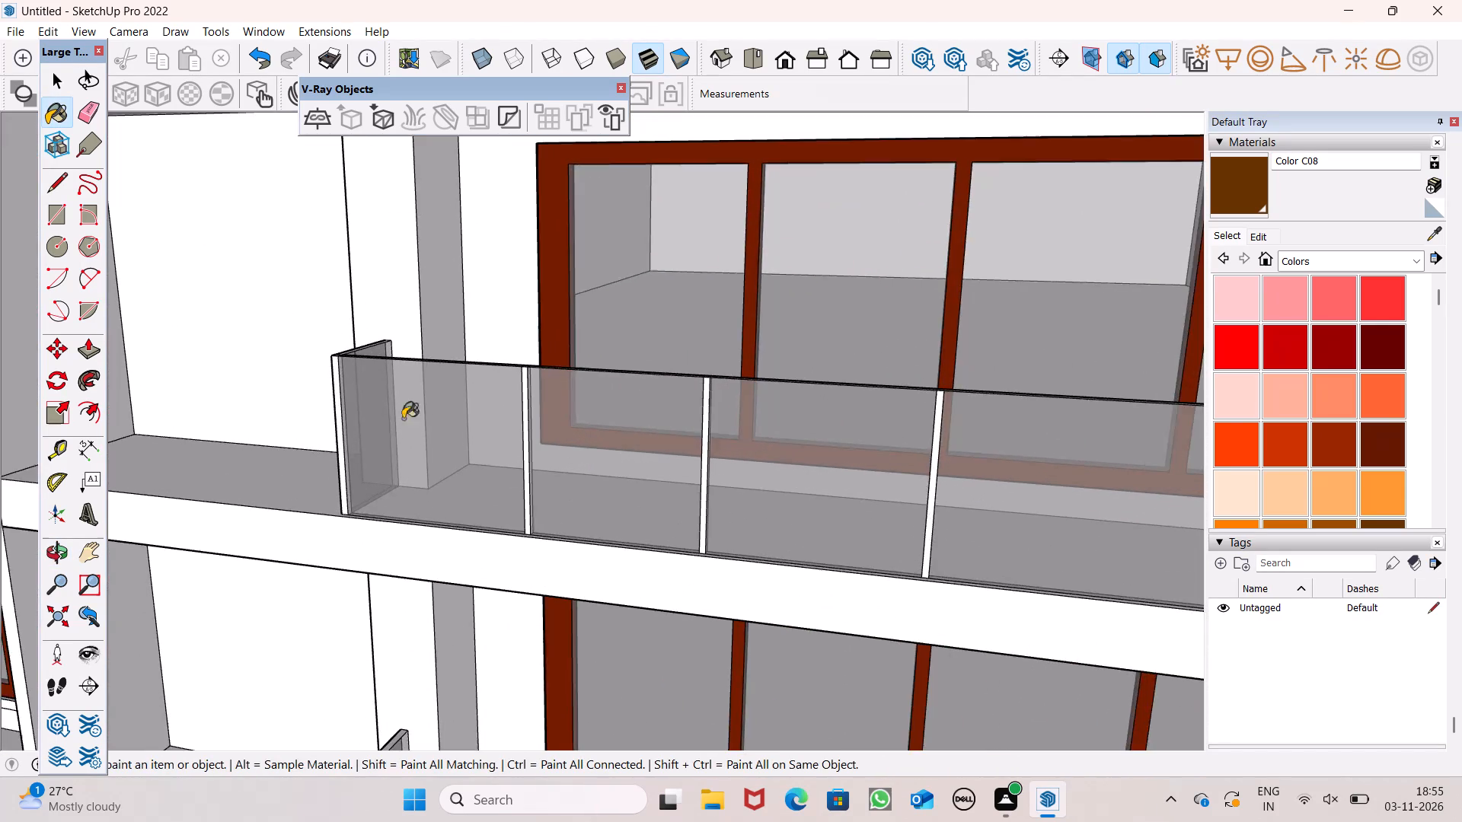
{"action": "scroll", "coordinate": [358, 398], "scroll_direction": "up", "scroll_amount": 7}
{"action": "left_click", "coordinate": [309, 360]}
{"action": "middle_click_drag", "start_coordinate": [371, 343], "coordinate": [629, 456]}
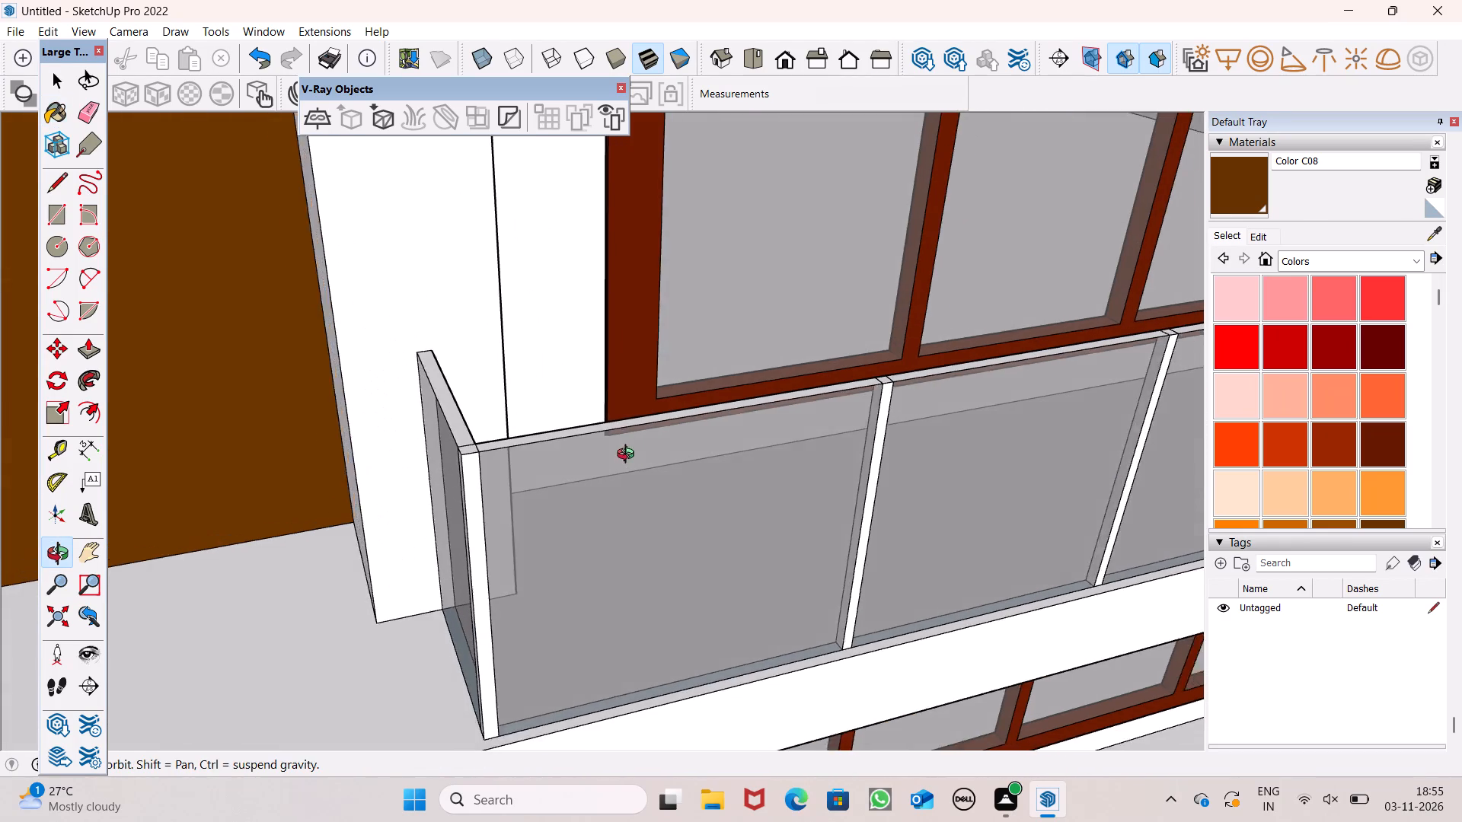
{"action": "middle_click_drag", "start_coordinate": [629, 456], "coordinate": [630, 455]}
{"action": "scroll", "coordinate": [629, 455], "scroll_direction": "up", "scroll_amount": 1}
{"action": "key", "text": "ctrl+z"}
{"action": "middle_click_drag", "start_coordinate": [570, 364], "coordinate": [757, 406]}
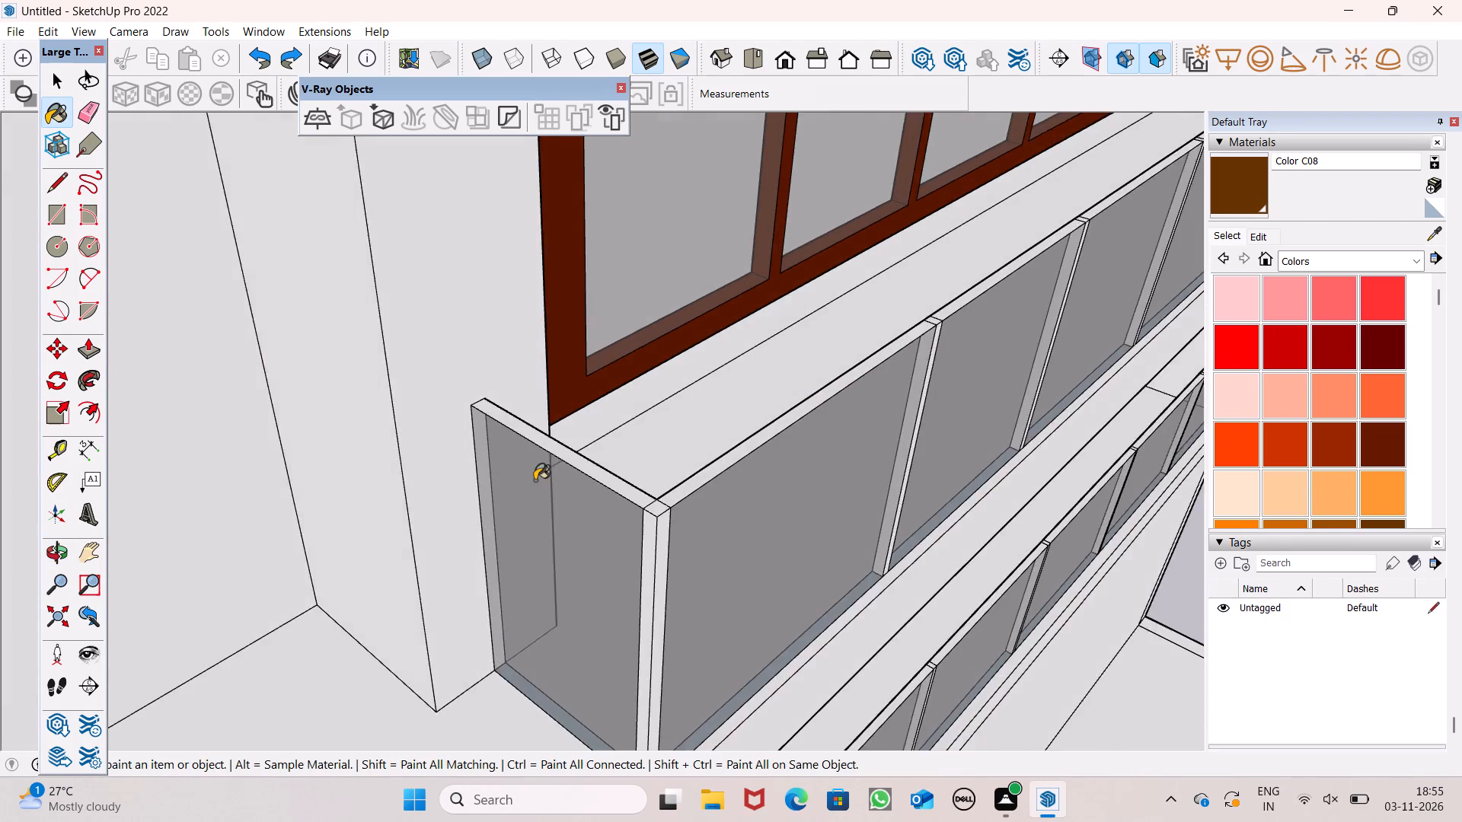
{"action": "scroll", "coordinate": [535, 479], "scroll_direction": "up", "scroll_amount": 5}
{"action": "left_click", "coordinate": [665, 505]}
{"action": "left_click", "coordinate": [751, 548]}
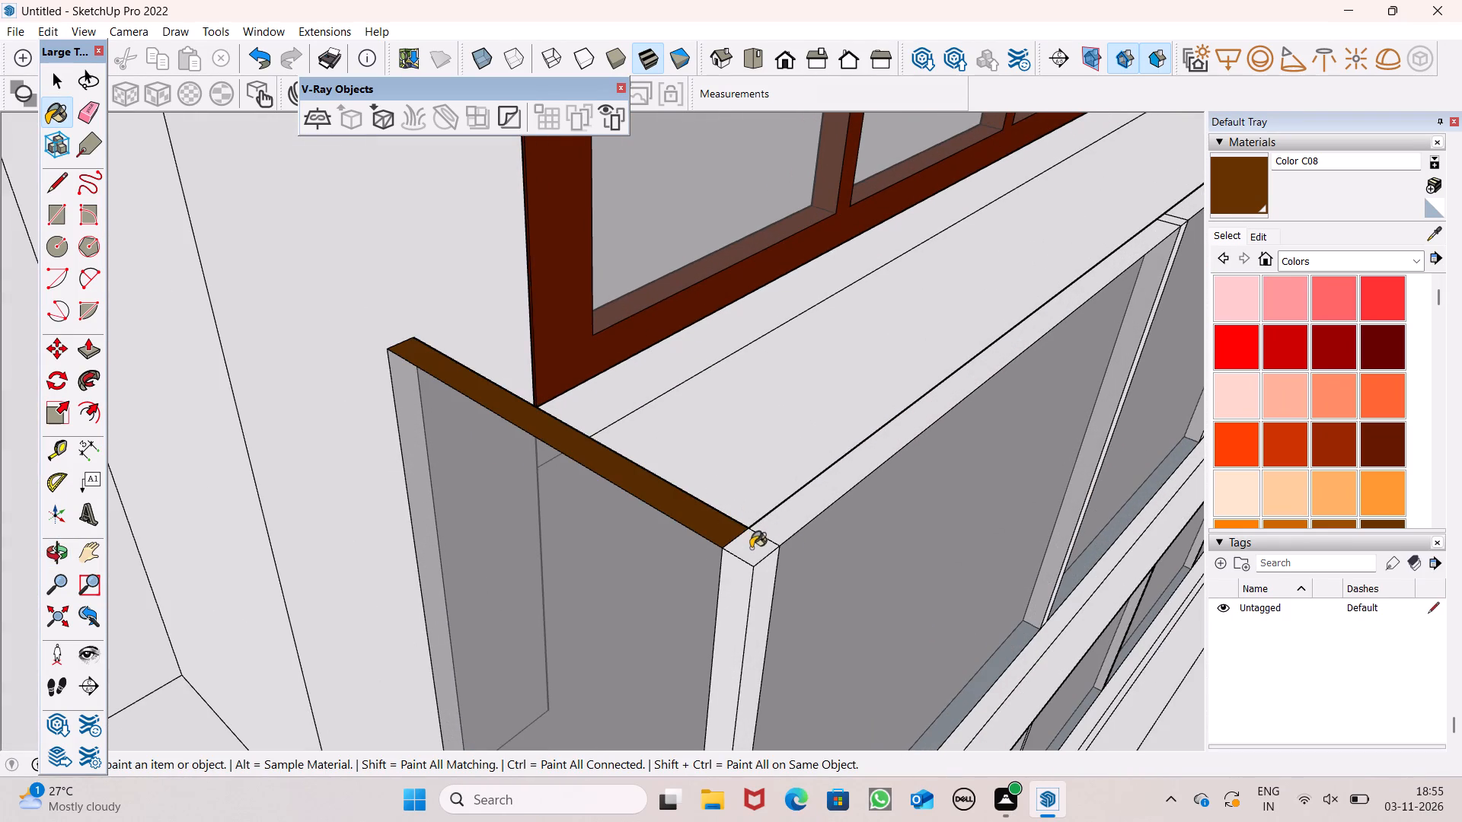
{"action": "left_click", "coordinate": [779, 534]}
{"action": "left_click", "coordinate": [762, 582]}
{"action": "left_click", "coordinate": [742, 580]}
Paint the lower balcony's first intermediate post's cap and front face, plus the following top-rail segment, brown Color C08.
{"action": "scroll", "coordinate": [713, 472], "scroll_direction": "down", "scroll_amount": 3}
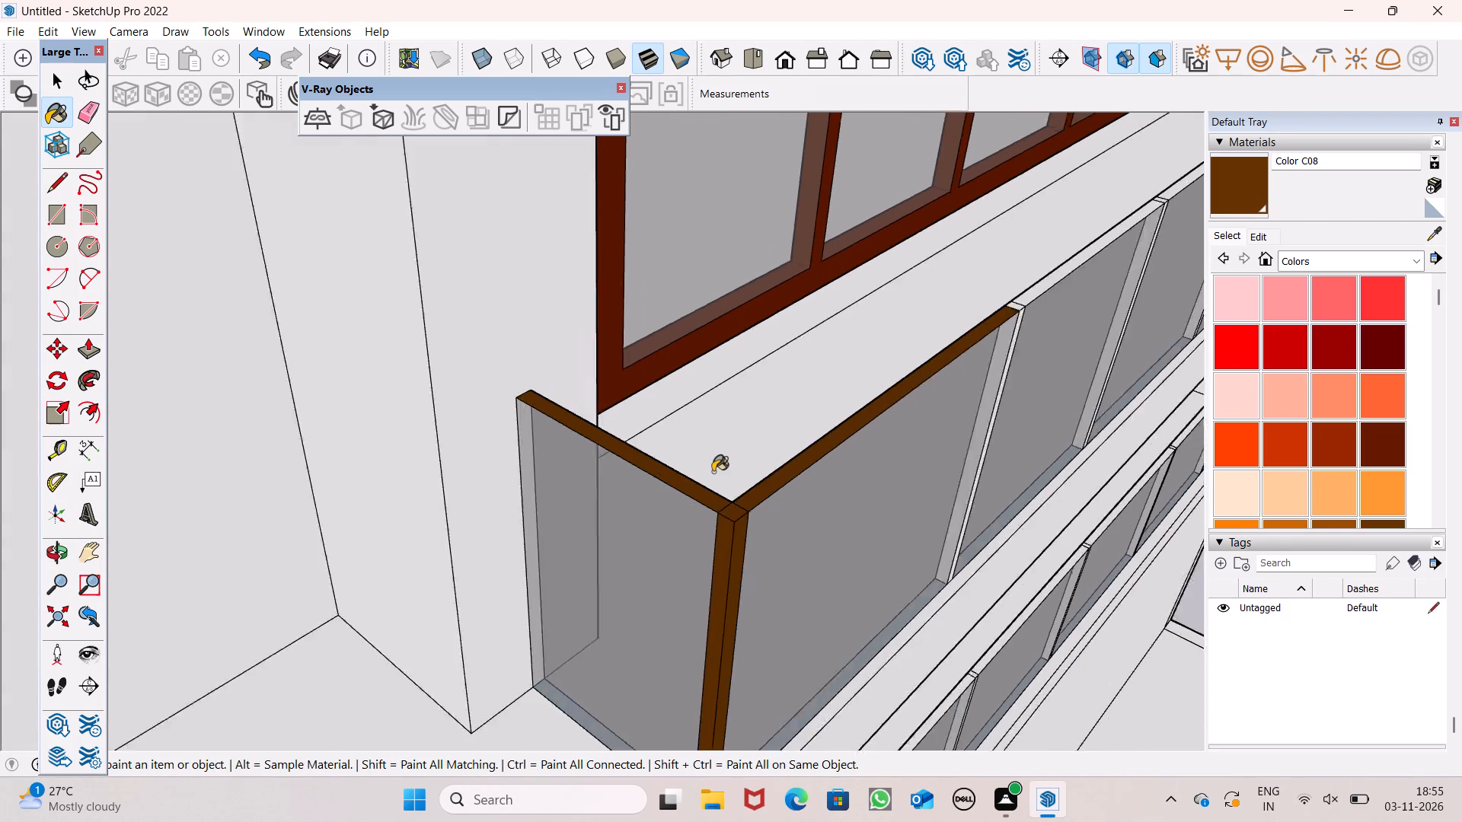
{"action": "scroll", "coordinate": [713, 472], "scroll_direction": "down", "scroll_amount": 4}
{"action": "middle_click_drag", "start_coordinate": [881, 483], "coordinate": [500, 458]}
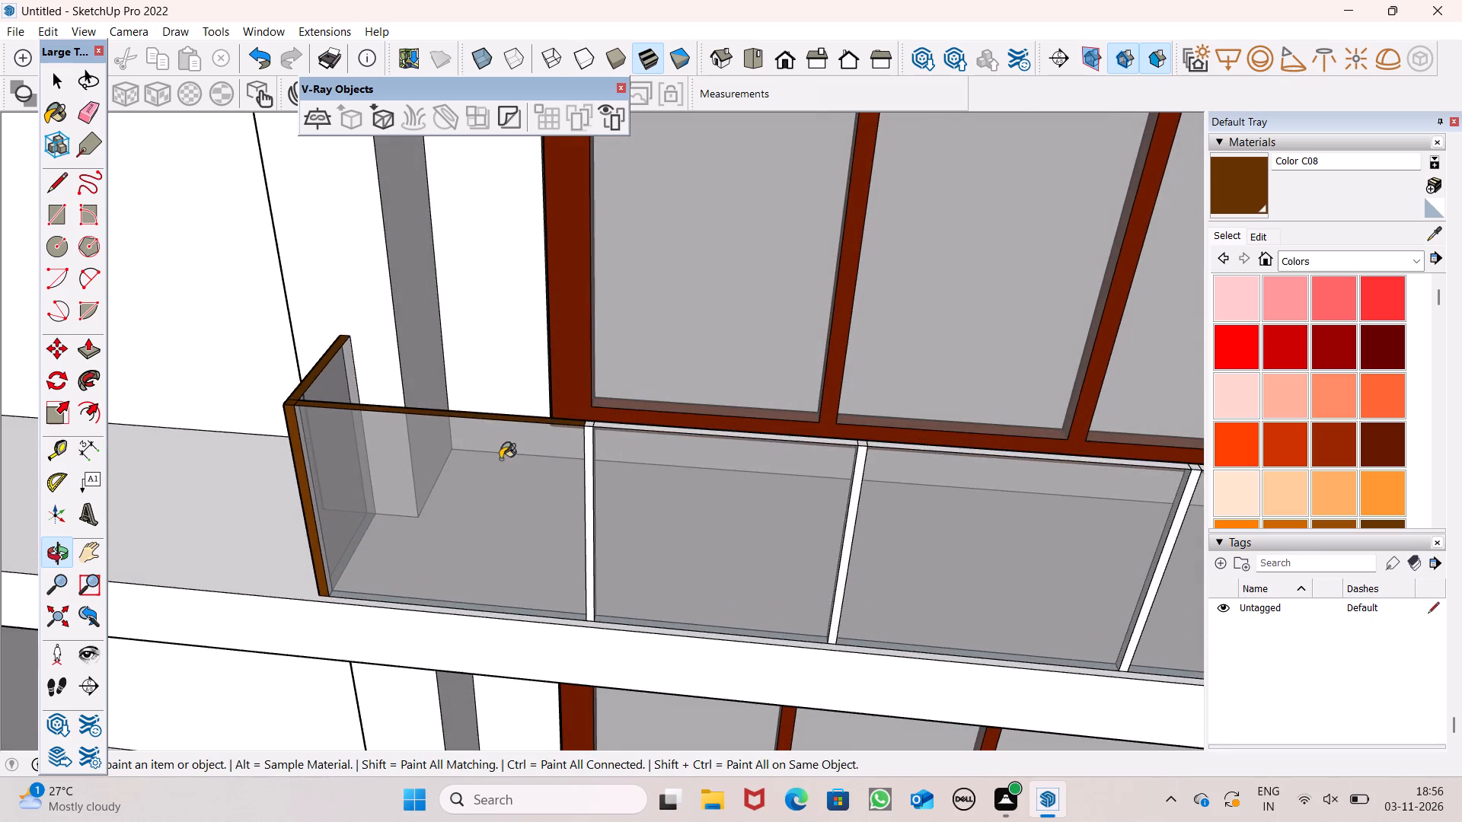
{"action": "scroll", "coordinate": [632, 408], "scroll_direction": "up", "scroll_amount": 6}
{"action": "scroll", "coordinate": [493, 458], "scroll_direction": "up", "scroll_amount": 4}
{"action": "left_click", "coordinate": [501, 449]}
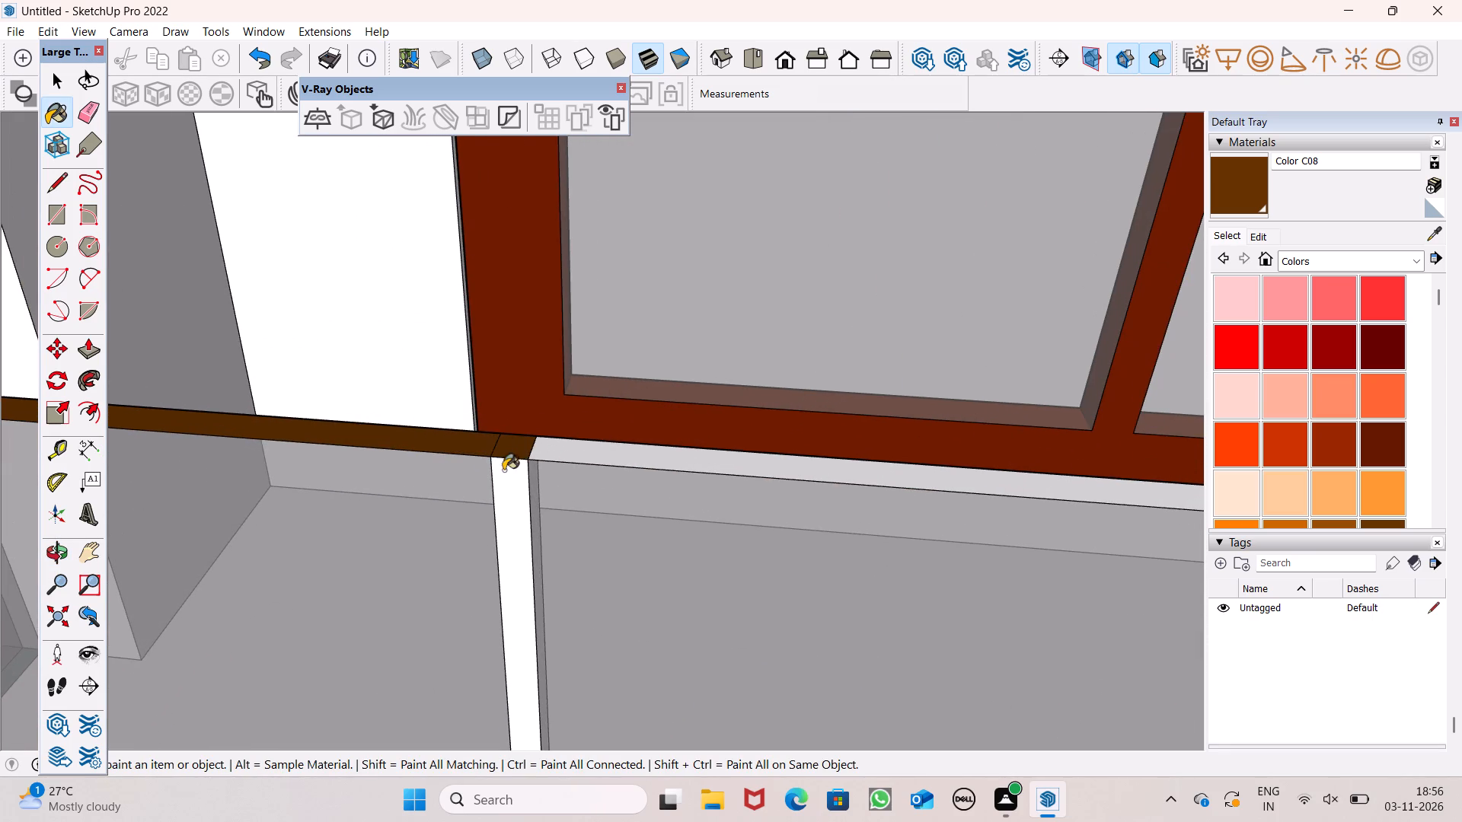
{"action": "left_click", "coordinate": [503, 472]}
{"action": "left_click", "coordinate": [544, 456]}
Paint the second intermediate post's cap and front face, plus the following top-rail segment, brown Color C08.
{"action": "scroll", "coordinate": [461, 427], "scroll_direction": "down", "scroll_amount": 7}
{"action": "scroll", "coordinate": [388, 405], "scroll_direction": "down", "scroll_amount": 6}
{"action": "scroll", "coordinate": [771, 439], "scroll_direction": "up", "scroll_amount": 7}
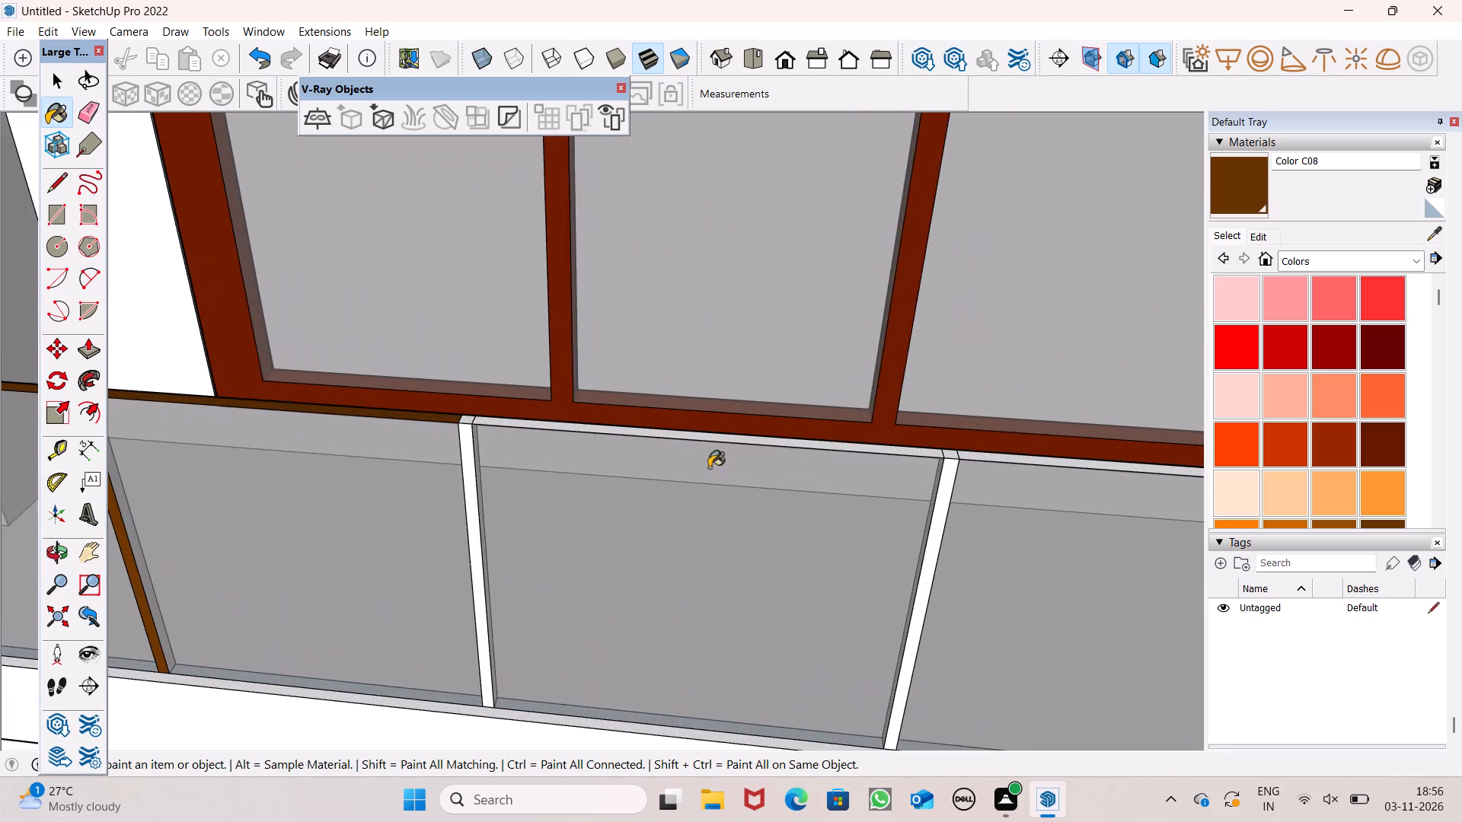
{"action": "scroll", "coordinate": [522, 464], "scroll_direction": "up", "scroll_amount": 8}
{"action": "left_click", "coordinate": [401, 364]}
{"action": "left_click_drag", "start_coordinate": [396, 400], "coordinate": [396, 393]}
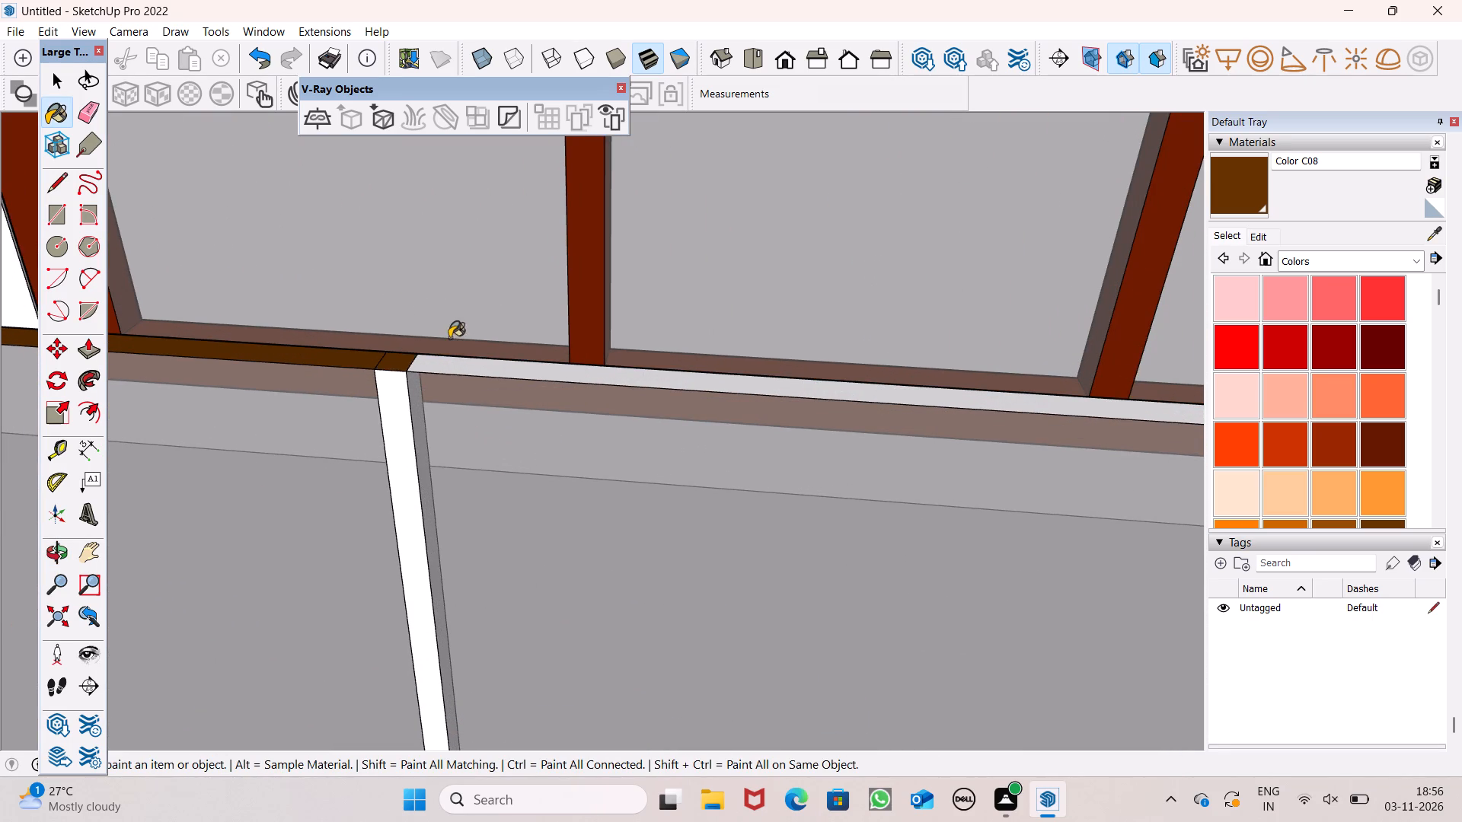
{"action": "left_click", "coordinate": [431, 362]}
Paint the third intermediate post's cap and front face, plus the following top-rail segment, brown Color C08.
{"action": "scroll", "coordinate": [376, 341], "scroll_direction": "down", "scroll_amount": 14}
{"action": "scroll", "coordinate": [547, 413], "scroll_direction": "up", "scroll_amount": 6}
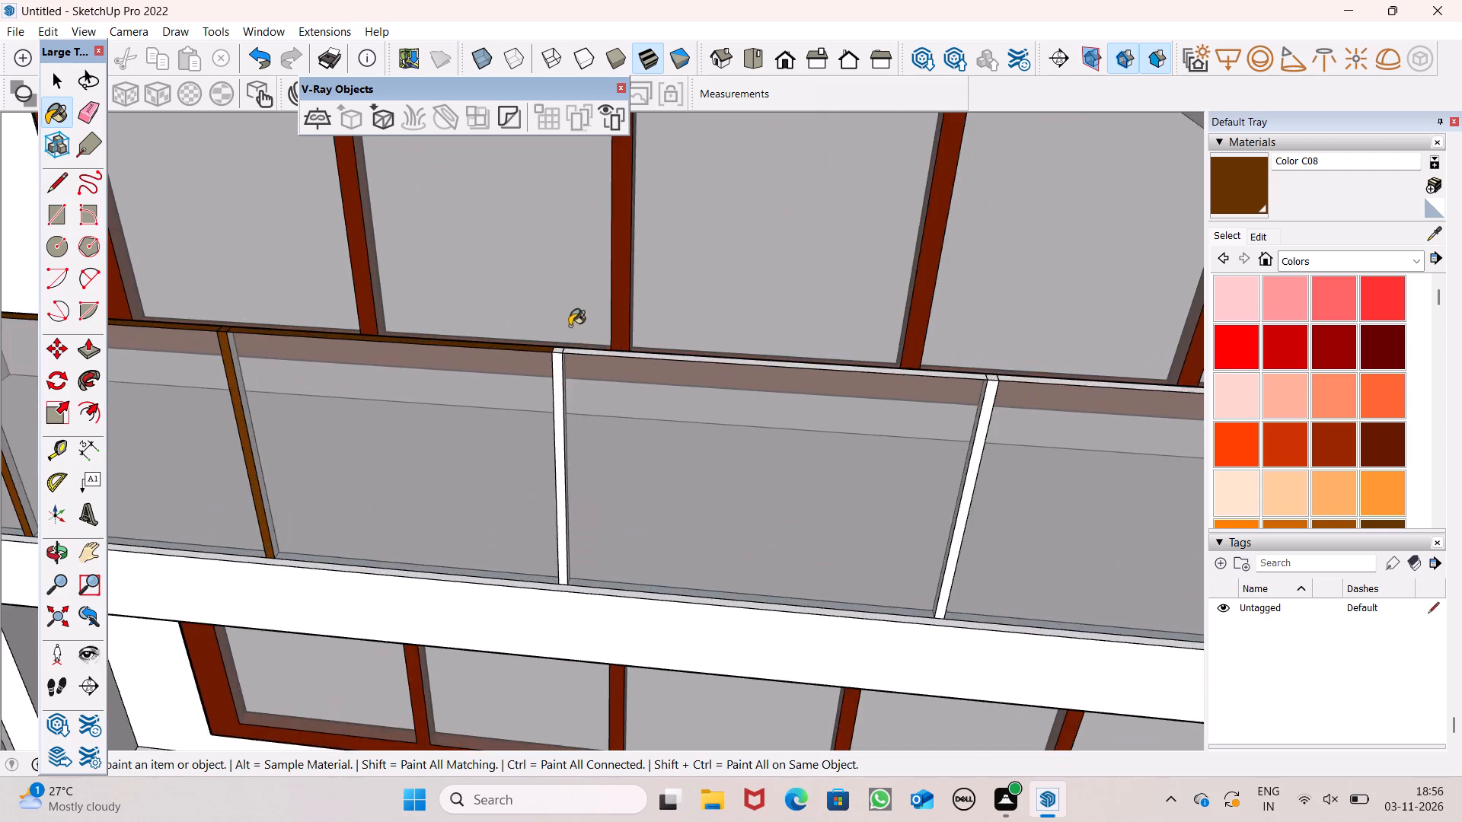
{"action": "scroll", "coordinate": [551, 357], "scroll_direction": "up", "scroll_amount": 7}
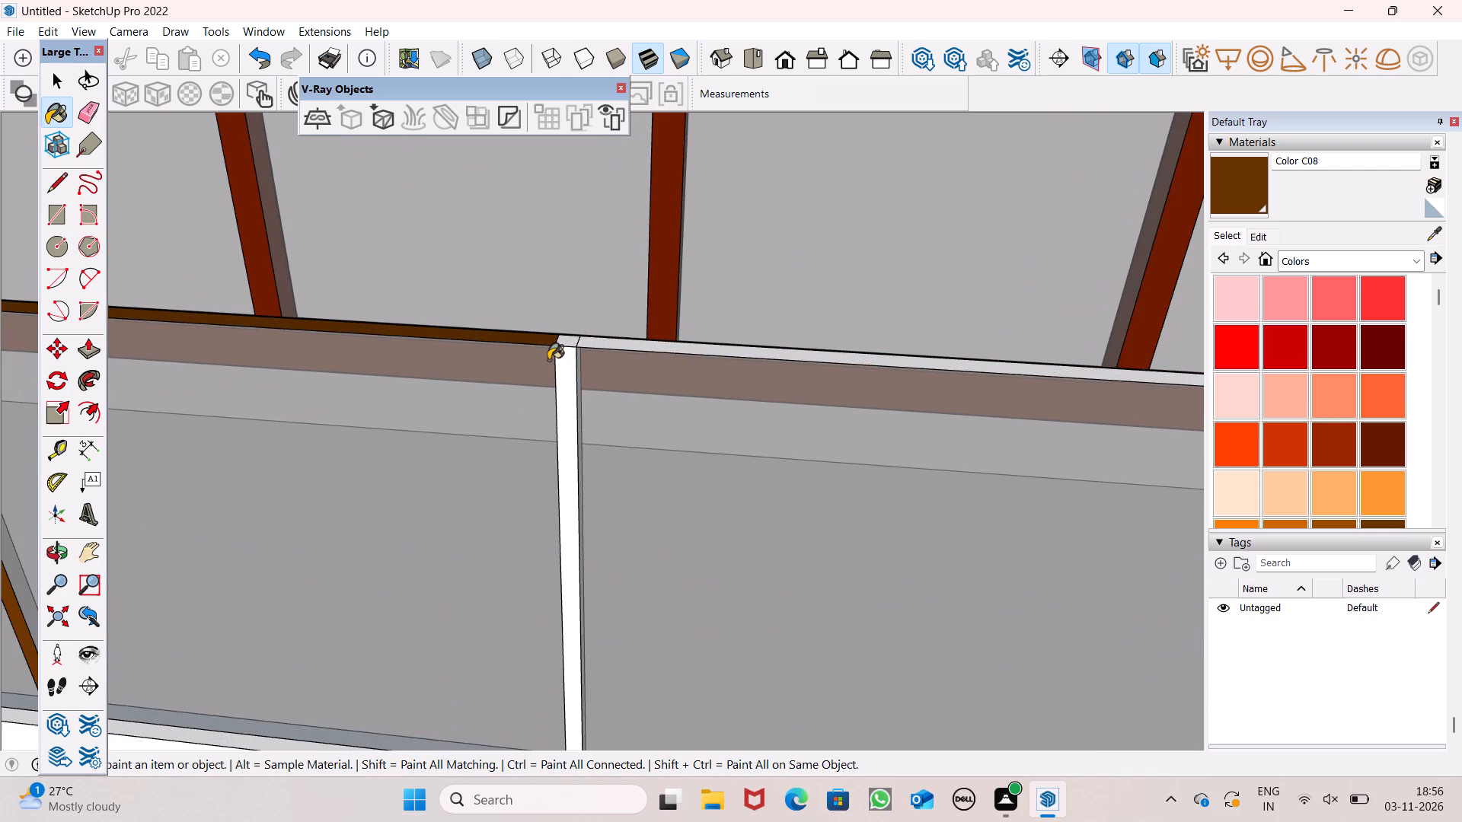
{"action": "scroll", "coordinate": [570, 346], "scroll_direction": "up", "scroll_amount": 6}
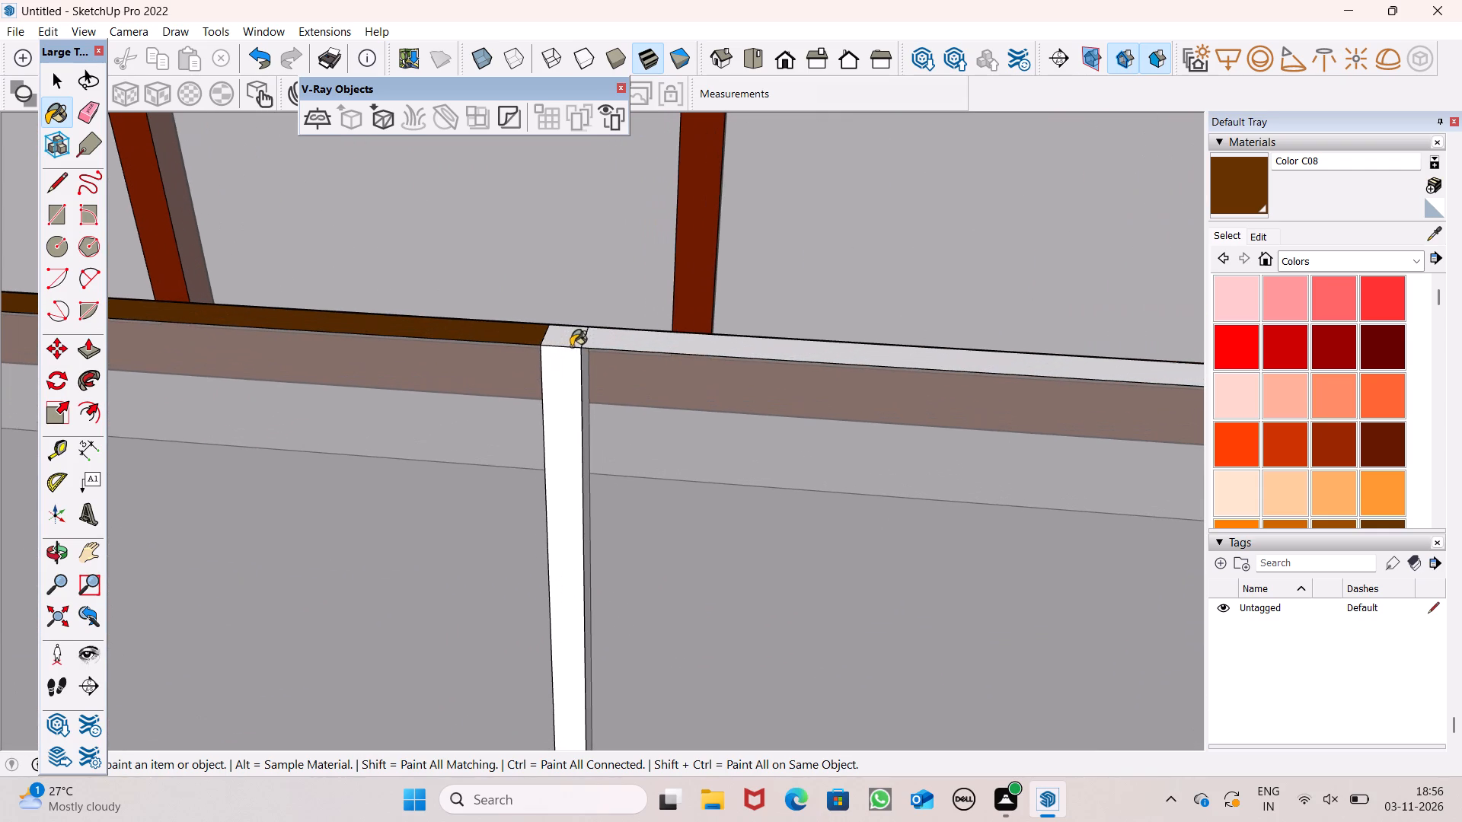
{"action": "left_click", "coordinate": [572, 343]}
{"action": "left_click", "coordinate": [564, 359]}
{"action": "left_click", "coordinate": [592, 339]}
Paint the fourth intermediate post's cap and front face, plus the following top-rail segment, brown Color C08.
{"action": "scroll", "coordinate": [561, 332], "scroll_direction": "down", "scroll_amount": 5}
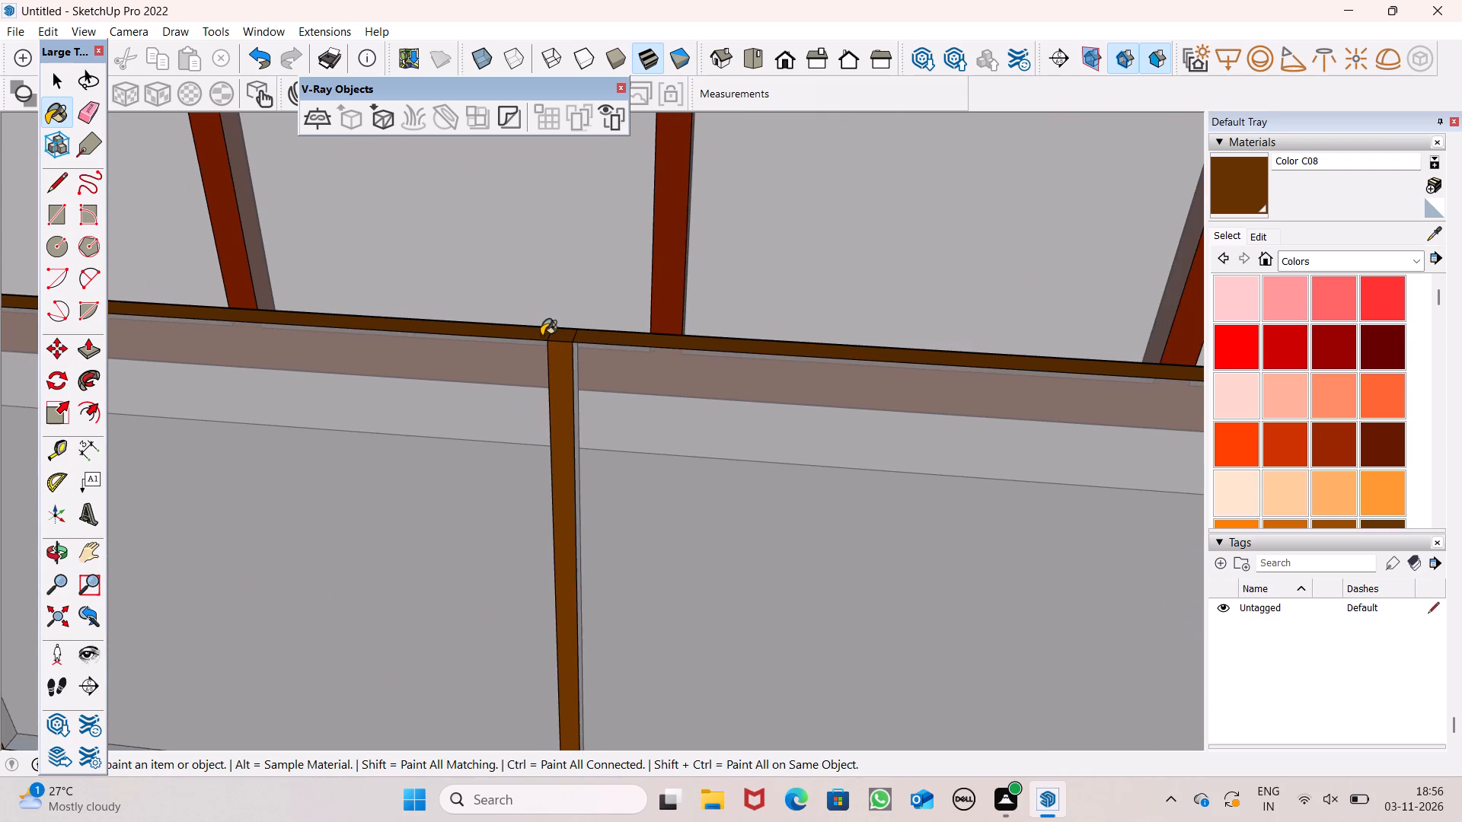
{"action": "scroll", "coordinate": [539, 336], "scroll_direction": "down", "scroll_amount": 16}
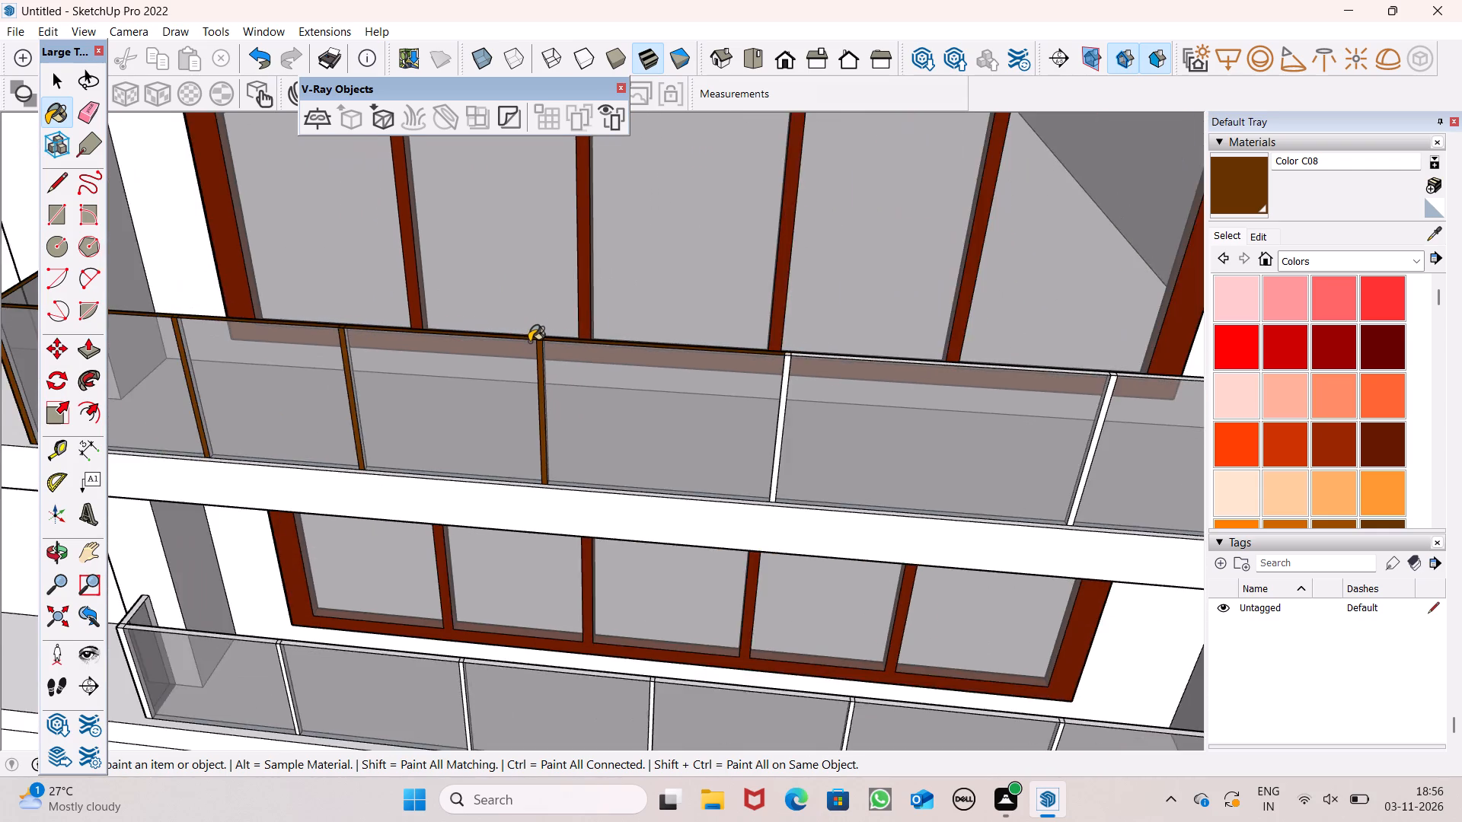
{"action": "scroll", "coordinate": [529, 342], "scroll_direction": "down", "scroll_amount": 5}
{"action": "scroll", "coordinate": [624, 309], "scroll_direction": "up", "scroll_amount": 7}
{"action": "scroll", "coordinate": [743, 388], "scroll_direction": "up", "scroll_amount": 8}
{"action": "middle_click", "coordinate": [744, 400]}
{"action": "scroll", "coordinate": [771, 409], "scroll_direction": "up", "scroll_amount": 7}
{"action": "left_click", "coordinate": [686, 420]}
{"action": "left_click_drag", "start_coordinate": [759, 412], "coordinate": [730, 421]}
{"action": "left_click", "coordinate": [675, 447]}
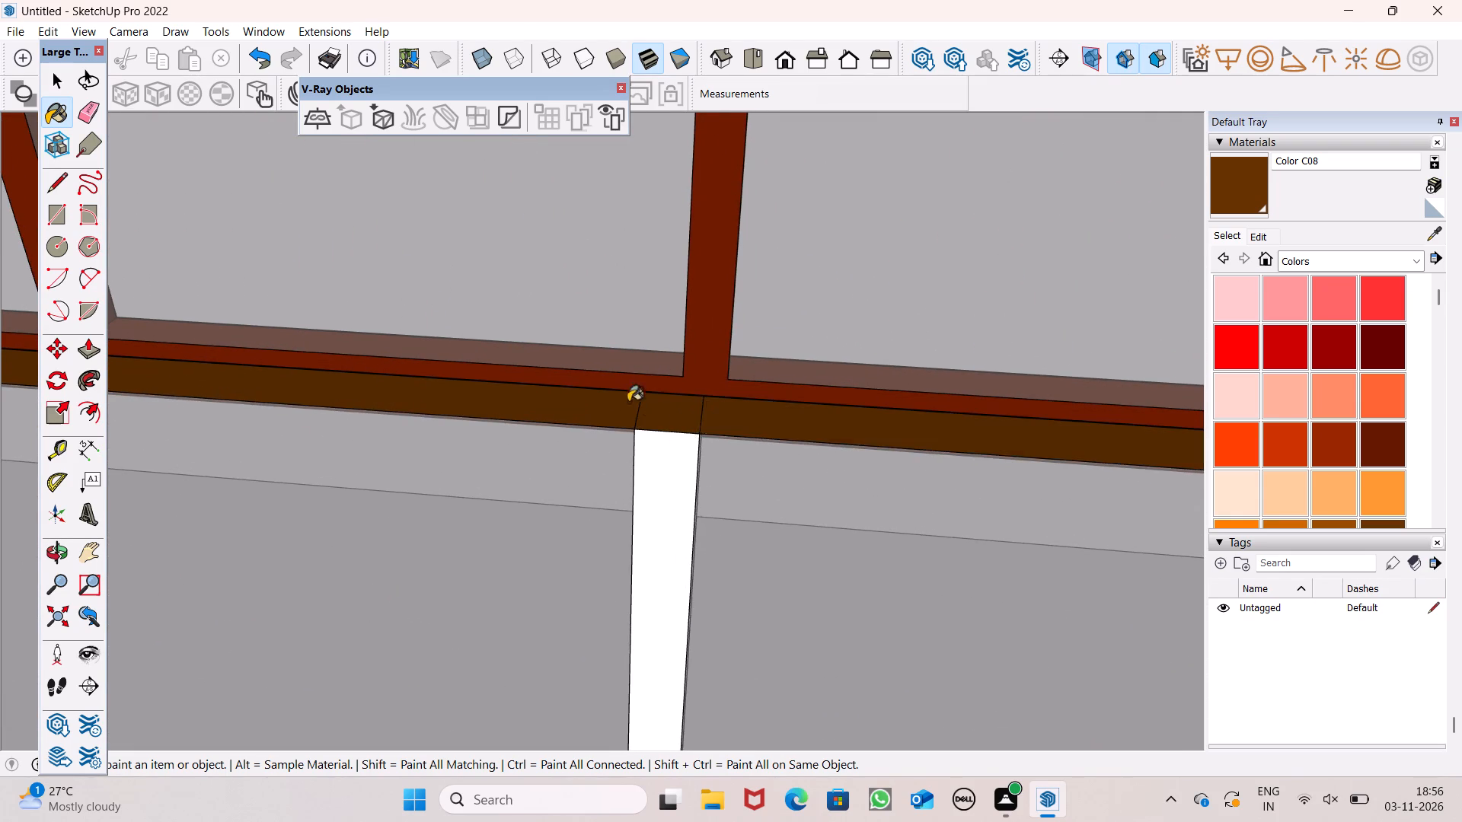
Paint the last intermediate post's cap and front face, plus the final top-rail segment up to the far corner, brown Color C08.
{"action": "scroll", "coordinate": [606, 390], "scroll_direction": "down", "scroll_amount": 17}
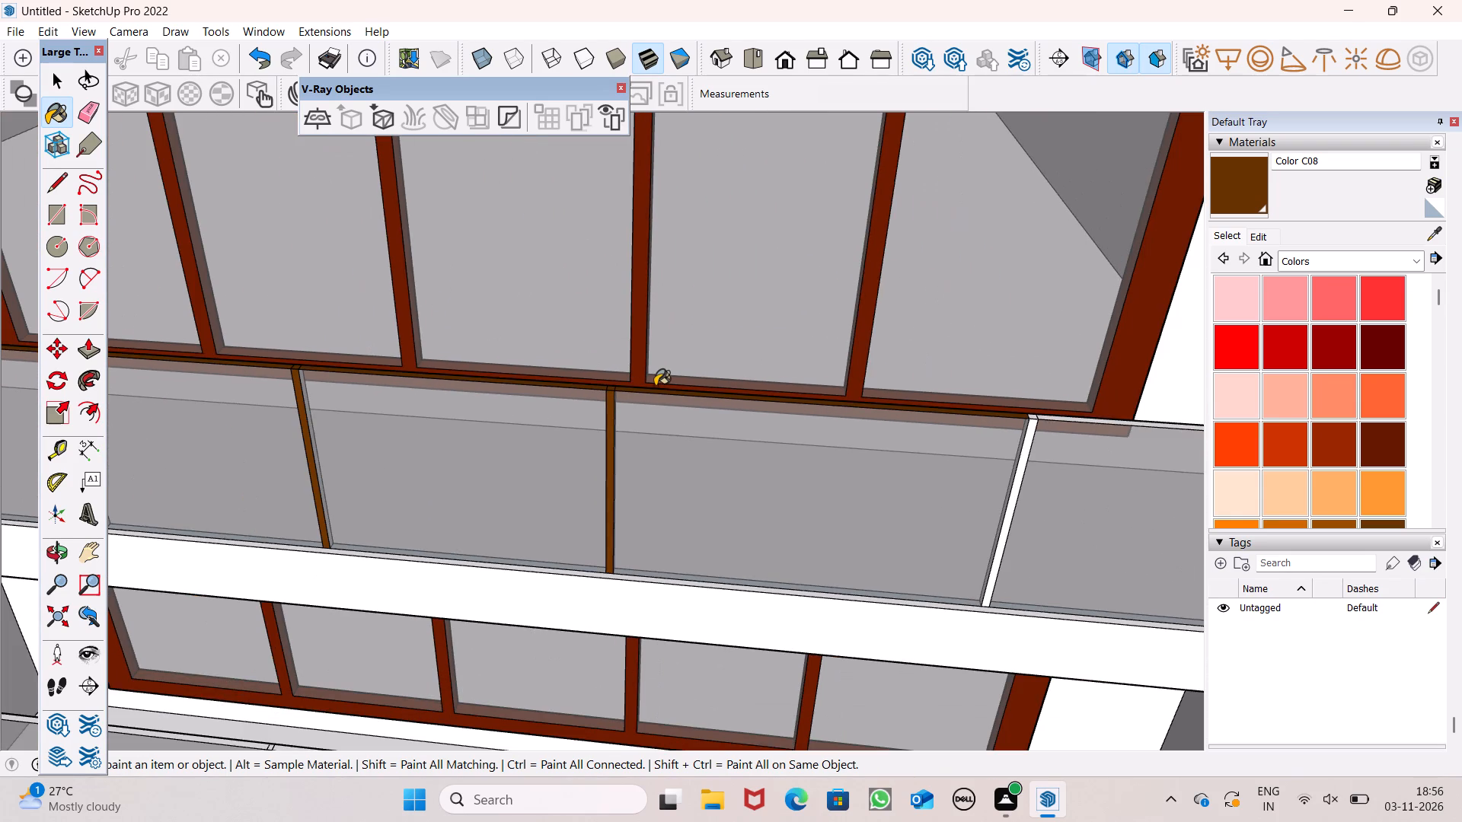
{"action": "scroll", "coordinate": [692, 361], "scroll_direction": "down", "scroll_amount": 7}
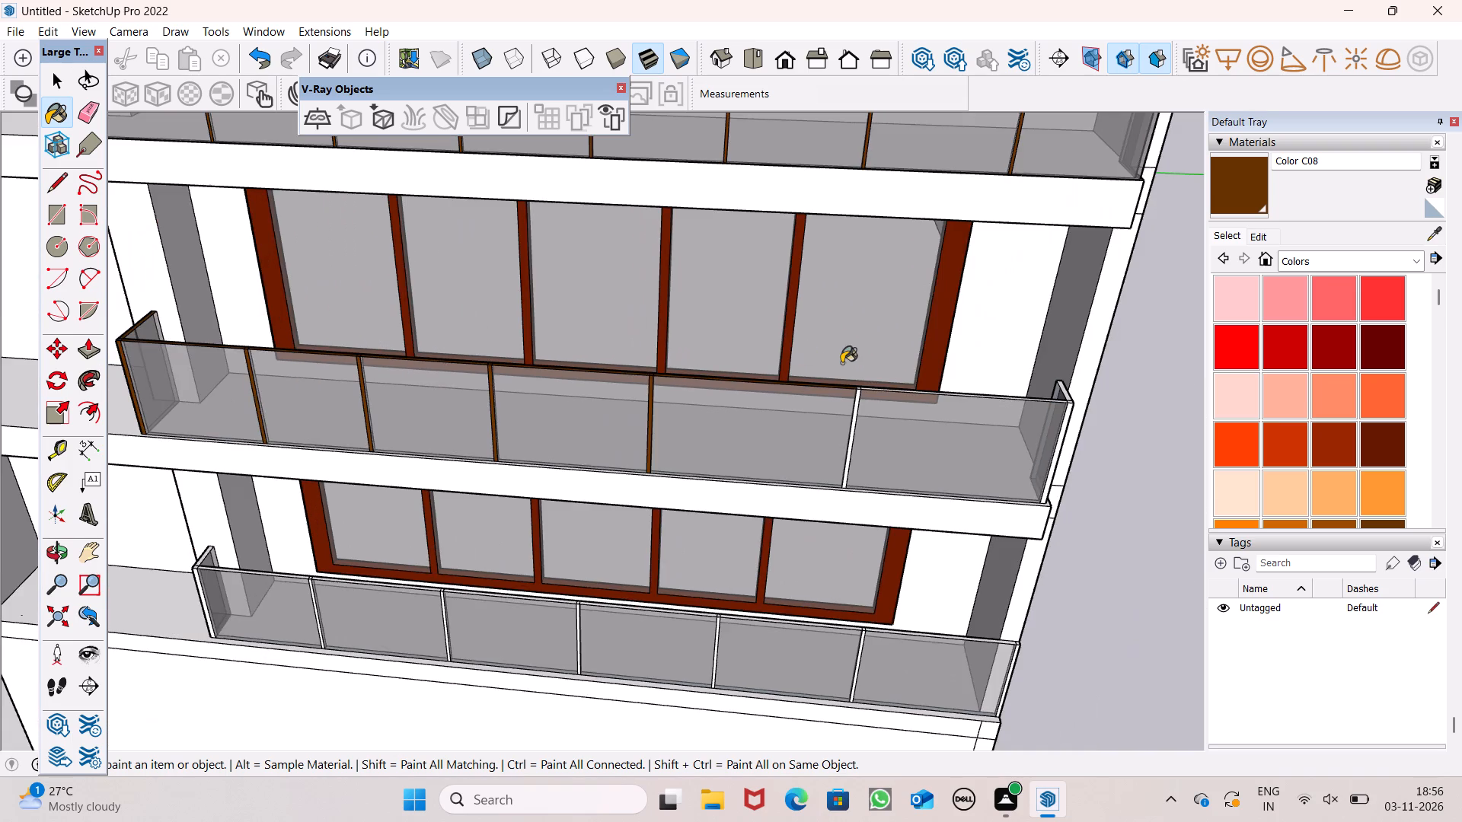
{"action": "scroll", "coordinate": [845, 368], "scroll_direction": "up", "scroll_amount": 19}
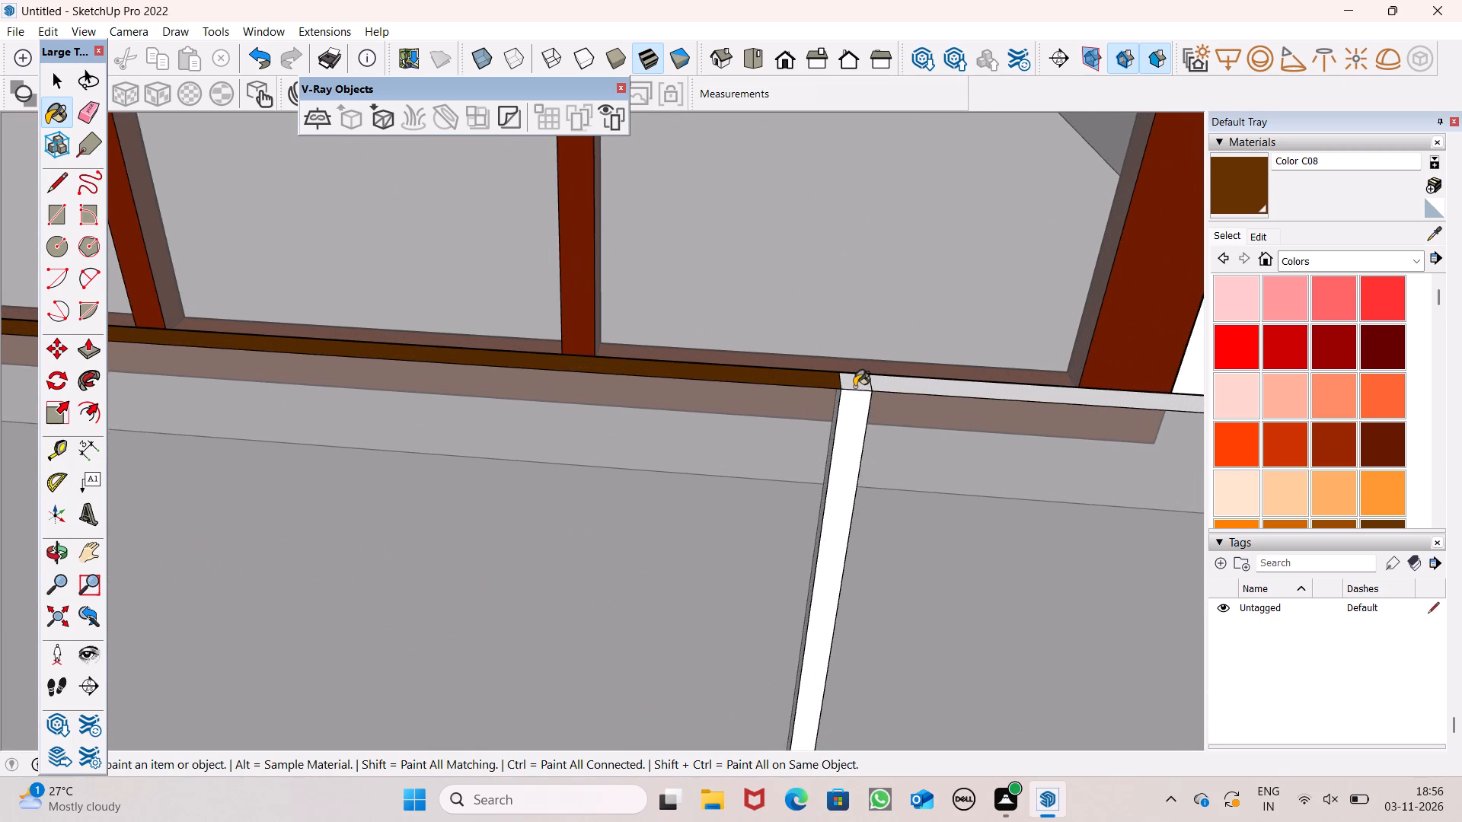
{"action": "scroll", "coordinate": [854, 387], "scroll_direction": "up", "scroll_amount": 7}
{"action": "left_click", "coordinate": [851, 381]}
{"action": "left_click", "coordinate": [853, 419]}
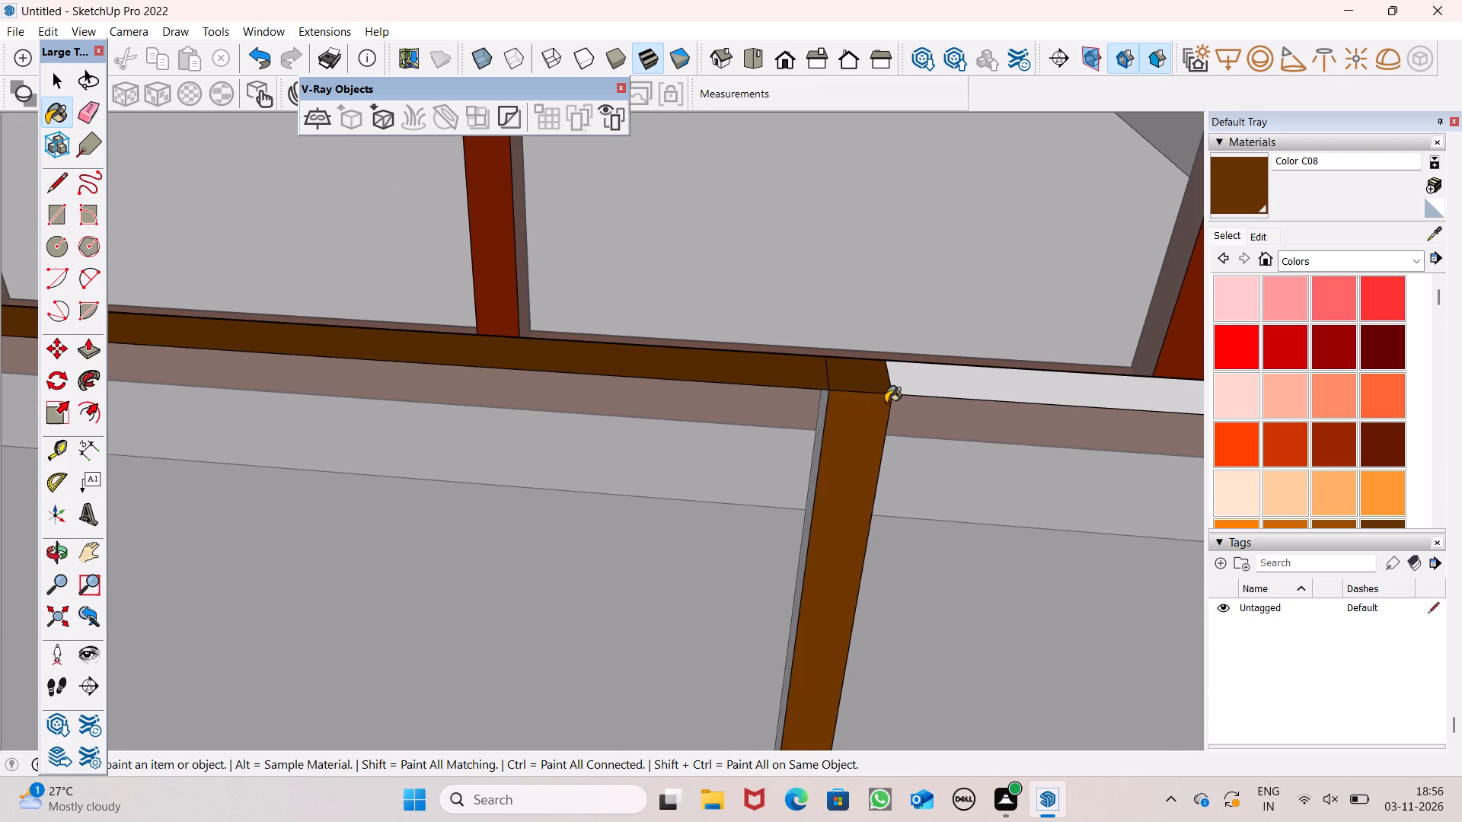
{"action": "left_click", "coordinate": [902, 387]}
Paint the far corner post's cap, front face and outer side face, plus the short return rail's top, brown Color C08.
{"action": "scroll", "coordinate": [635, 371], "scroll_direction": "down", "scroll_amount": 8}
{"action": "scroll", "coordinate": [573, 363], "scroll_direction": "down", "scroll_amount": 13}
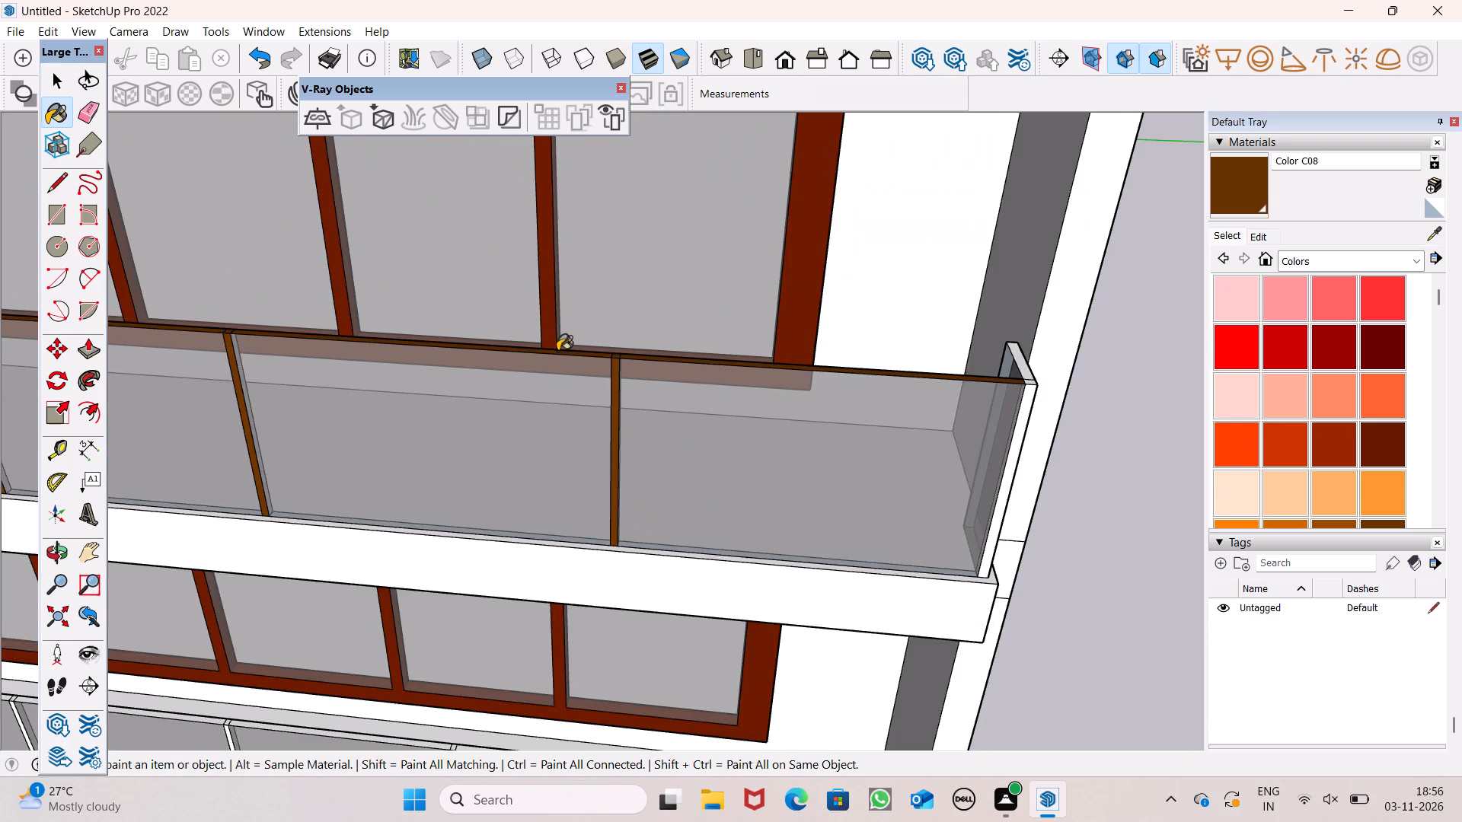
{"action": "scroll", "coordinate": [1069, 353], "scroll_direction": "up", "scroll_amount": 7}
{"action": "scroll", "coordinate": [889, 381], "scroll_direction": "down", "scroll_amount": 4}
{"action": "middle_click_drag", "start_coordinate": [879, 389], "coordinate": [881, 404]}
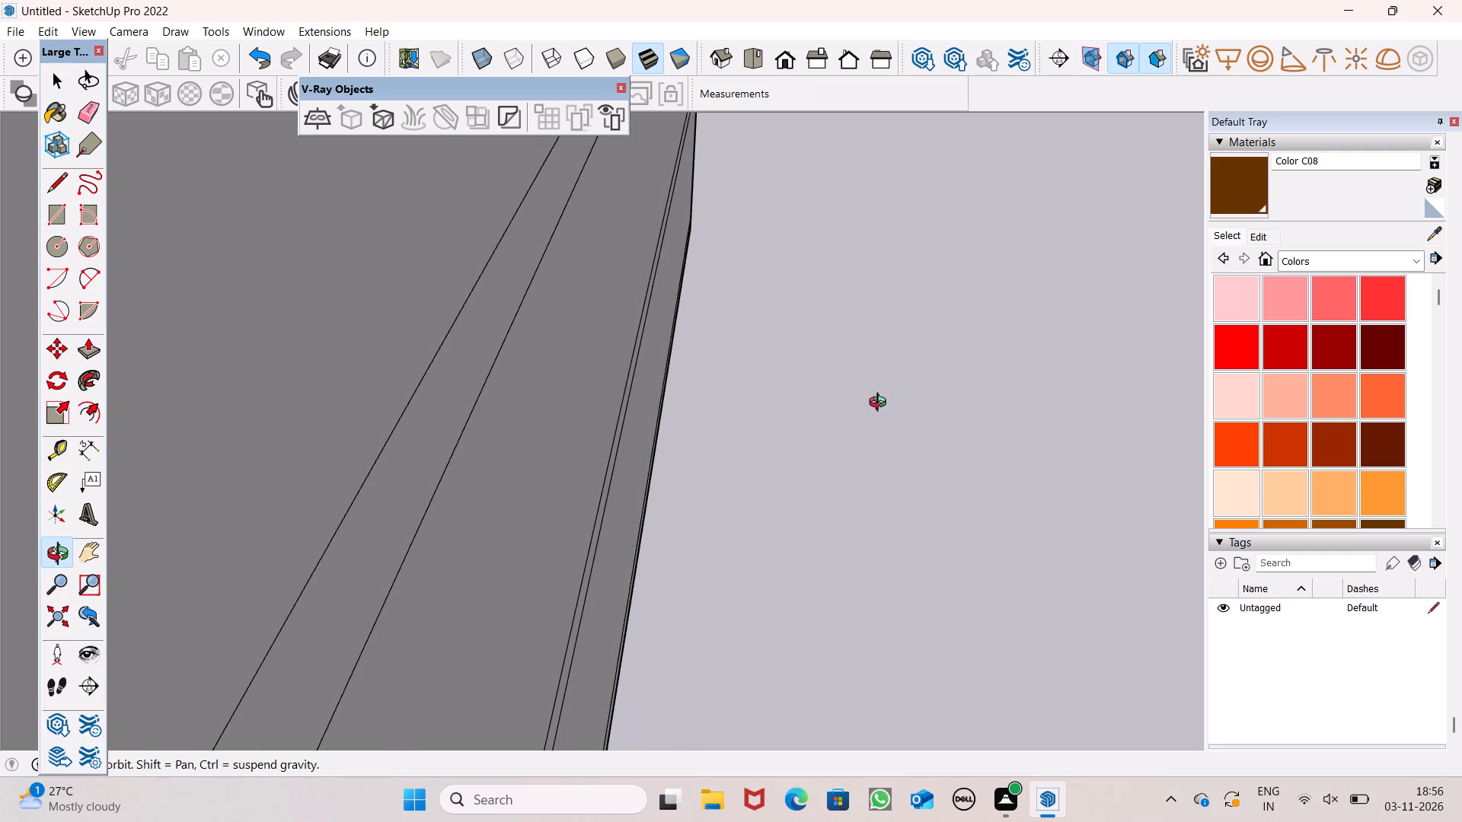
{"action": "middle_click_drag", "start_coordinate": [881, 404], "coordinate": [881, 406]}
{"action": "scroll", "coordinate": [907, 385], "scroll_direction": "down", "scroll_amount": 7}
{"action": "scroll", "coordinate": [837, 411], "scroll_direction": "up", "scroll_amount": 10}
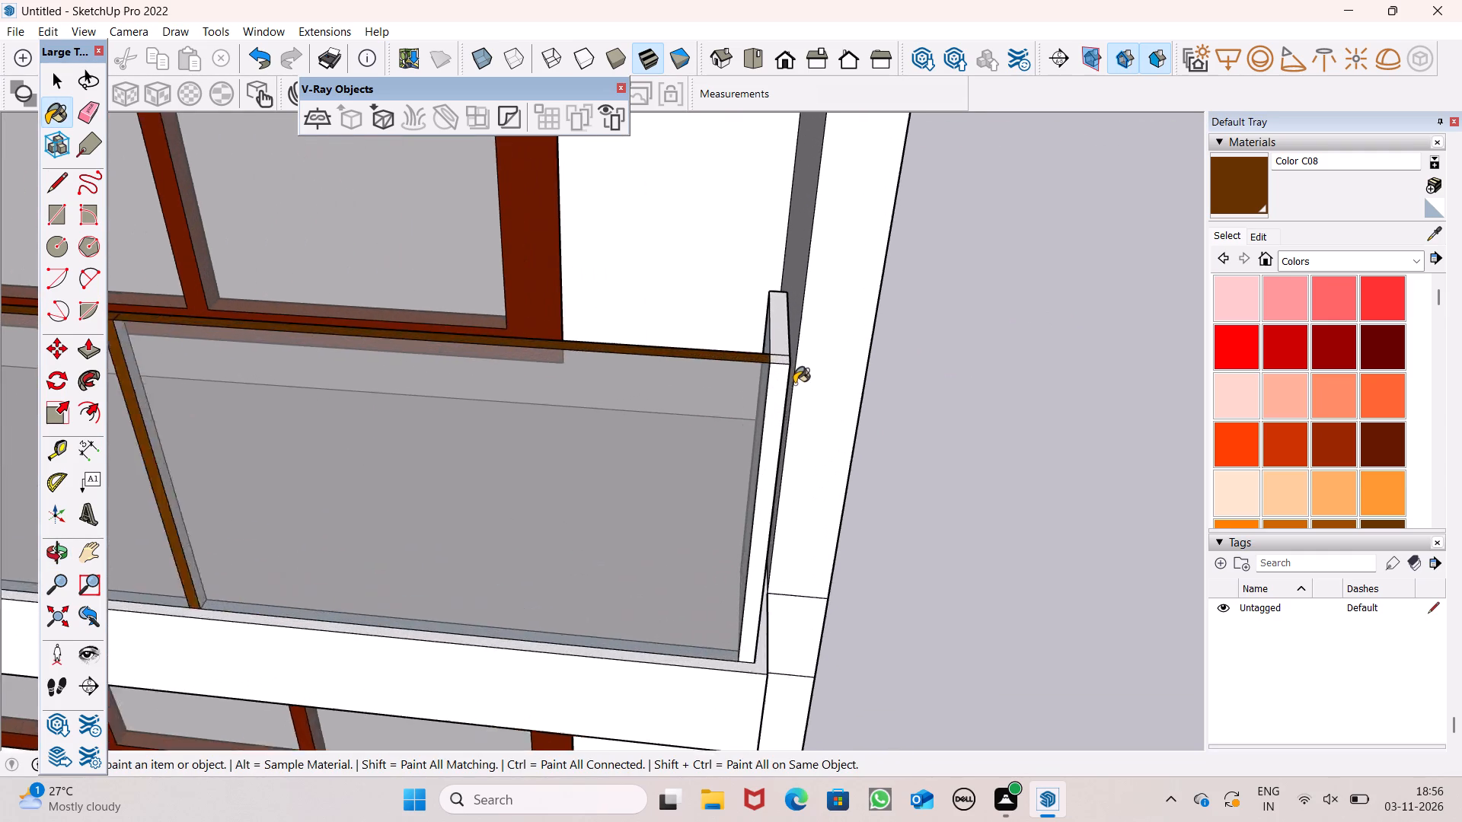
{"action": "scroll", "coordinate": [794, 384], "scroll_direction": "up", "scroll_amount": 6}
{"action": "scroll", "coordinate": [808, 273], "scroll_direction": "up", "scroll_amount": 4}
{"action": "left_click_drag", "start_coordinate": [740, 333], "coordinate": [740, 341]}
{"action": "left_click", "coordinate": [739, 379]}
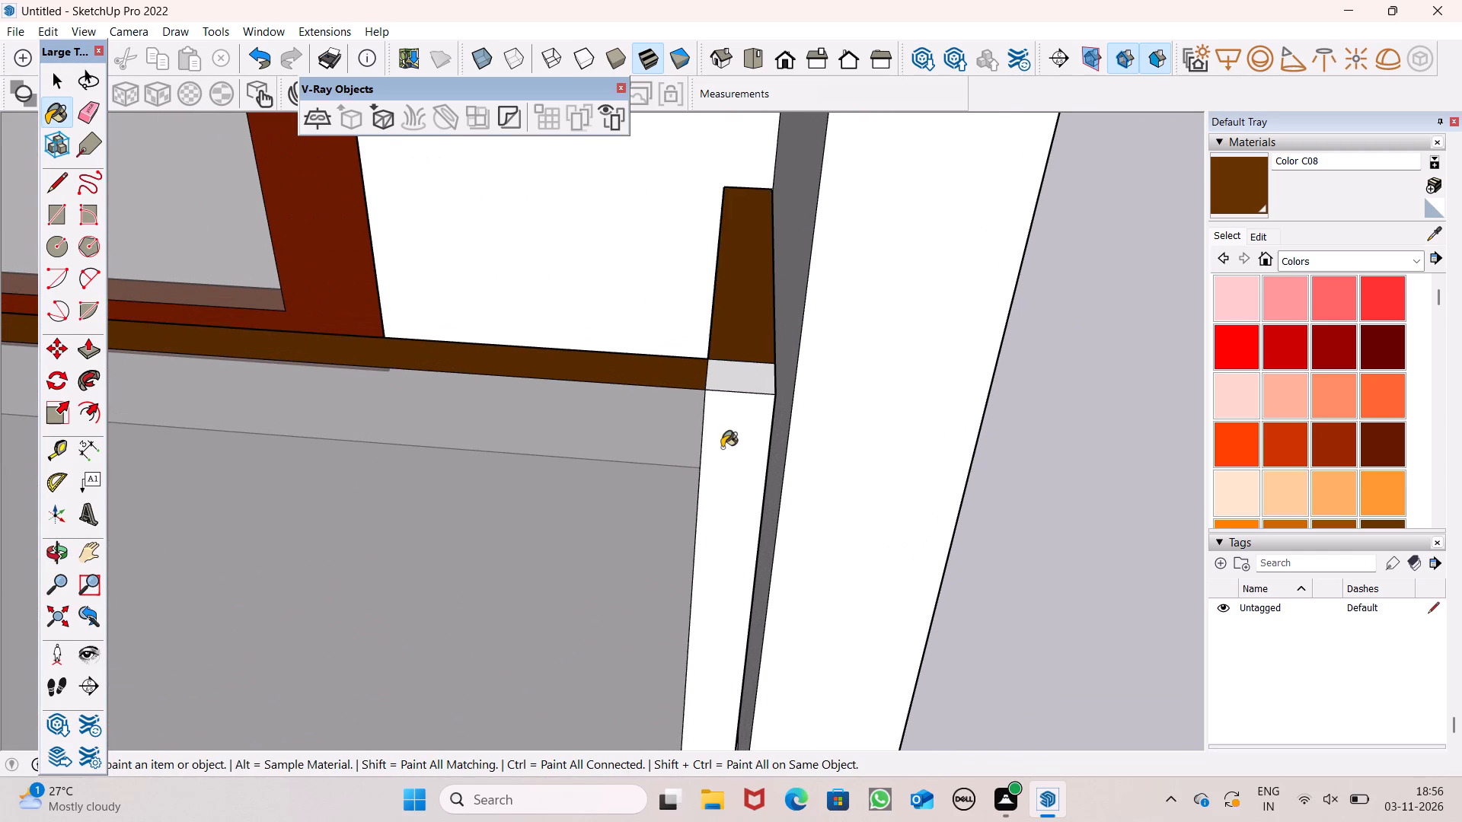
{"action": "left_click_drag", "start_coordinate": [722, 446], "coordinate": [728, 436]}
{"action": "middle_click_drag", "start_coordinate": [760, 431], "coordinate": [538, 354]}
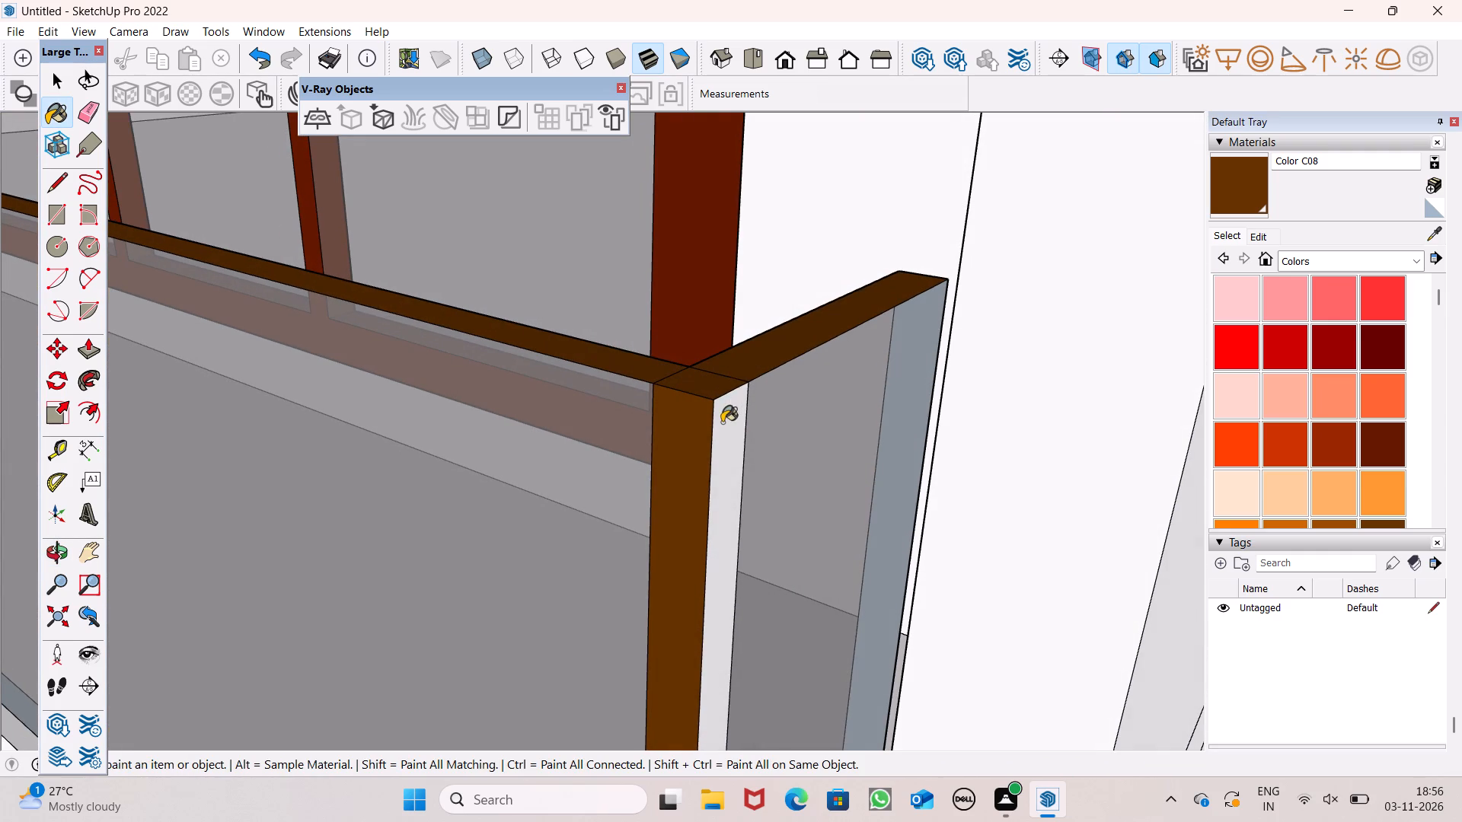
{"action": "left_click", "coordinate": [722, 422]}
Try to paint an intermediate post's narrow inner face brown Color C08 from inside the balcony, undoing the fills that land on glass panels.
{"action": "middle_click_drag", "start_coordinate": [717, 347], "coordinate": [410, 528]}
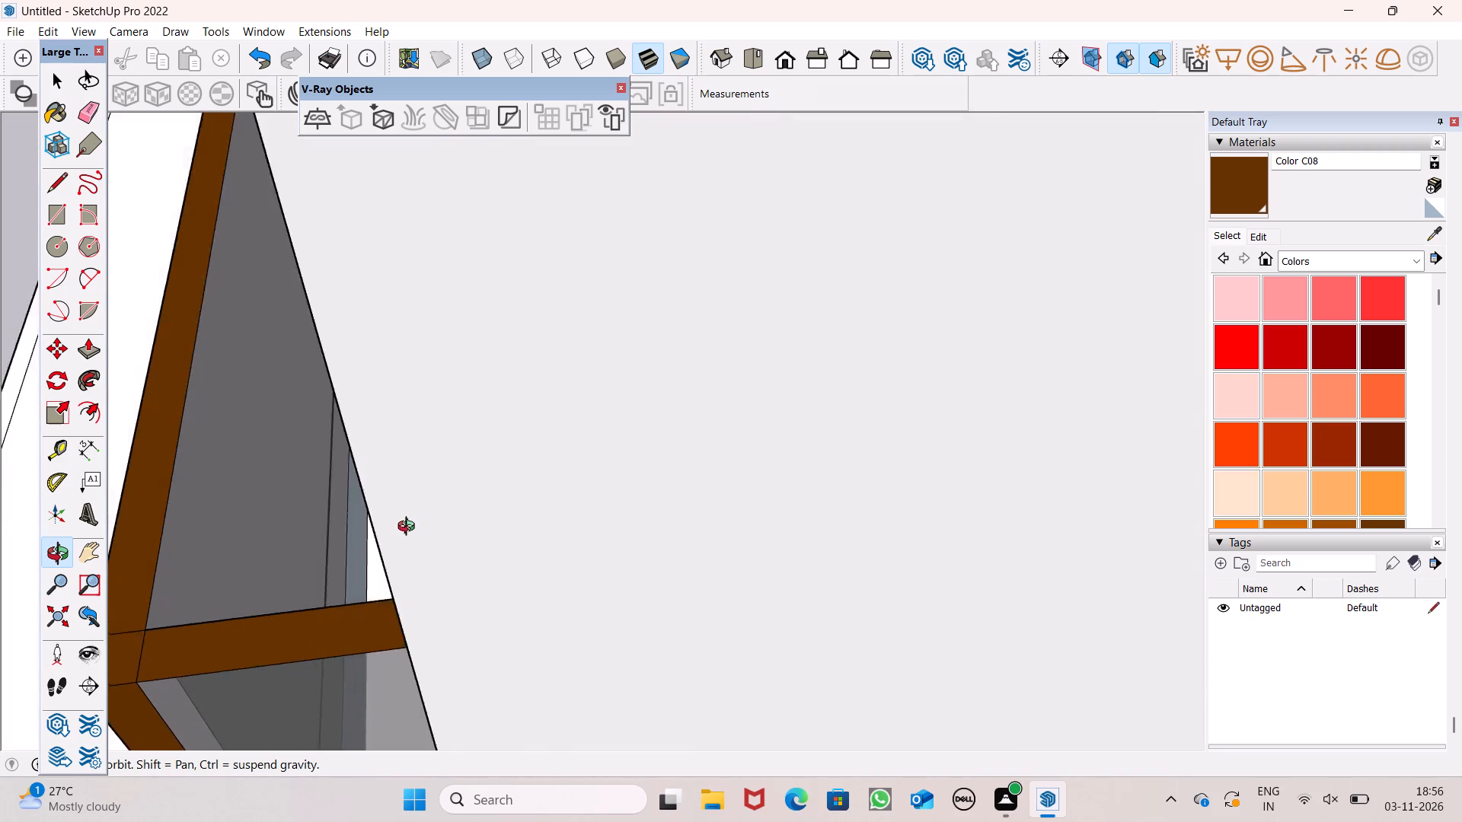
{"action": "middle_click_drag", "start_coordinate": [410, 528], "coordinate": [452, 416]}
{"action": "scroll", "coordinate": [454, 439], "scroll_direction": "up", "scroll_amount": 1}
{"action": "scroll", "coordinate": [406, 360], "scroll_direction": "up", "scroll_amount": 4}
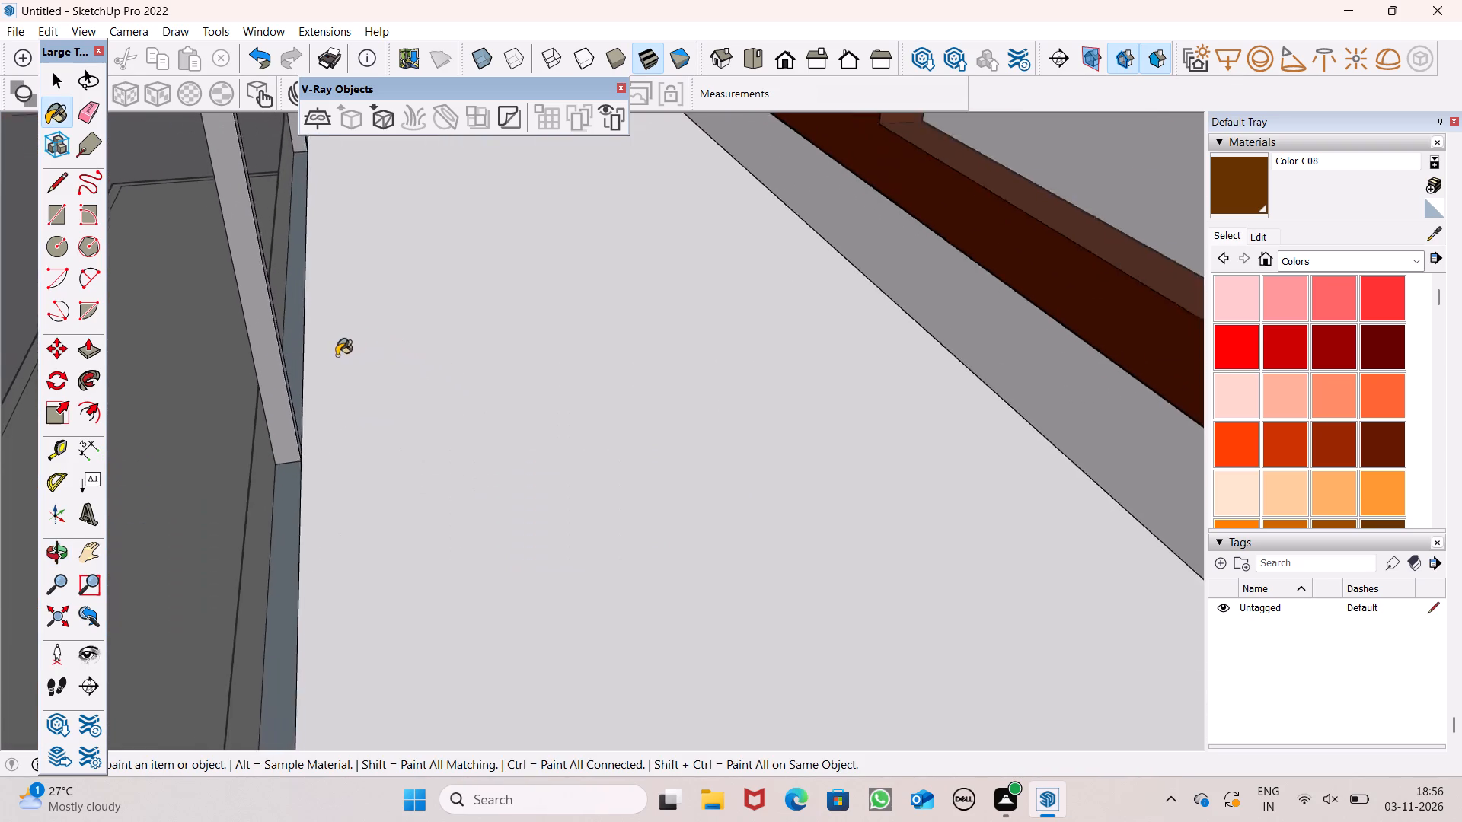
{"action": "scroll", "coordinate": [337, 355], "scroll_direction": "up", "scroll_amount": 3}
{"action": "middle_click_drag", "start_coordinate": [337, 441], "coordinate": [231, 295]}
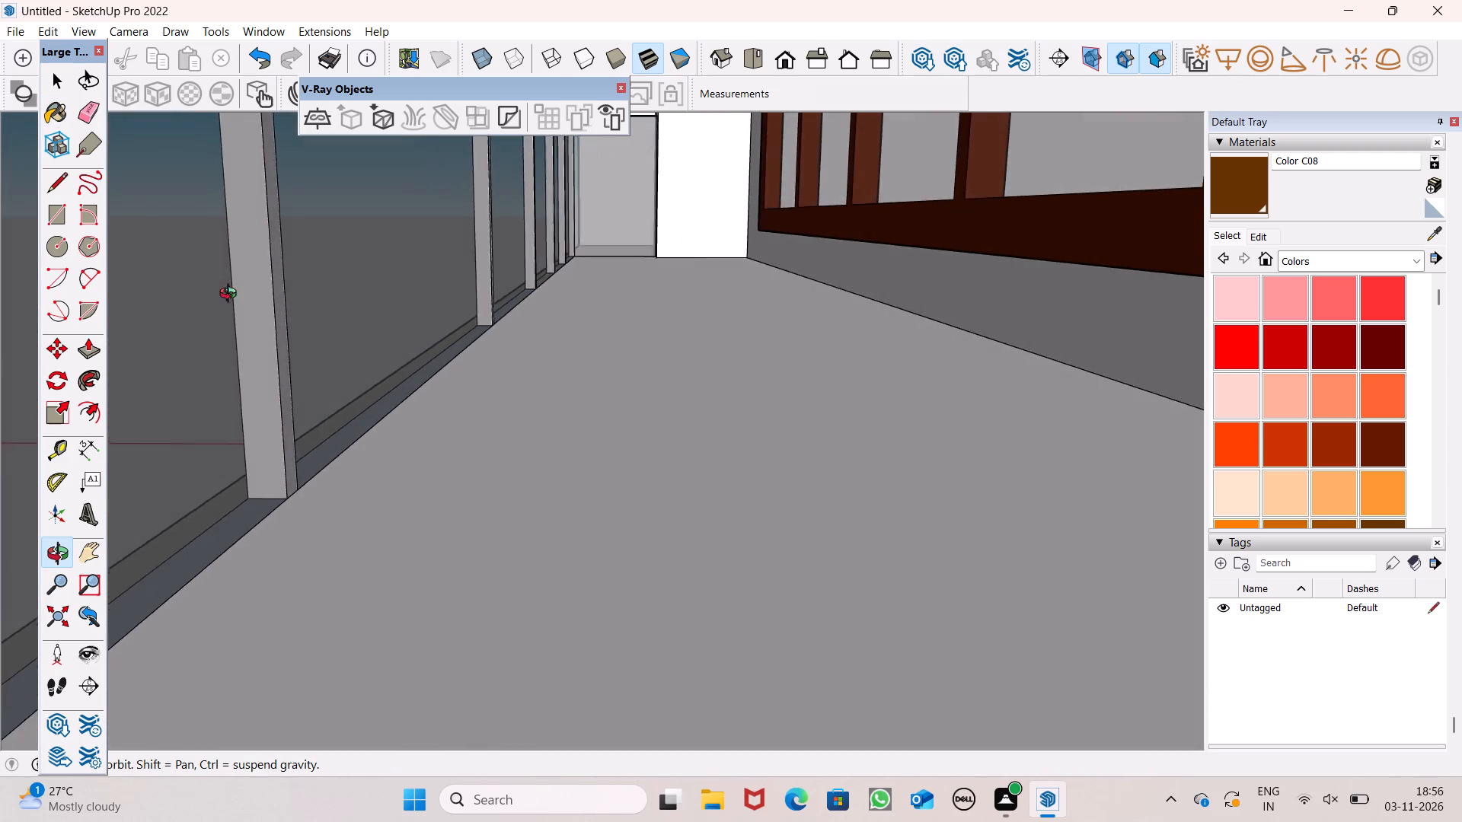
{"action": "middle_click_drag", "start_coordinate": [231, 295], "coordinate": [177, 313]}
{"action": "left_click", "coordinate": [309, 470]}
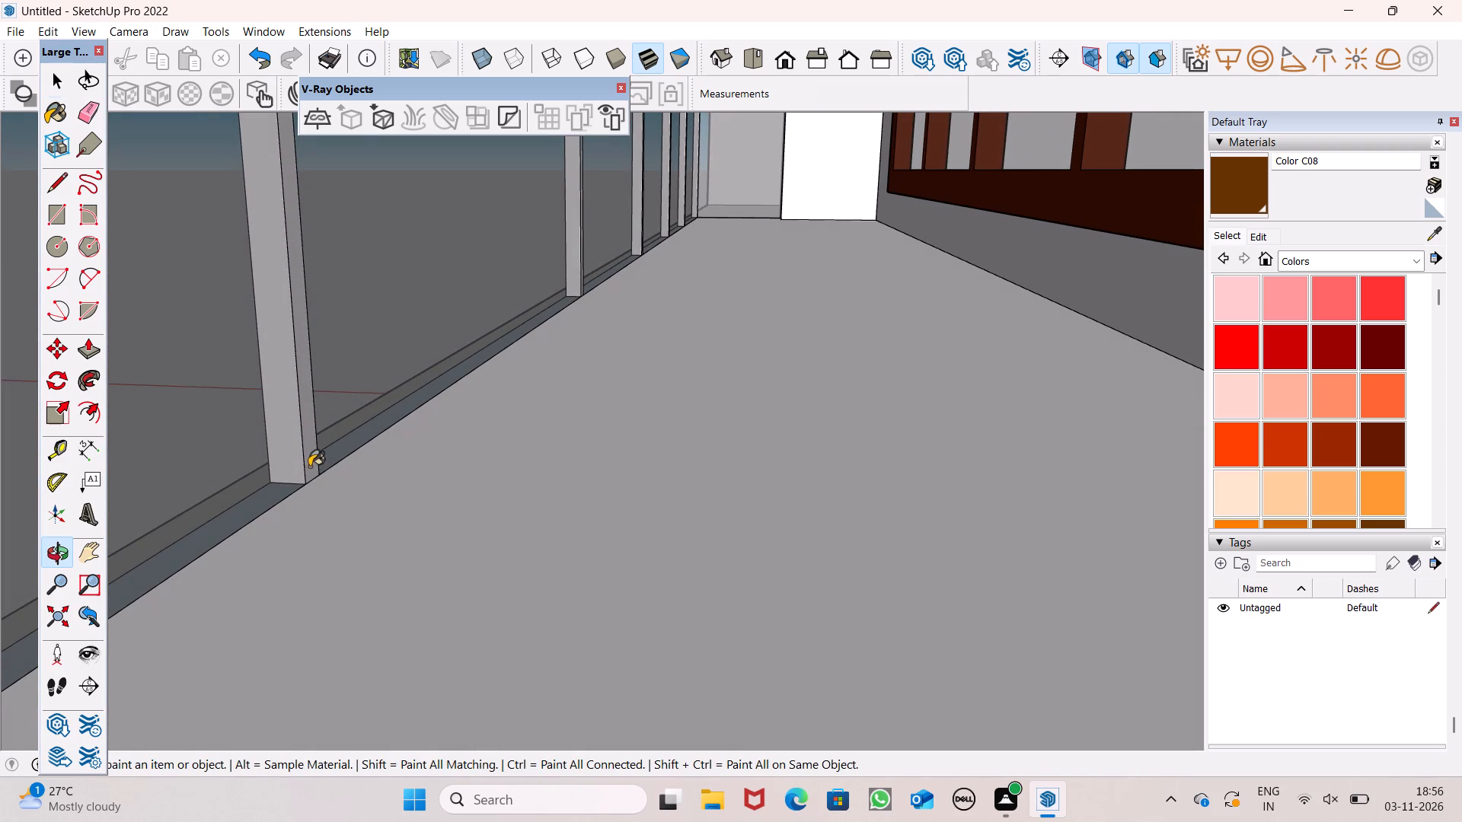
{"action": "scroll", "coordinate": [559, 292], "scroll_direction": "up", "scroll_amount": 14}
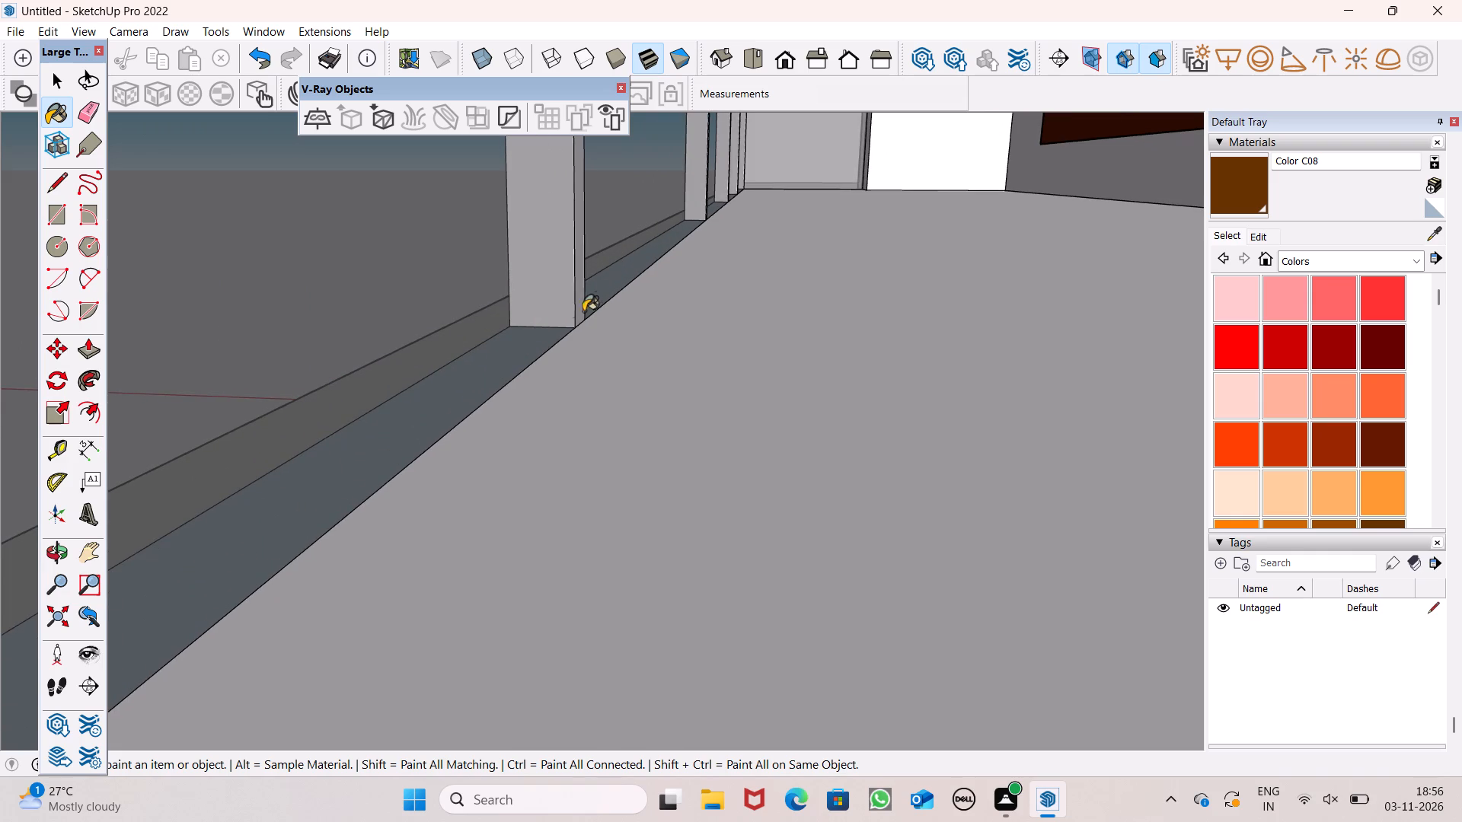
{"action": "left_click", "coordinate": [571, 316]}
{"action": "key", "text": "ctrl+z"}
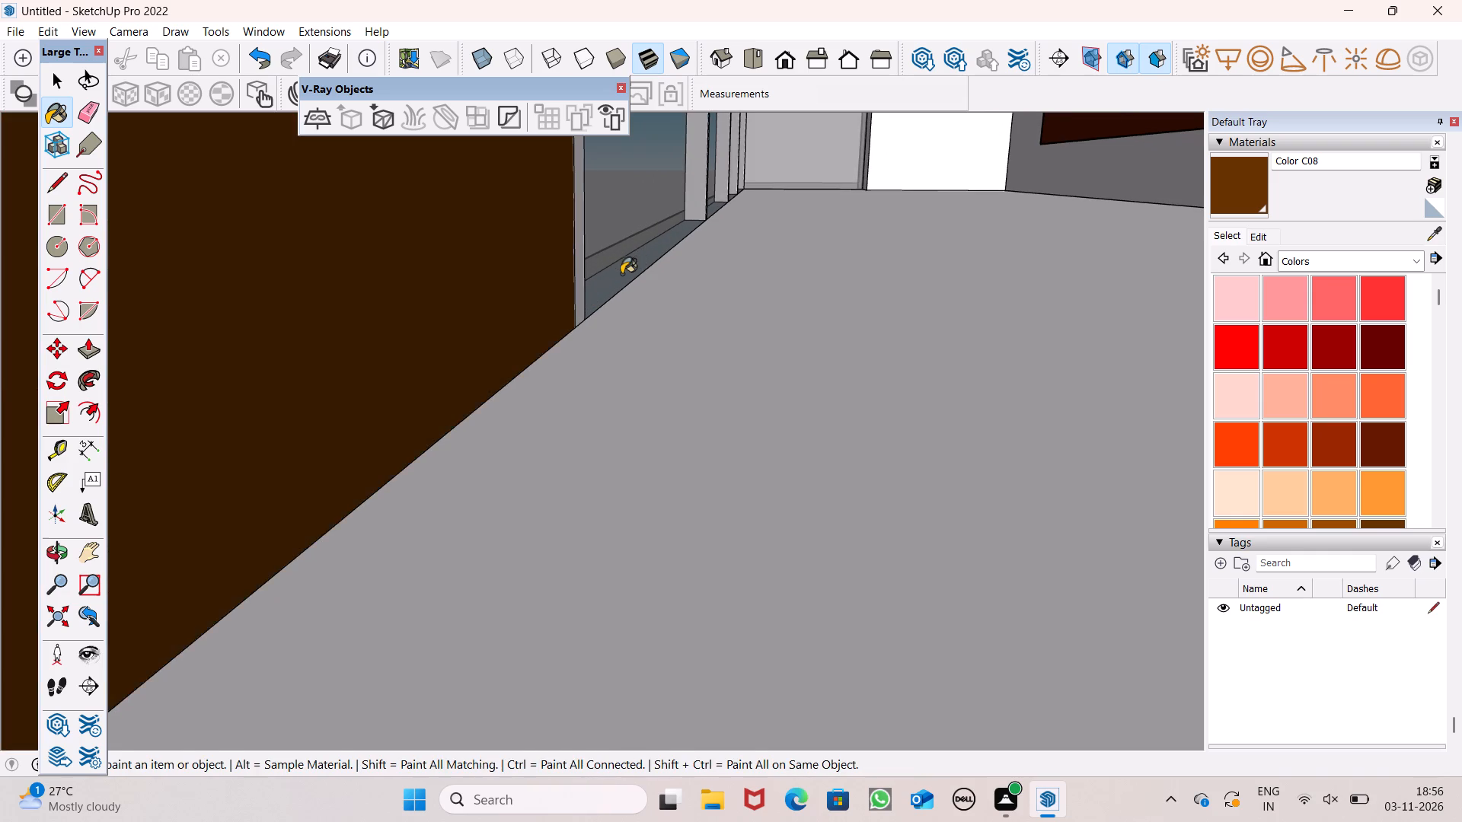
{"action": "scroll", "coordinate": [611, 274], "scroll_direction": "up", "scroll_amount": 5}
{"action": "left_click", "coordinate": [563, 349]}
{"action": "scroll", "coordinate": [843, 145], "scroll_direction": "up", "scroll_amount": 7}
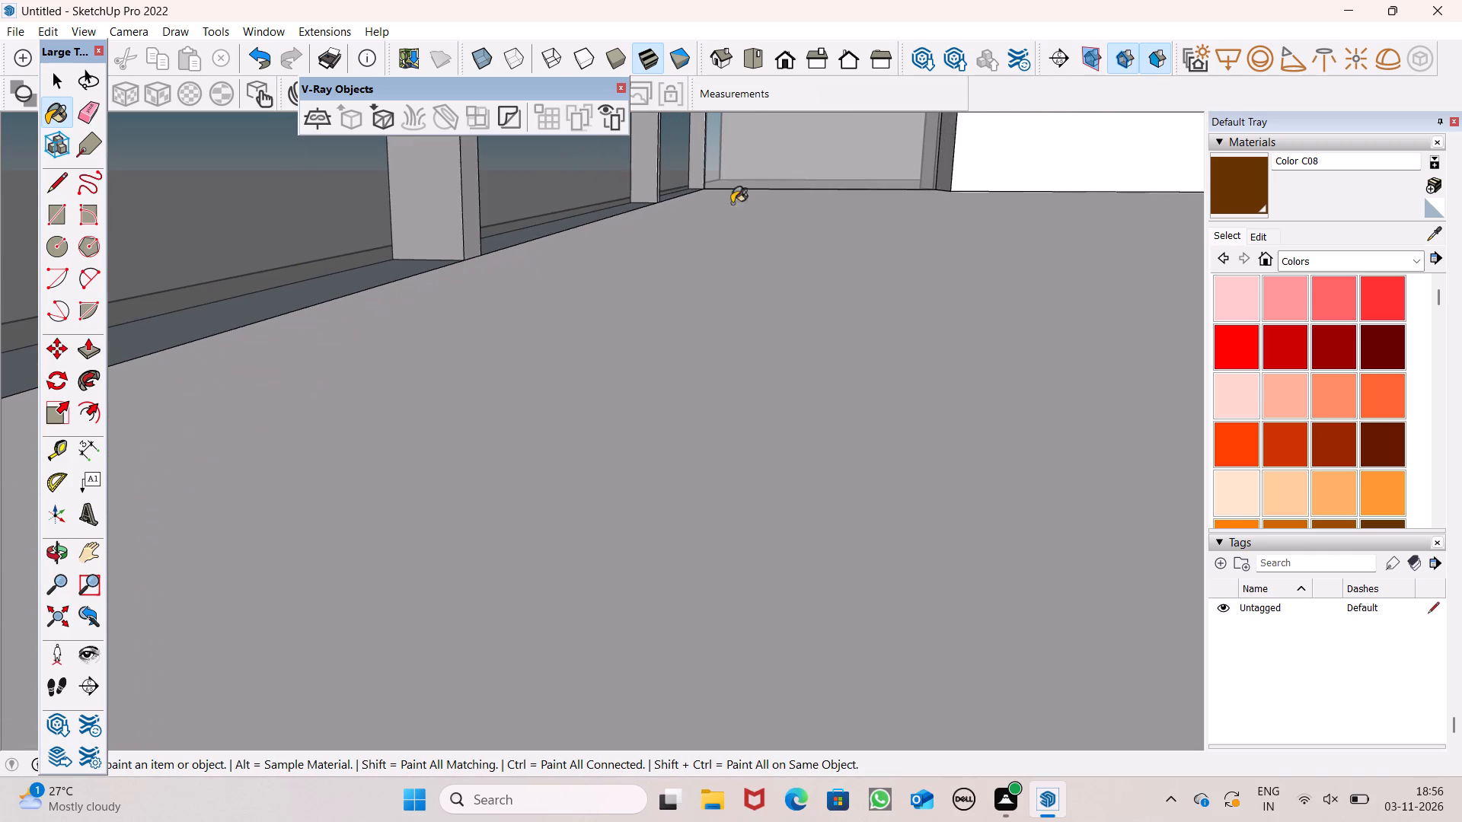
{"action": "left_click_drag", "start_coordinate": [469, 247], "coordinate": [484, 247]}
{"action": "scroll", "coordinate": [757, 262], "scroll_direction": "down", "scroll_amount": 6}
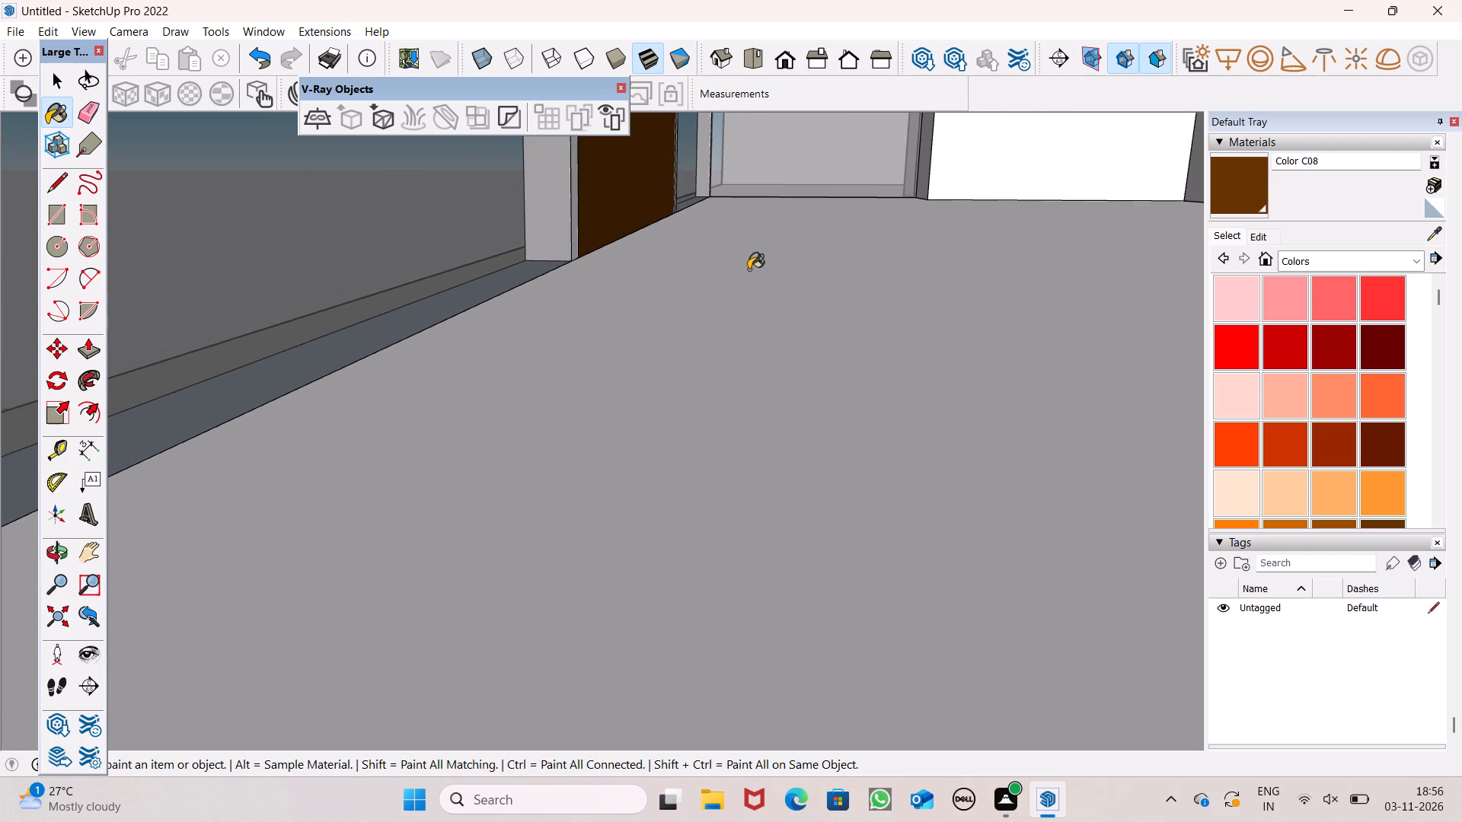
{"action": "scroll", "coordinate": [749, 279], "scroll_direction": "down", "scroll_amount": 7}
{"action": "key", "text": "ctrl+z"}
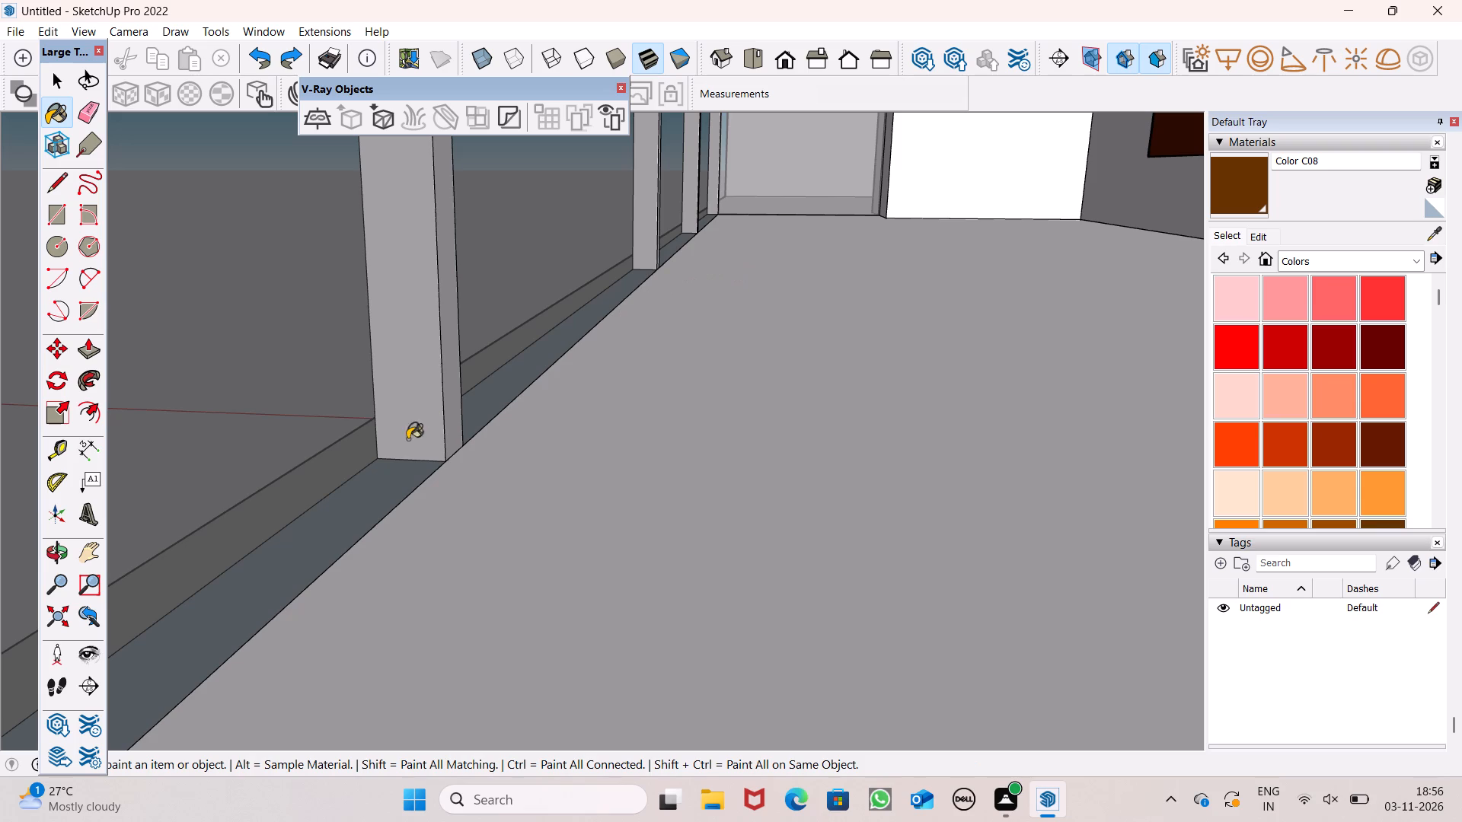
Paint the narrow balcony-side faces of three successive intermediate railing posts brown Color C08.
{"action": "left_click", "coordinate": [455, 418]}
{"action": "scroll", "coordinate": [765, 300], "scroll_direction": "down", "scroll_amount": 7}
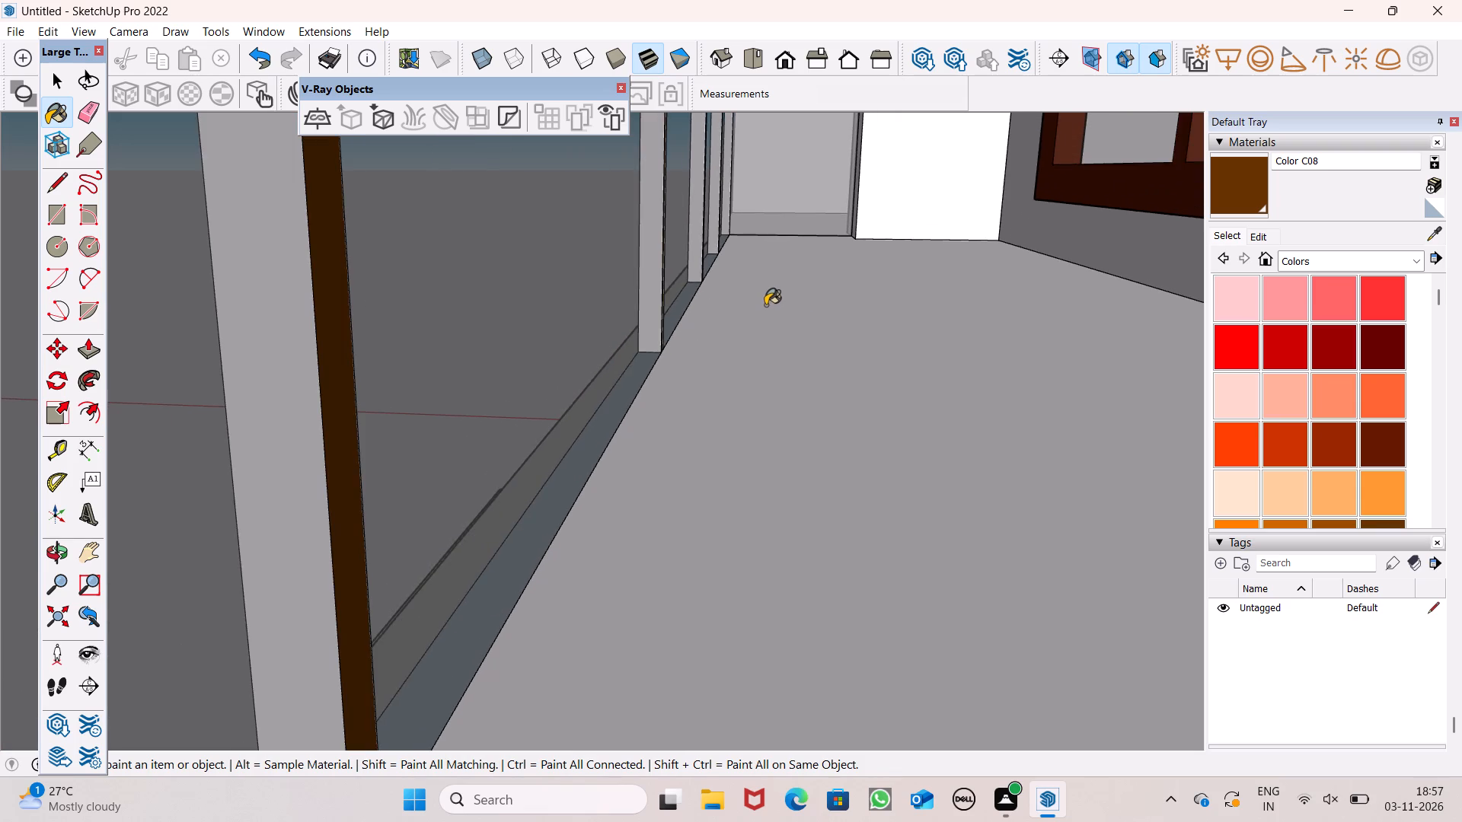
{"action": "scroll", "coordinate": [765, 301], "scroll_direction": "up", "scroll_amount": 4}
{"action": "scroll", "coordinate": [709, 258], "scroll_direction": "up", "scroll_amount": 5}
{"action": "scroll", "coordinate": [635, 270], "scroll_direction": "up", "scroll_amount": 2}
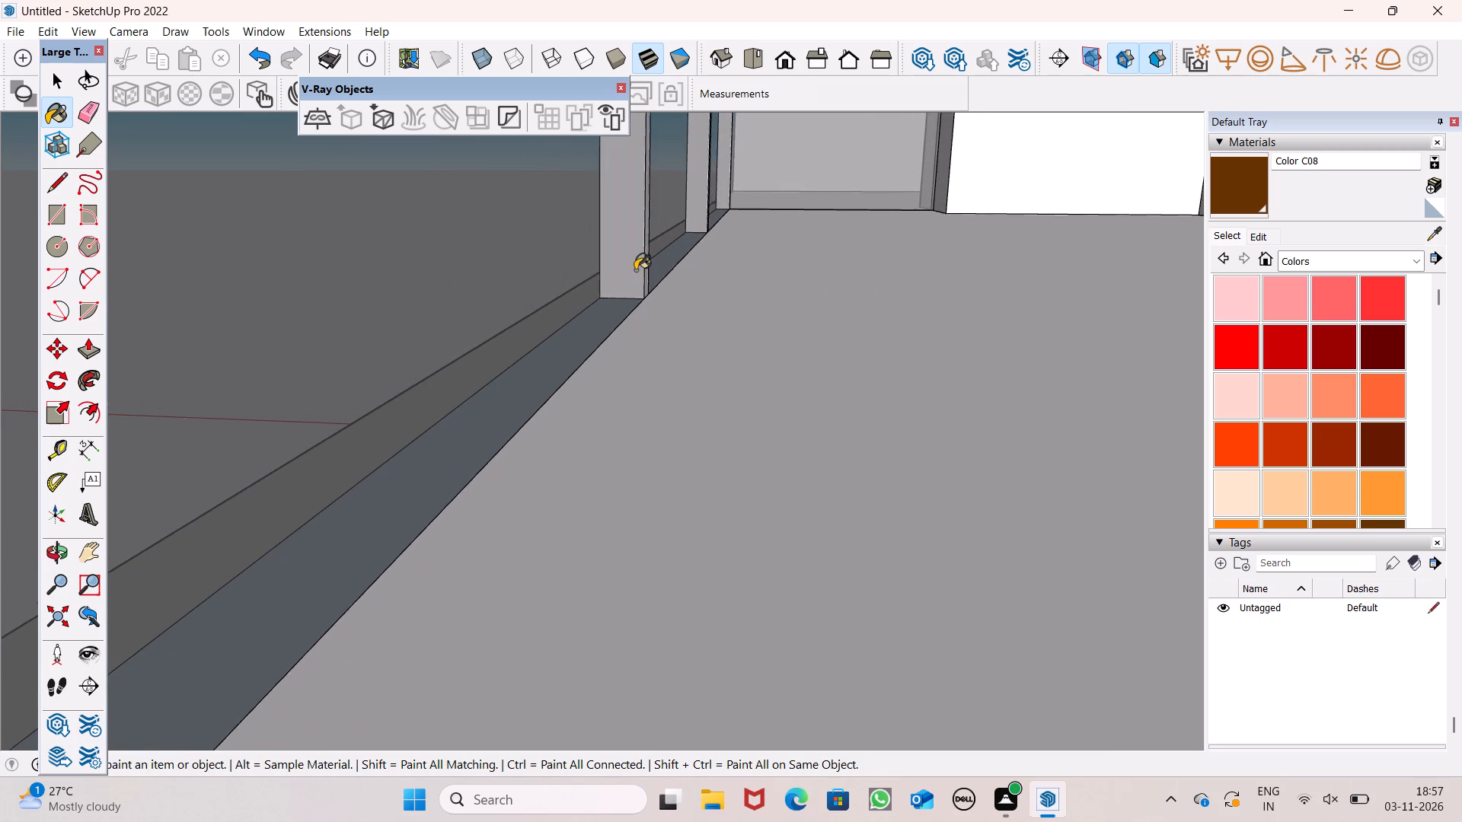
{"action": "scroll", "coordinate": [635, 270], "scroll_direction": "up", "scroll_amount": 12}
{"action": "left_click", "coordinate": [645, 292]}
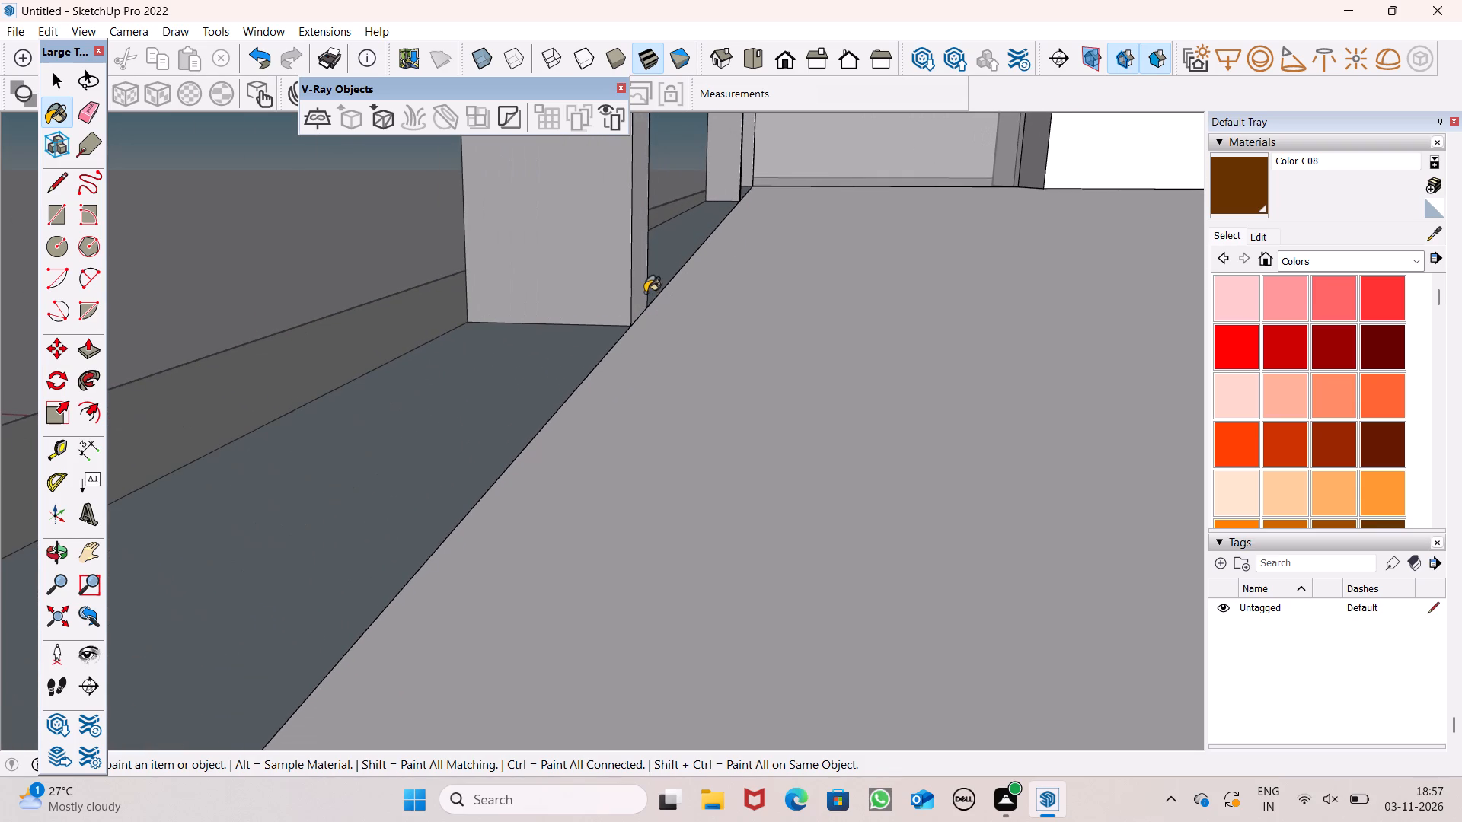
{"action": "middle_click_drag", "start_coordinate": [832, 288], "coordinate": [821, 240]}
{"action": "scroll", "coordinate": [822, 240], "scroll_direction": "up", "scroll_amount": 4}
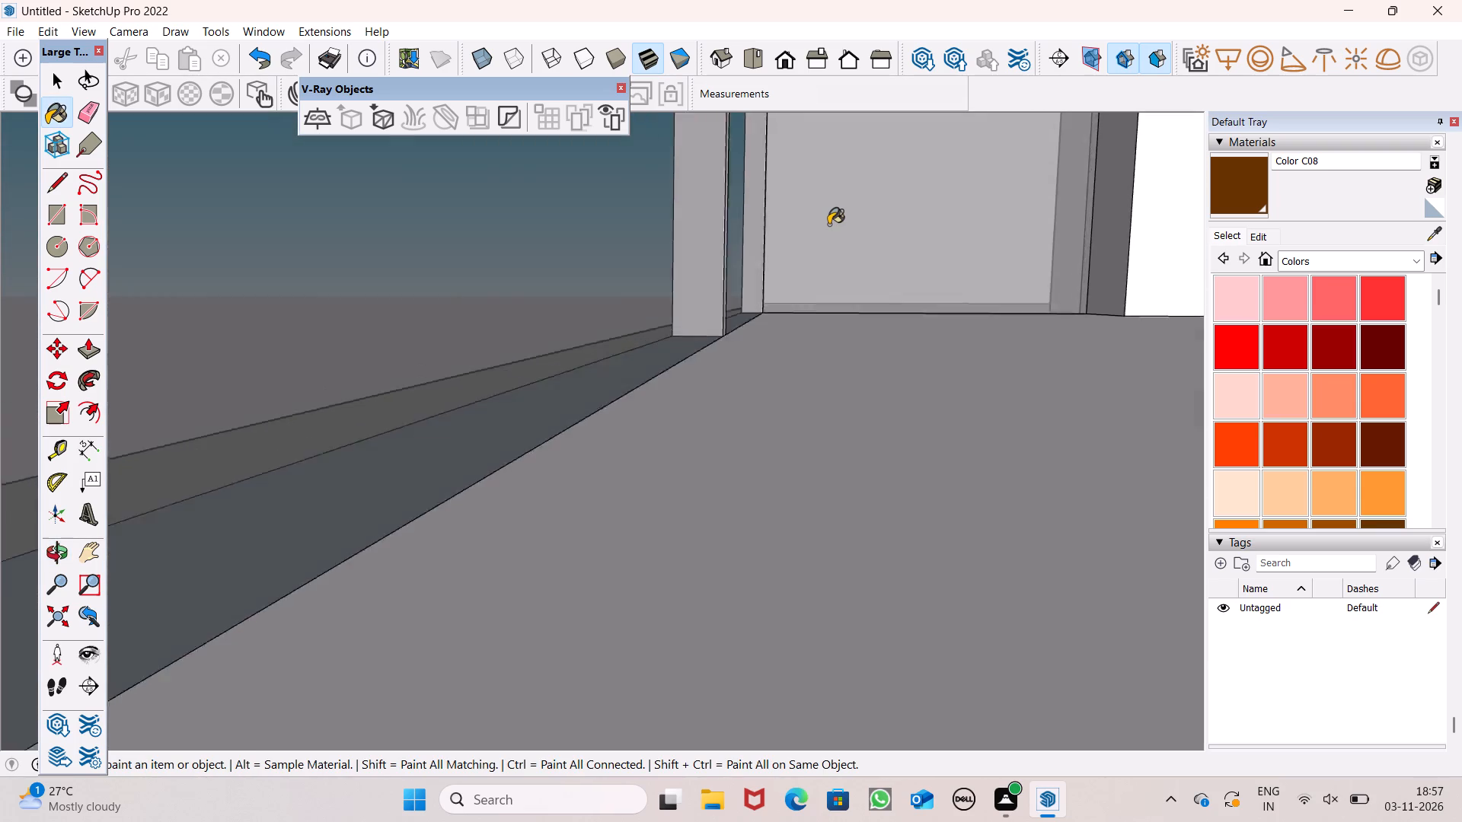
{"action": "scroll", "coordinate": [828, 225], "scroll_direction": "up", "scroll_amount": 4}
{"action": "scroll", "coordinate": [828, 225], "scroll_direction": "down", "scroll_amount": 3}
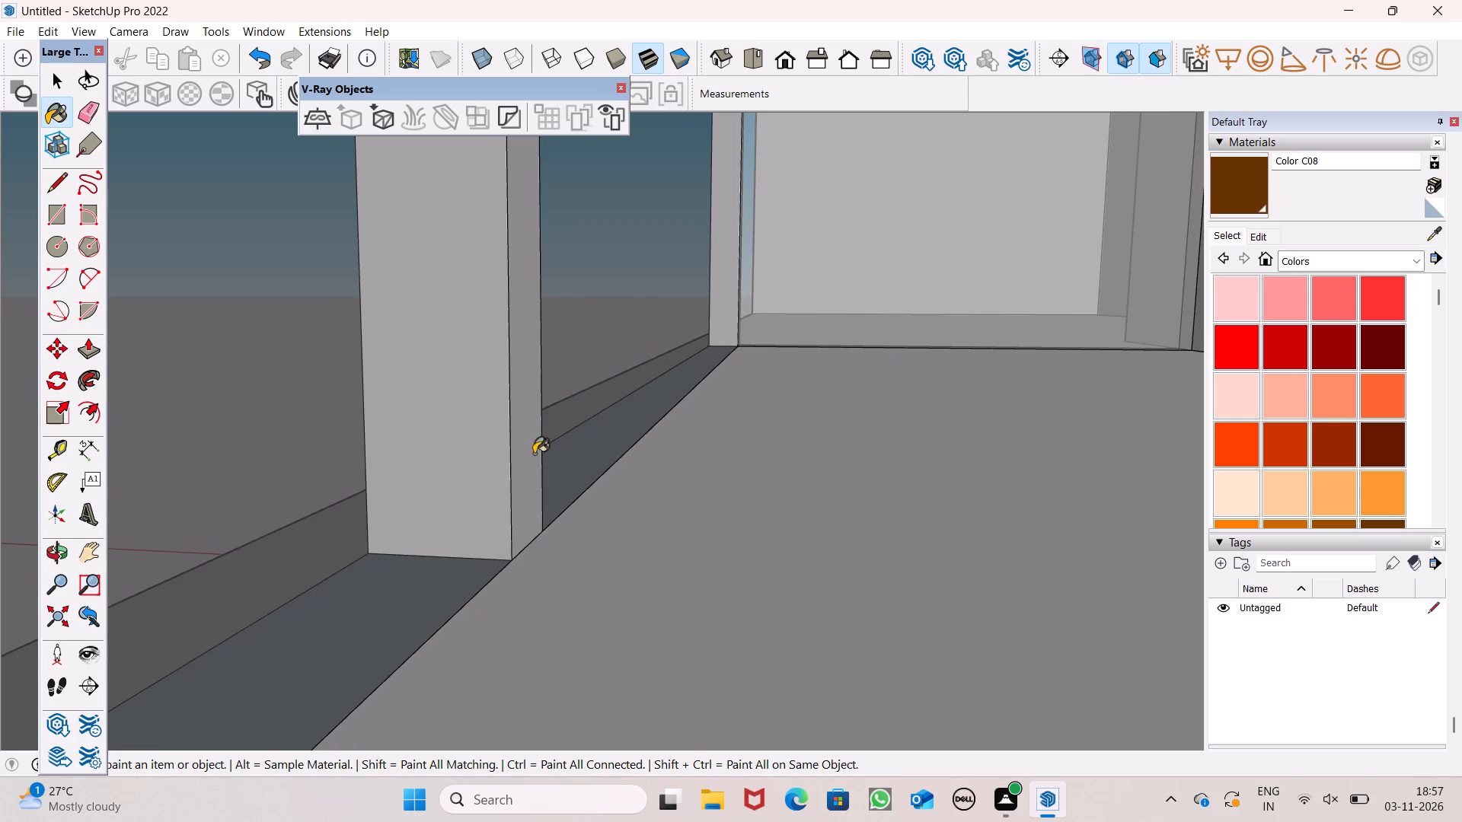
{"action": "left_click", "coordinate": [534, 454]}
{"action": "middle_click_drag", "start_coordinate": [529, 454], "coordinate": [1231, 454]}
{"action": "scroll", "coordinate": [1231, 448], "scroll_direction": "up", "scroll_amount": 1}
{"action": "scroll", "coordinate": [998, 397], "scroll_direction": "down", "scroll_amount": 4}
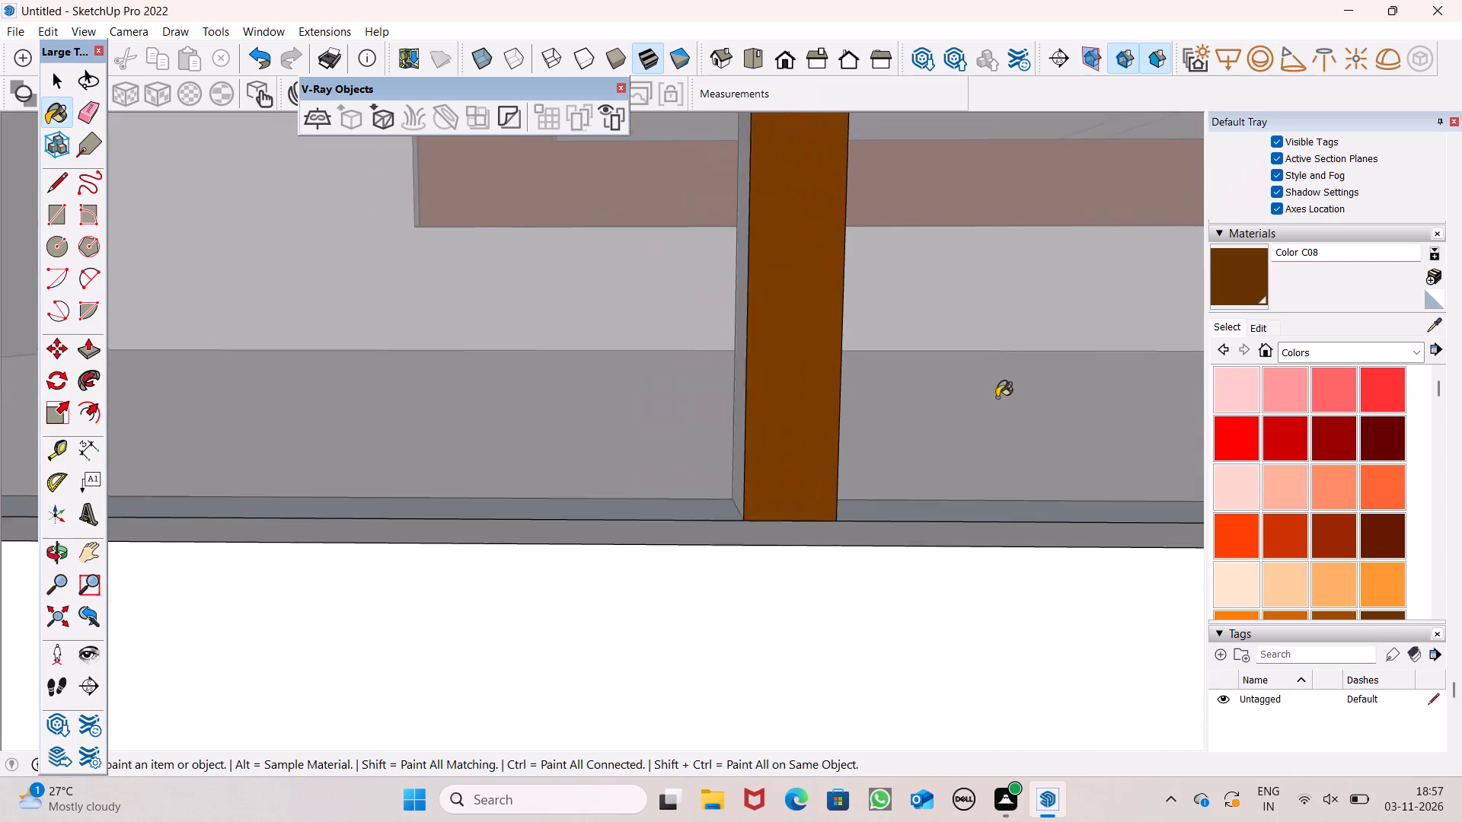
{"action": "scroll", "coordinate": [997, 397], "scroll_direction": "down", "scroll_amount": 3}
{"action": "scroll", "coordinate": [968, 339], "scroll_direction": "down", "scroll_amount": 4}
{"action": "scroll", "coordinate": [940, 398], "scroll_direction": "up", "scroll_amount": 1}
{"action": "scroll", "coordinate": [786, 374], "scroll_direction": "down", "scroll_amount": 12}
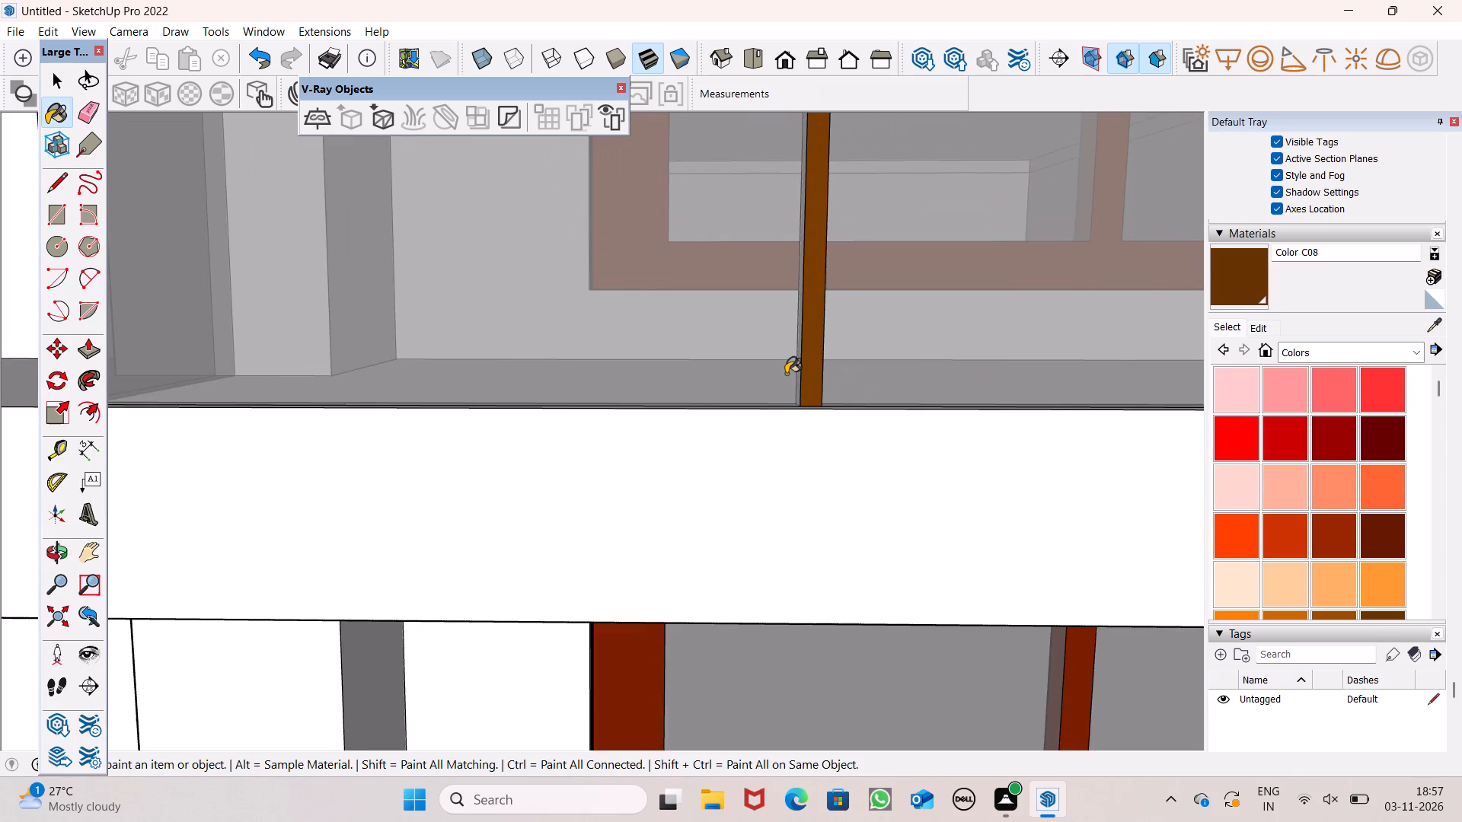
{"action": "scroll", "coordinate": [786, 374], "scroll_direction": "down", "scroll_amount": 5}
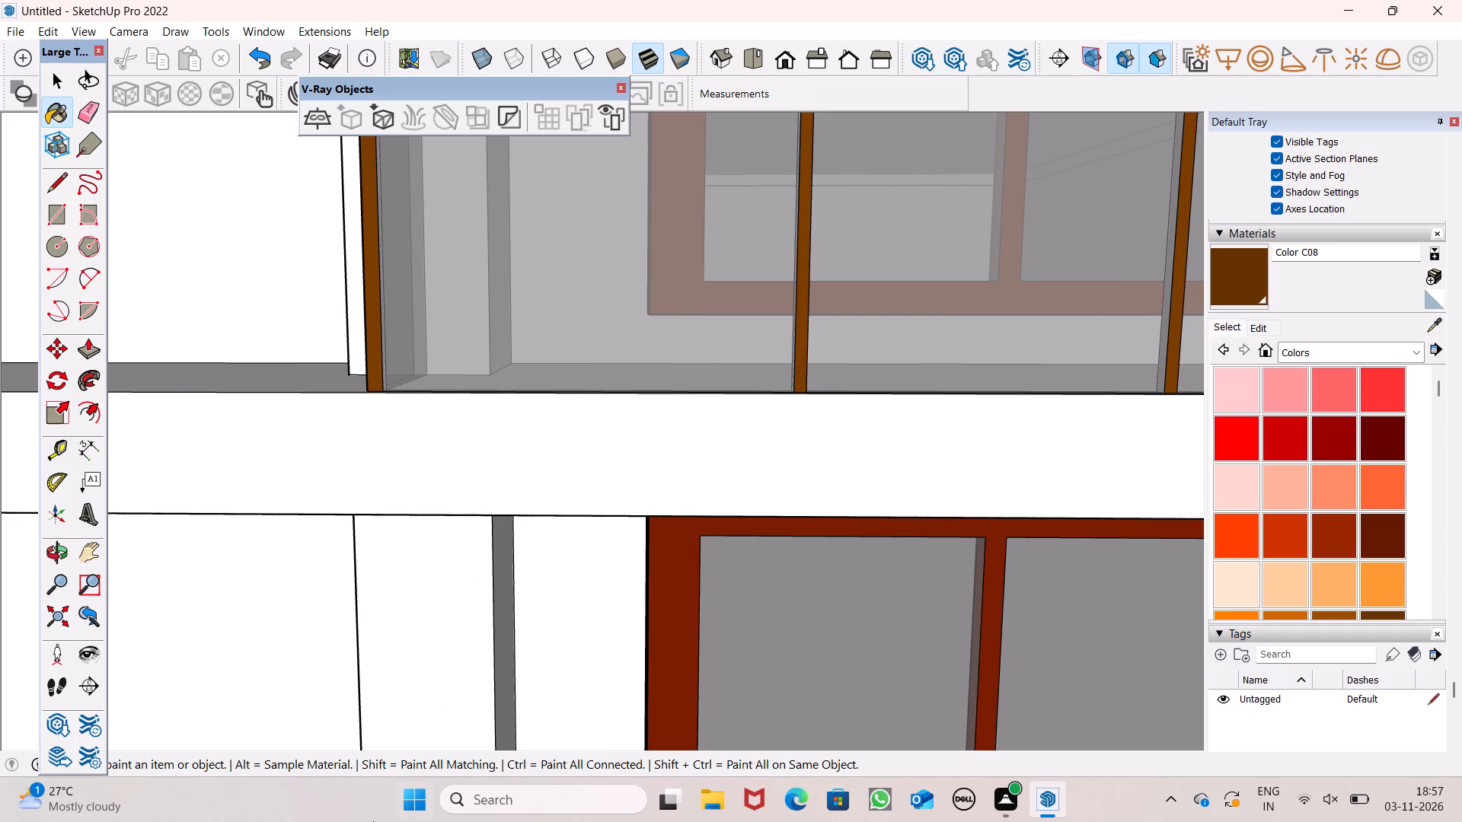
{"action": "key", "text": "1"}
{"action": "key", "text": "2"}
On the balcony railing one floor below, paint the corner post's cap, front and side faces and the adjoining top-rail segment brown Color C08.
{"action": "scroll", "coordinate": [433, 369], "scroll_direction": "down", "scroll_amount": 13}
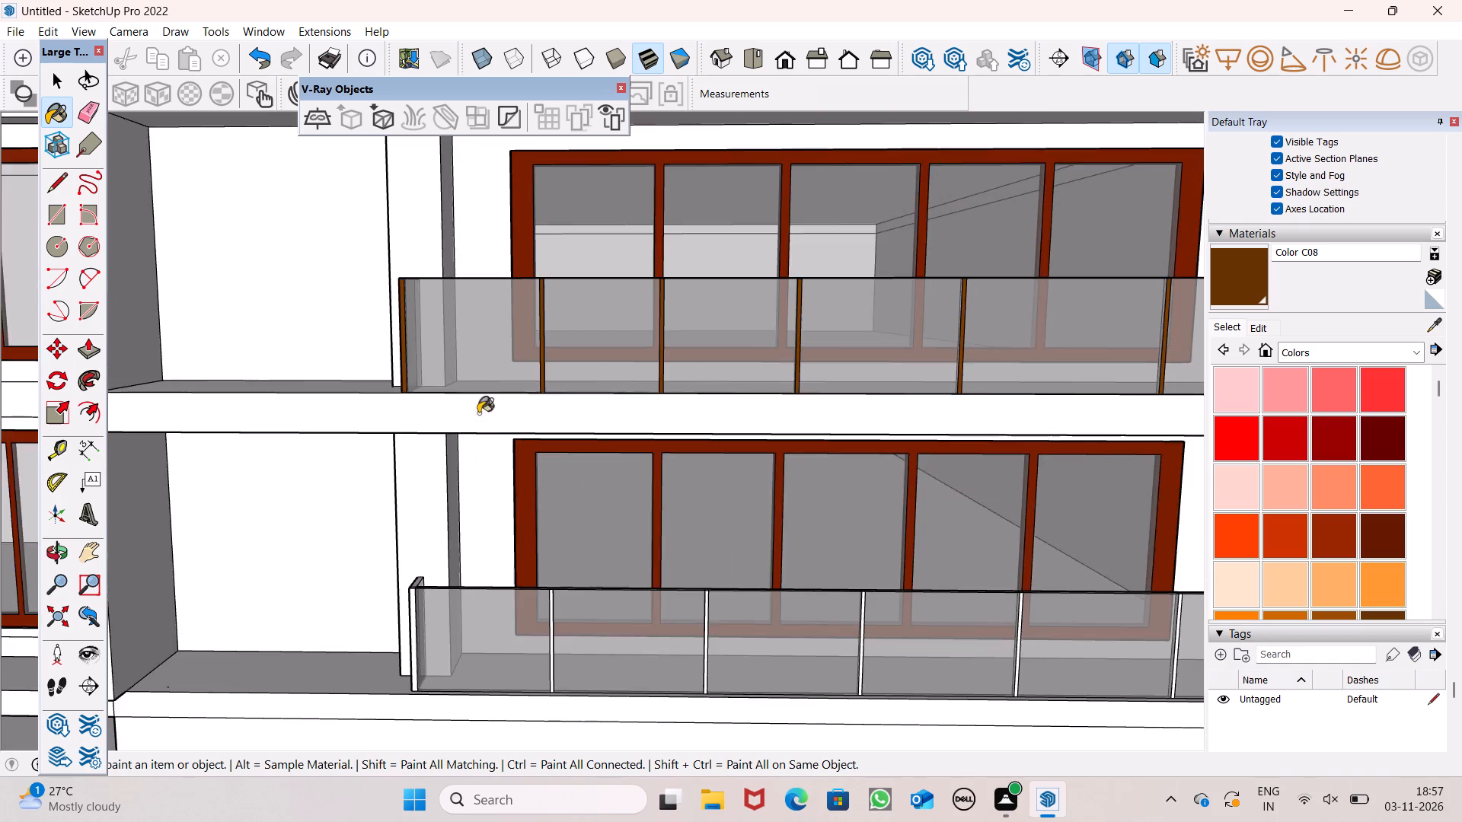
{"action": "scroll", "coordinate": [501, 403], "scroll_direction": "down", "scroll_amount": 6}
{"action": "middle_click_drag", "start_coordinate": [787, 434], "coordinate": [620, 492]}
{"action": "scroll", "coordinate": [620, 492], "scroll_direction": "up", "scroll_amount": 1}
{"action": "scroll", "coordinate": [797, 682], "scroll_direction": "up", "scroll_amount": 8}
{"action": "scroll", "coordinate": [898, 534], "scroll_direction": "up", "scroll_amount": 6}
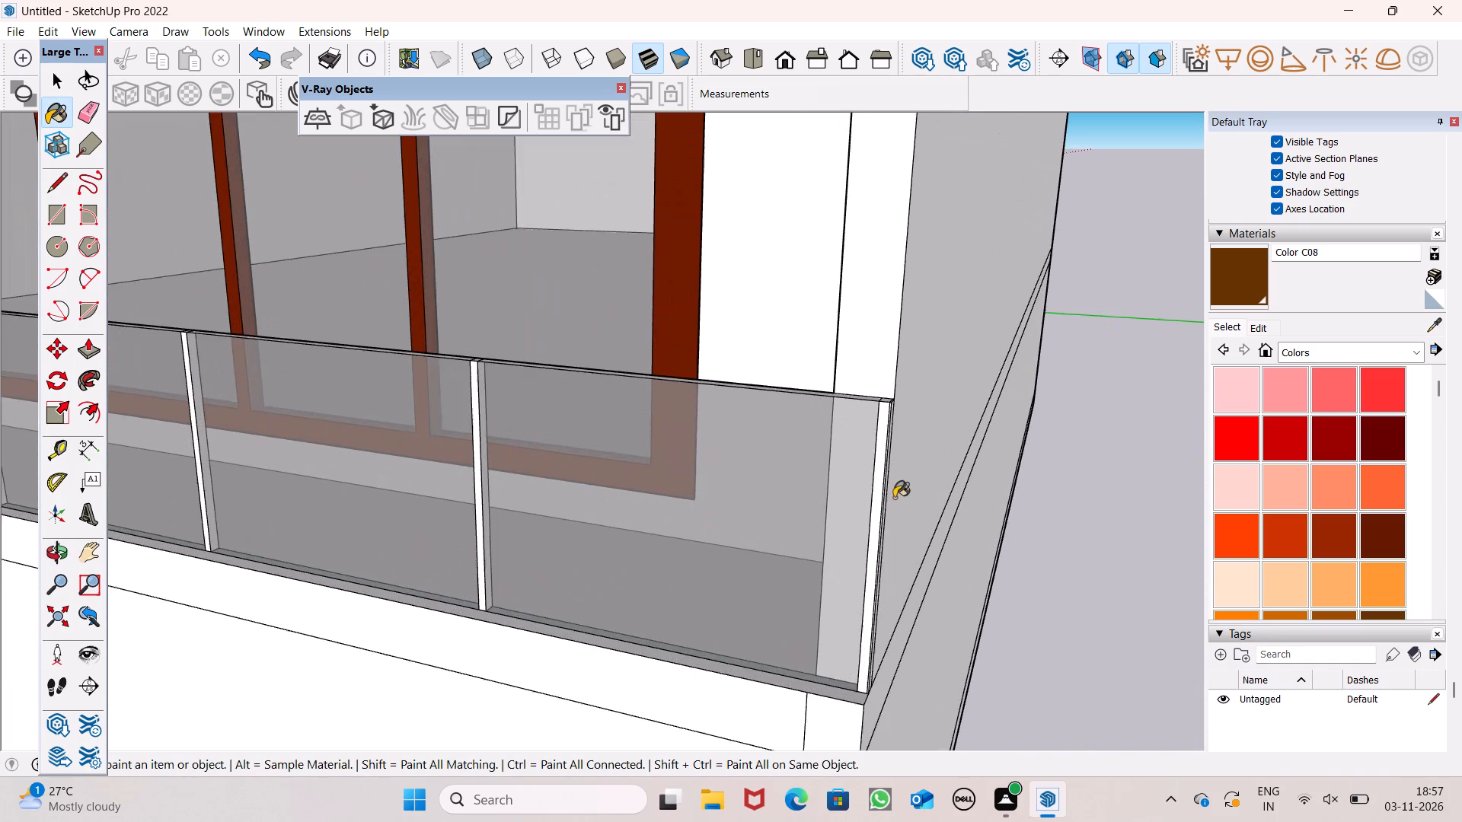
{"action": "scroll", "coordinate": [871, 424], "scroll_direction": "up", "scroll_amount": 8}
{"action": "middle_click_drag", "start_coordinate": [899, 390], "coordinate": [858, 480]}
{"action": "scroll", "coordinate": [865, 476], "scroll_direction": "up", "scroll_amount": 9}
{"action": "left_click", "coordinate": [886, 412]}
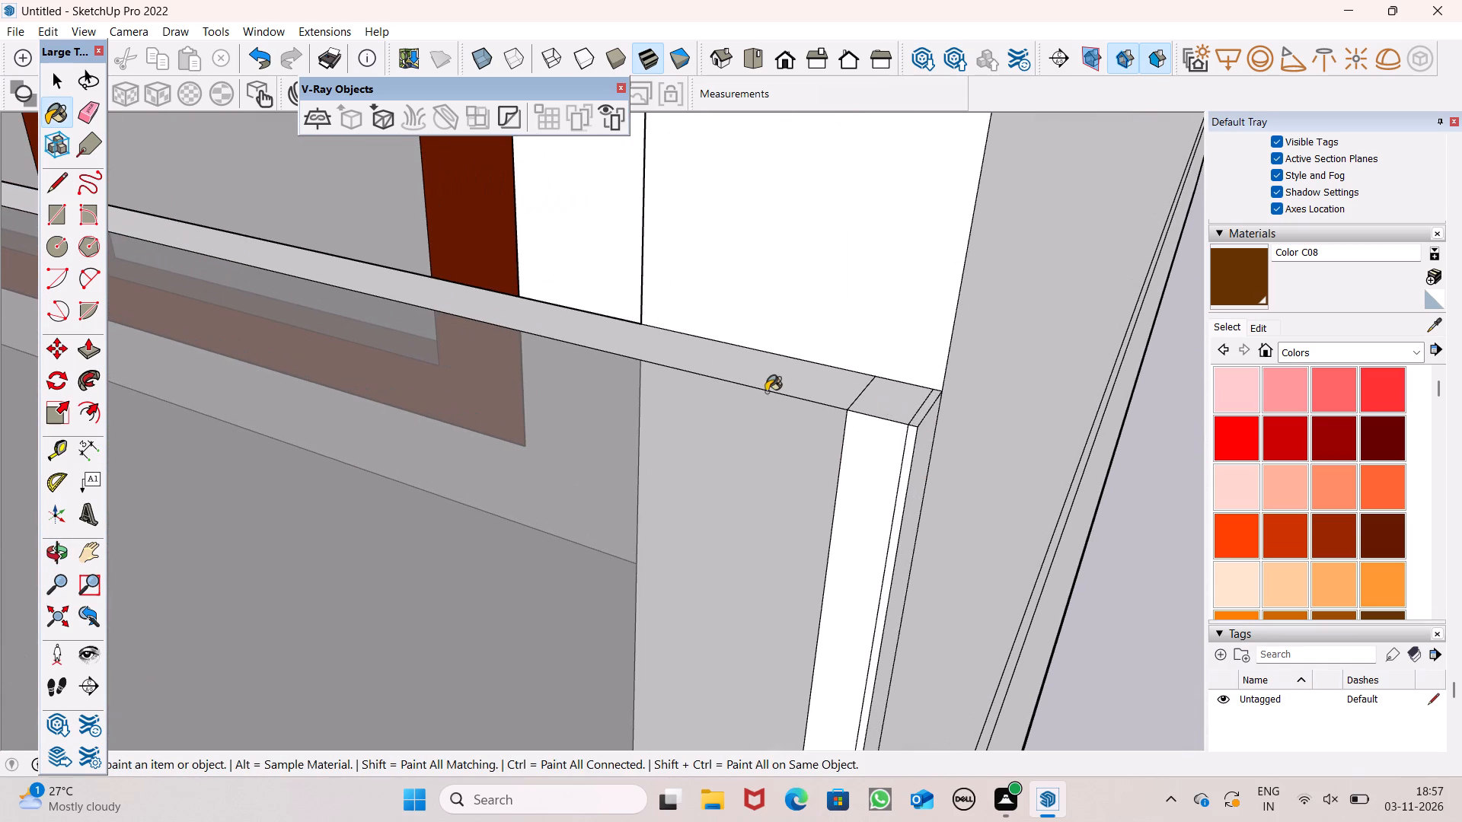
{"action": "left_click", "coordinate": [808, 385]}
{"action": "left_click", "coordinate": [866, 450]}
{"action": "middle_click_drag", "start_coordinate": [871, 484], "coordinate": [485, 444]}
{"action": "scroll", "coordinate": [485, 444], "scroll_direction": "up", "scroll_amount": 1}
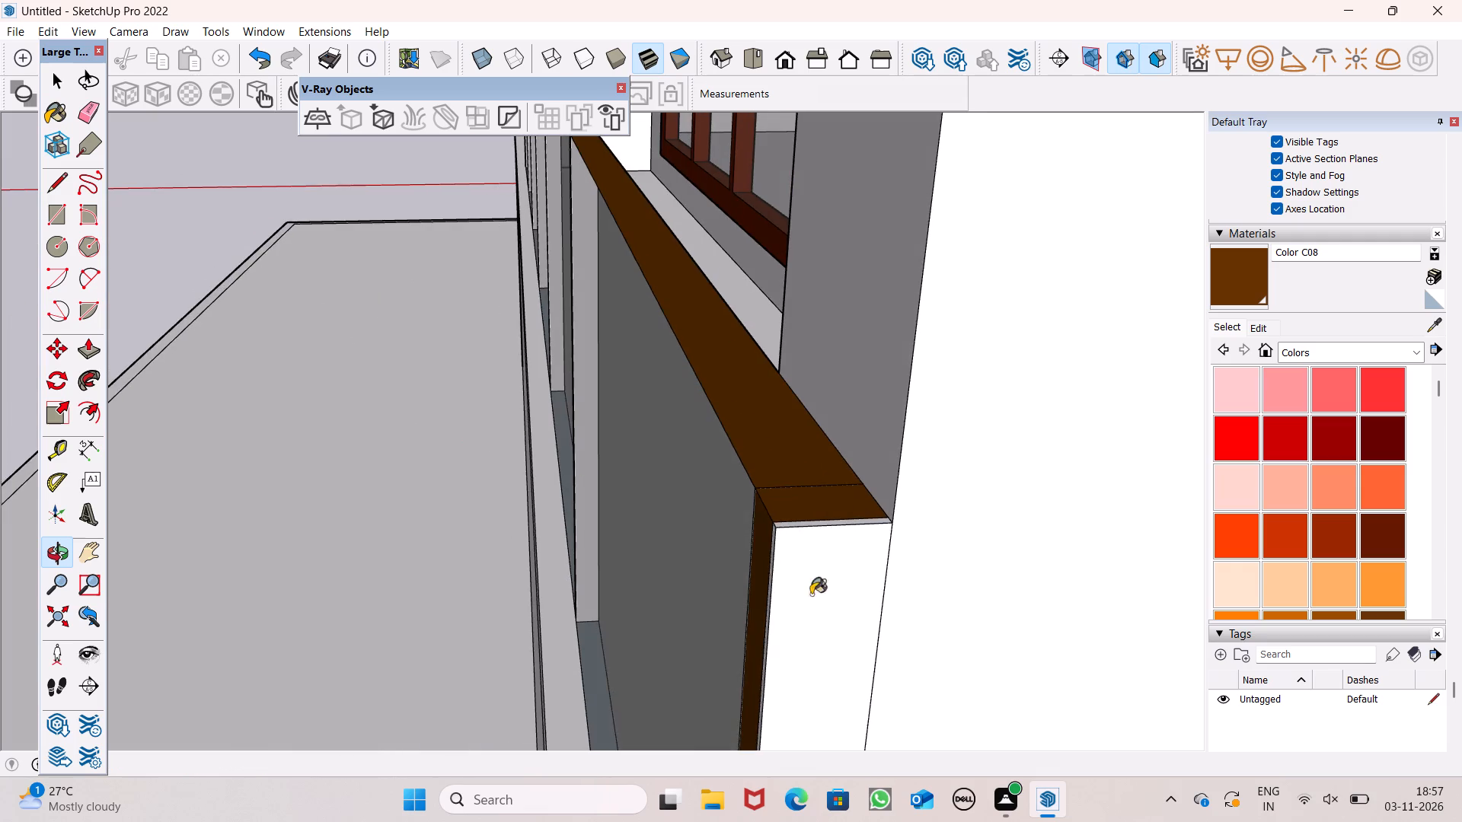
{"action": "scroll", "coordinate": [644, 483], "scroll_direction": "down", "scroll_amount": 14}
{"action": "scroll", "coordinate": [680, 493], "scroll_direction": "up", "scroll_amount": 5}
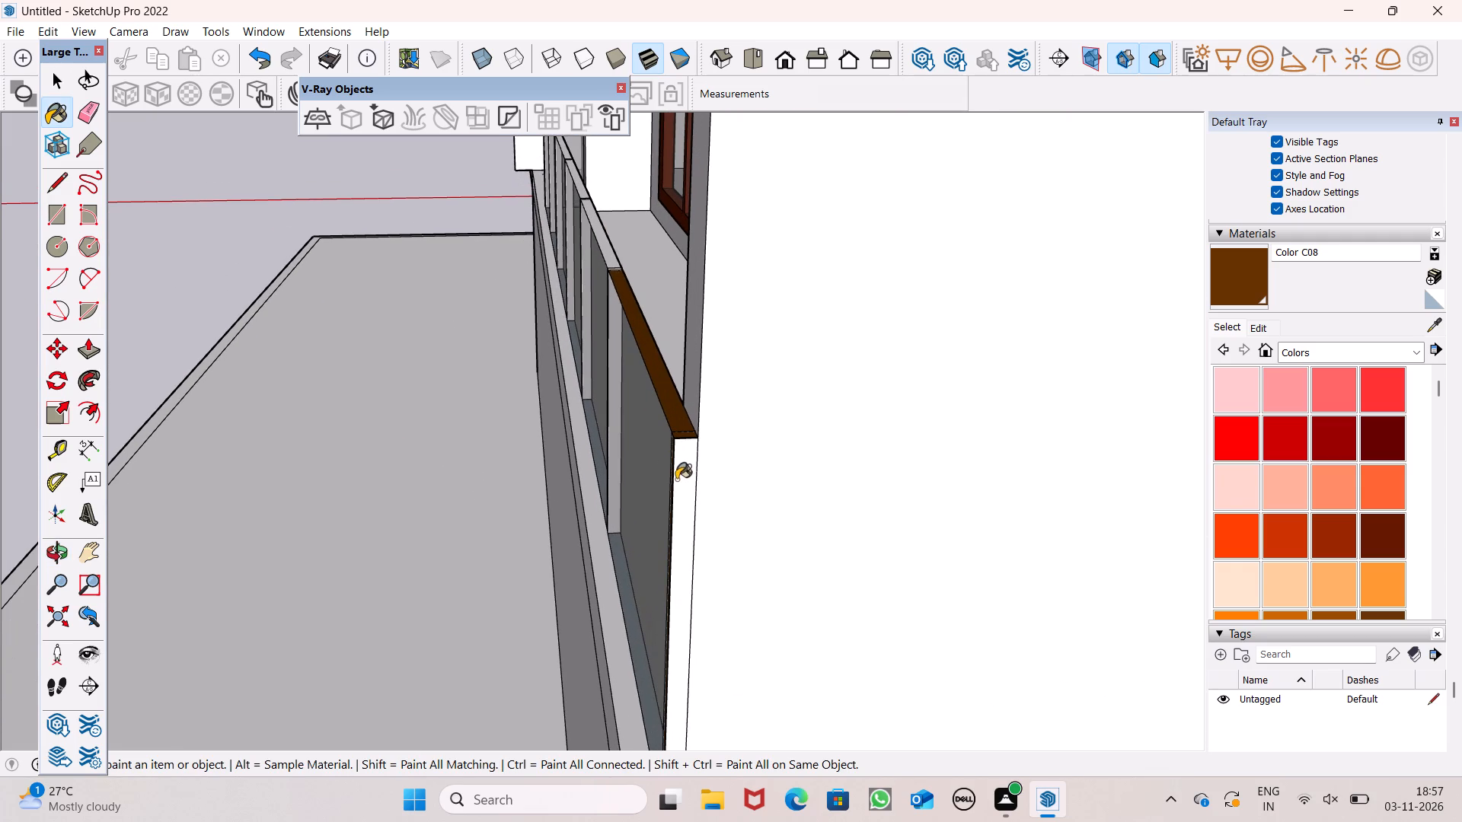
{"action": "left_click", "coordinate": [682, 474]}
Paint the lower railing's first intermediate post's cap and front face, plus the following top-rail segment, brown Color C08.
{"action": "middle_click_drag", "start_coordinate": [652, 460], "coordinate": [1146, 564]}
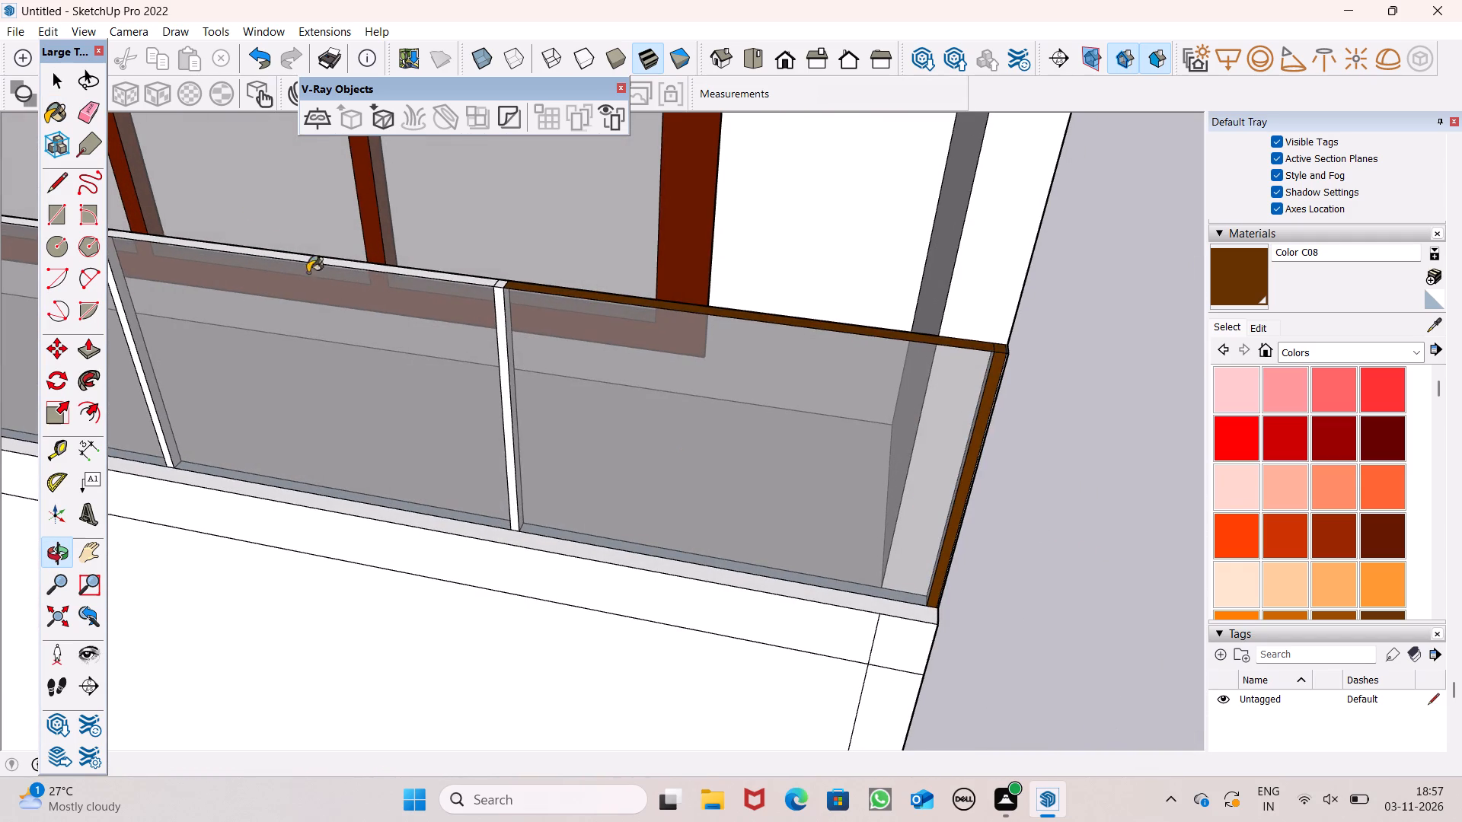
{"action": "scroll", "coordinate": [359, 301], "scroll_direction": "up", "scroll_amount": 7}
{"action": "scroll", "coordinate": [669, 264], "scroll_direction": "up", "scroll_amount": 7}
{"action": "left_click_drag", "start_coordinate": [405, 369], "coordinate": [407, 378]}
{"action": "left_click", "coordinate": [543, 422]}
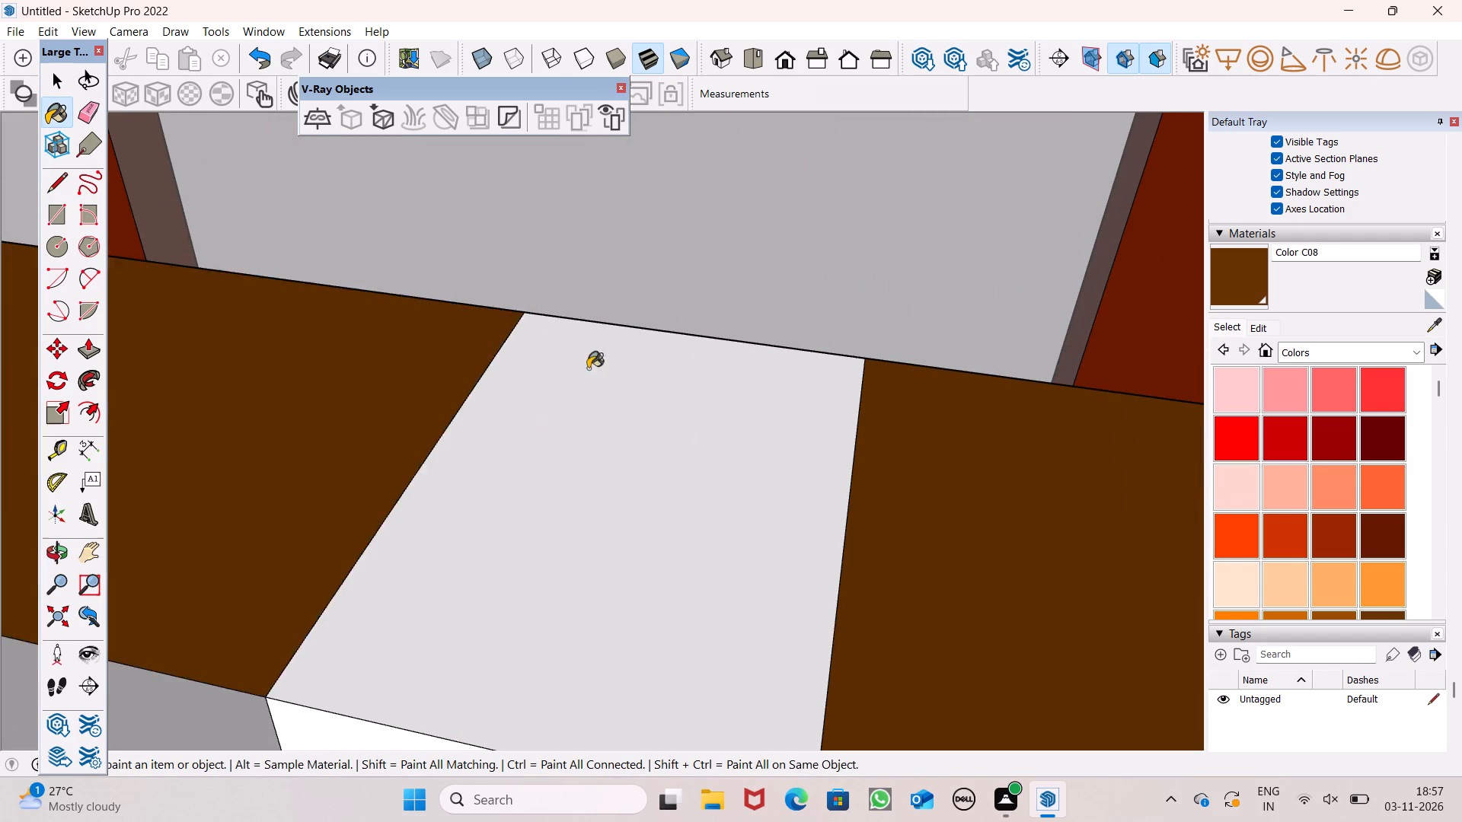
{"action": "scroll", "coordinate": [729, 301], "scroll_direction": "down", "scroll_amount": 7}
{"action": "left_click", "coordinate": [729, 357]}
Paint the lower railing's second intermediate post's cap and front face, plus the following top-rail segment, brown Color C08.
{"action": "scroll", "coordinate": [883, 315], "scroll_direction": "down", "scroll_amount": 8}
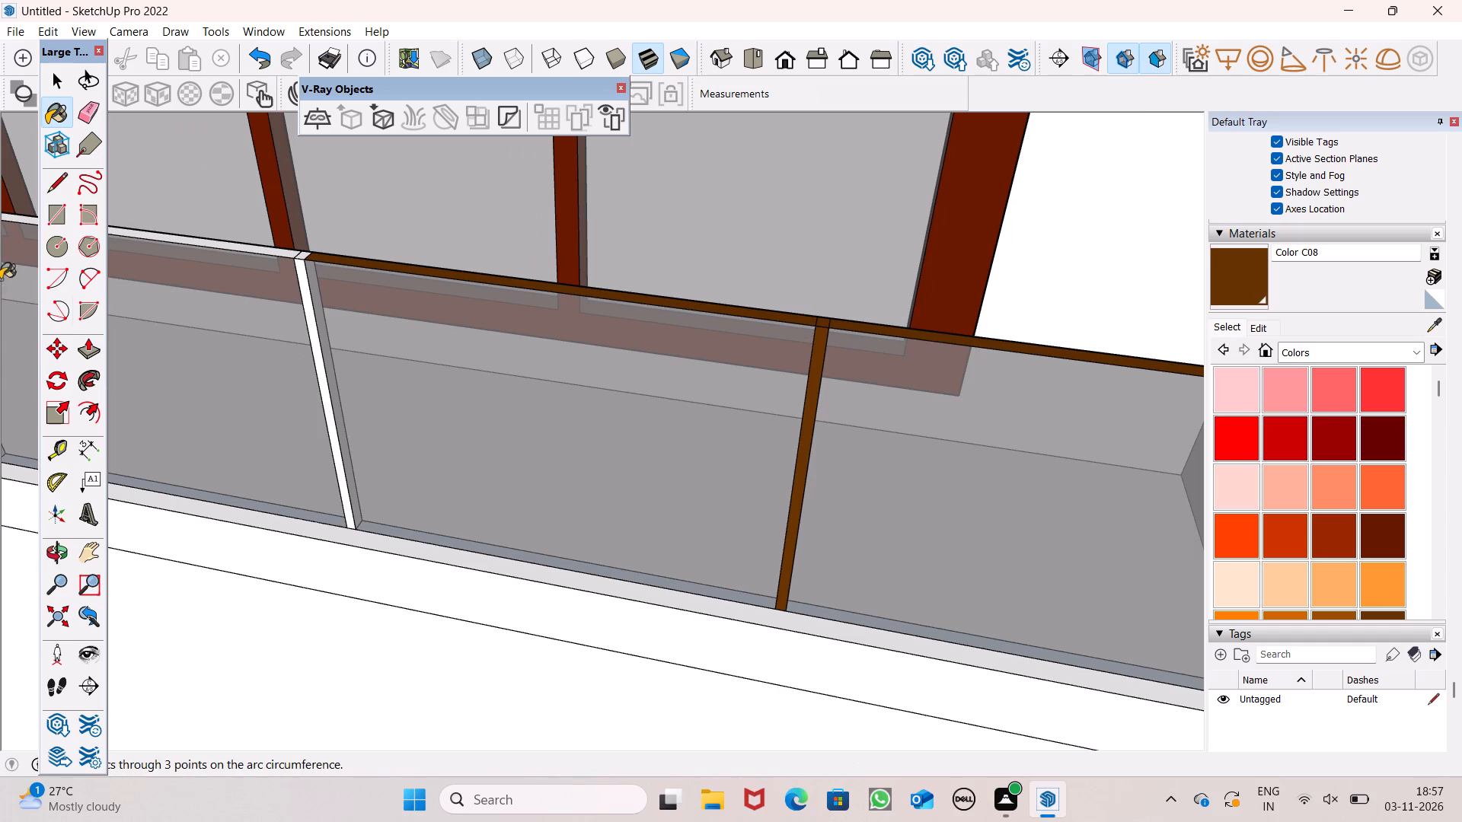
{"action": "scroll", "coordinate": [161, 191], "scroll_direction": "up", "scroll_amount": 6}
{"action": "left_click", "coordinate": [407, 317]}
{"action": "scroll", "coordinate": [548, 335], "scroll_direction": "up", "scroll_amount": 4}
{"action": "left_click", "coordinate": [522, 330]}
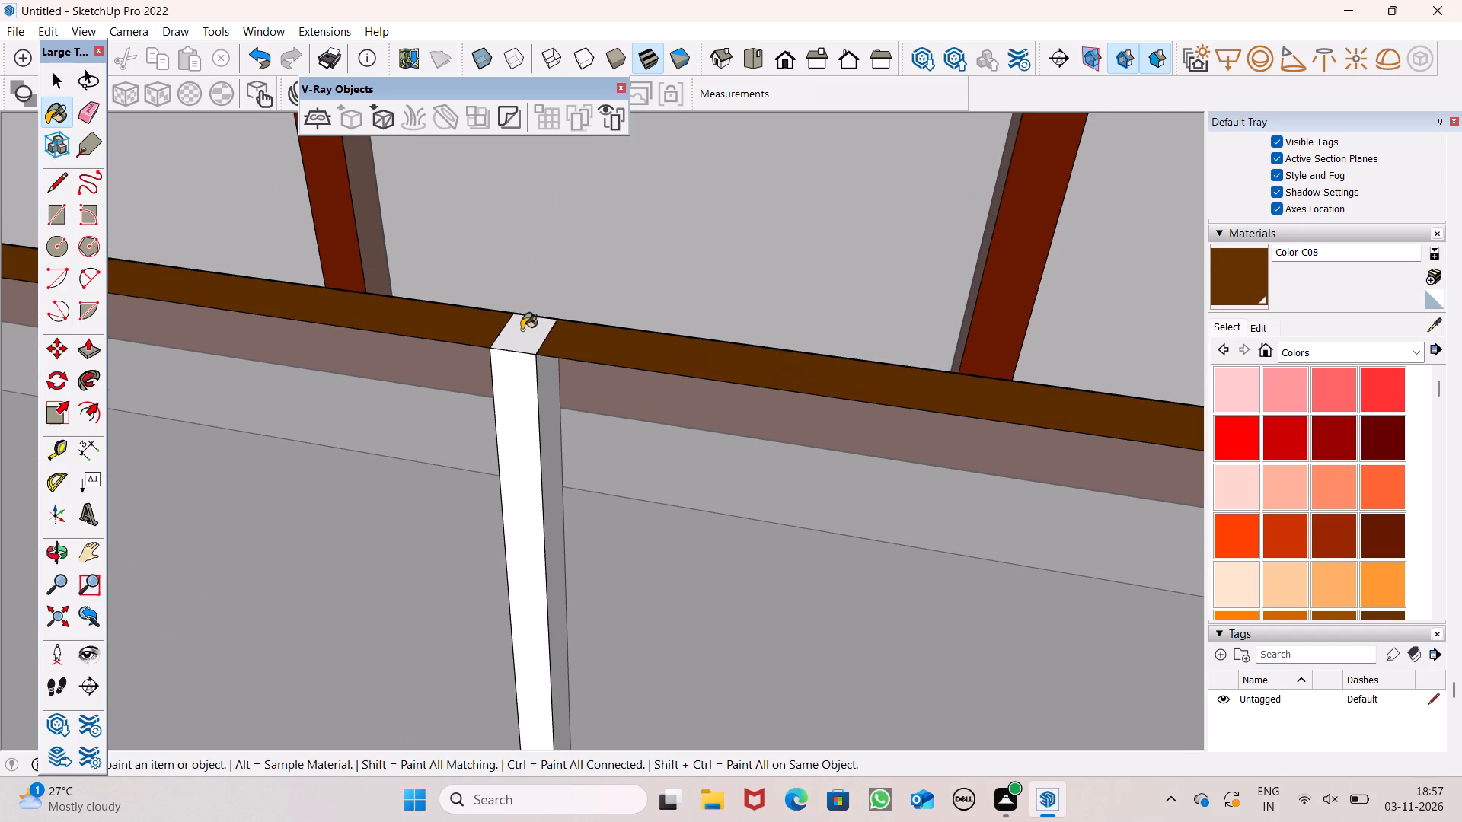
{"action": "left_click", "coordinate": [527, 369]}
Paint the lower railing's third intermediate post's cap and front face, plus the following top-rail segment, brown Color C08.
{"action": "scroll", "coordinate": [810, 310], "scroll_direction": "down", "scroll_amount": 13}
{"action": "scroll", "coordinate": [160, 274], "scroll_direction": "up", "scroll_amount": 7}
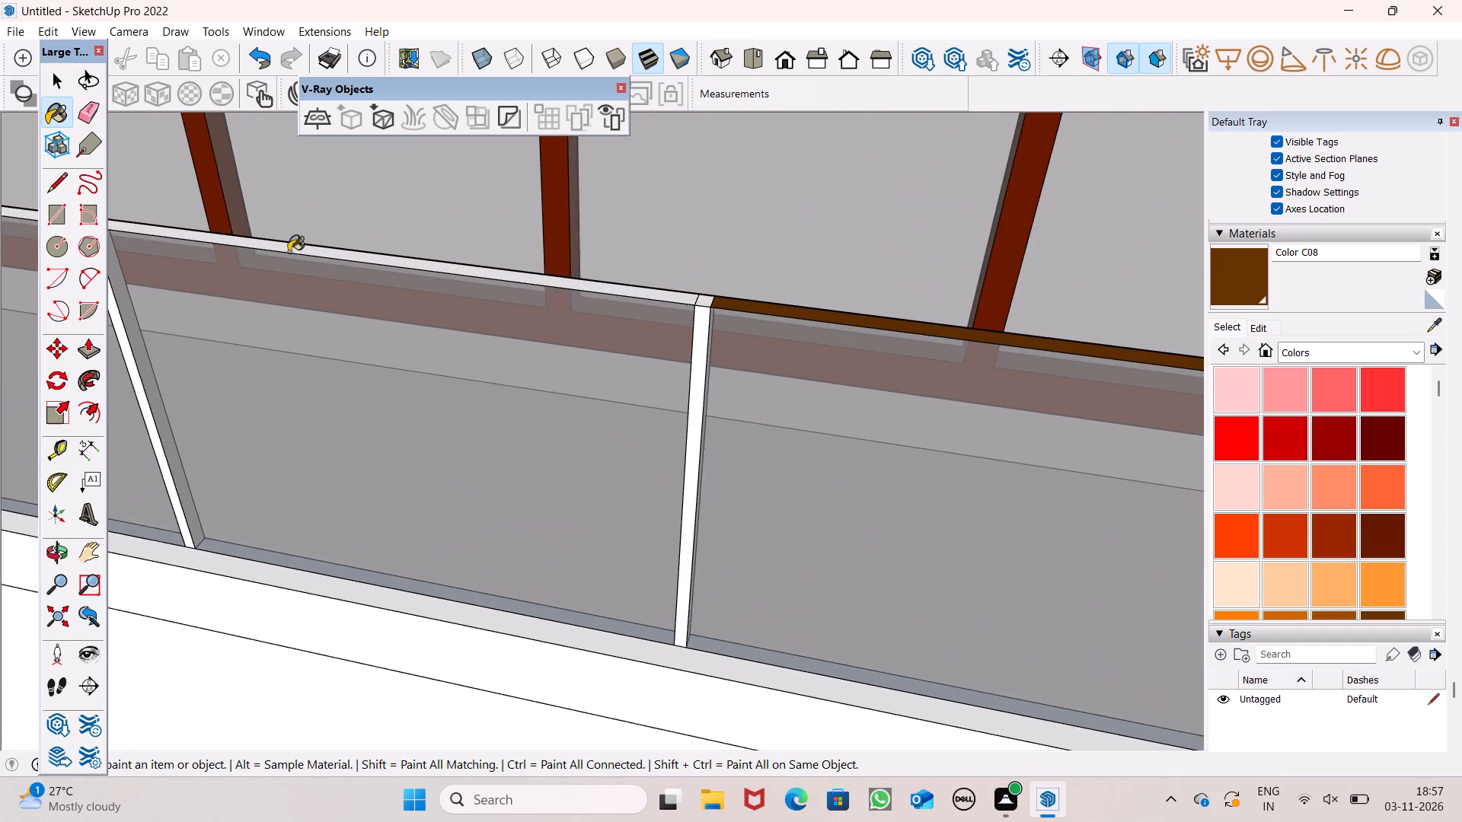
{"action": "scroll", "coordinate": [501, 260], "scroll_direction": "up", "scroll_amount": 5}
{"action": "left_click", "coordinate": [794, 311]}
{"action": "left_click", "coordinate": [825, 318]}
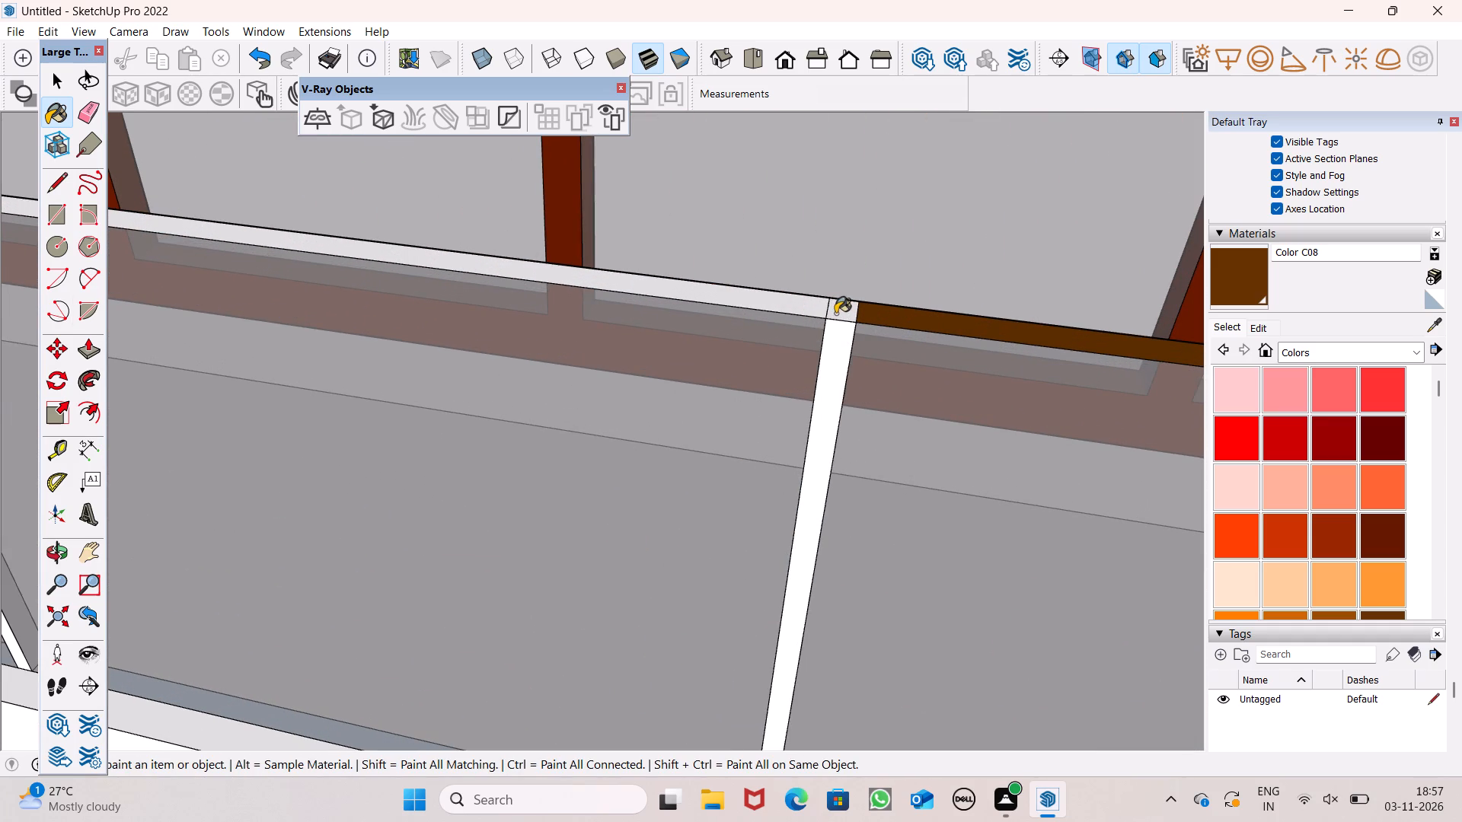
{"action": "left_click", "coordinate": [835, 314]}
{"action": "left_click", "coordinate": [807, 308]}
{"action": "left_click", "coordinate": [830, 336]}
{"action": "scroll", "coordinate": [894, 290], "scroll_direction": "down", "scroll_amount": 14}
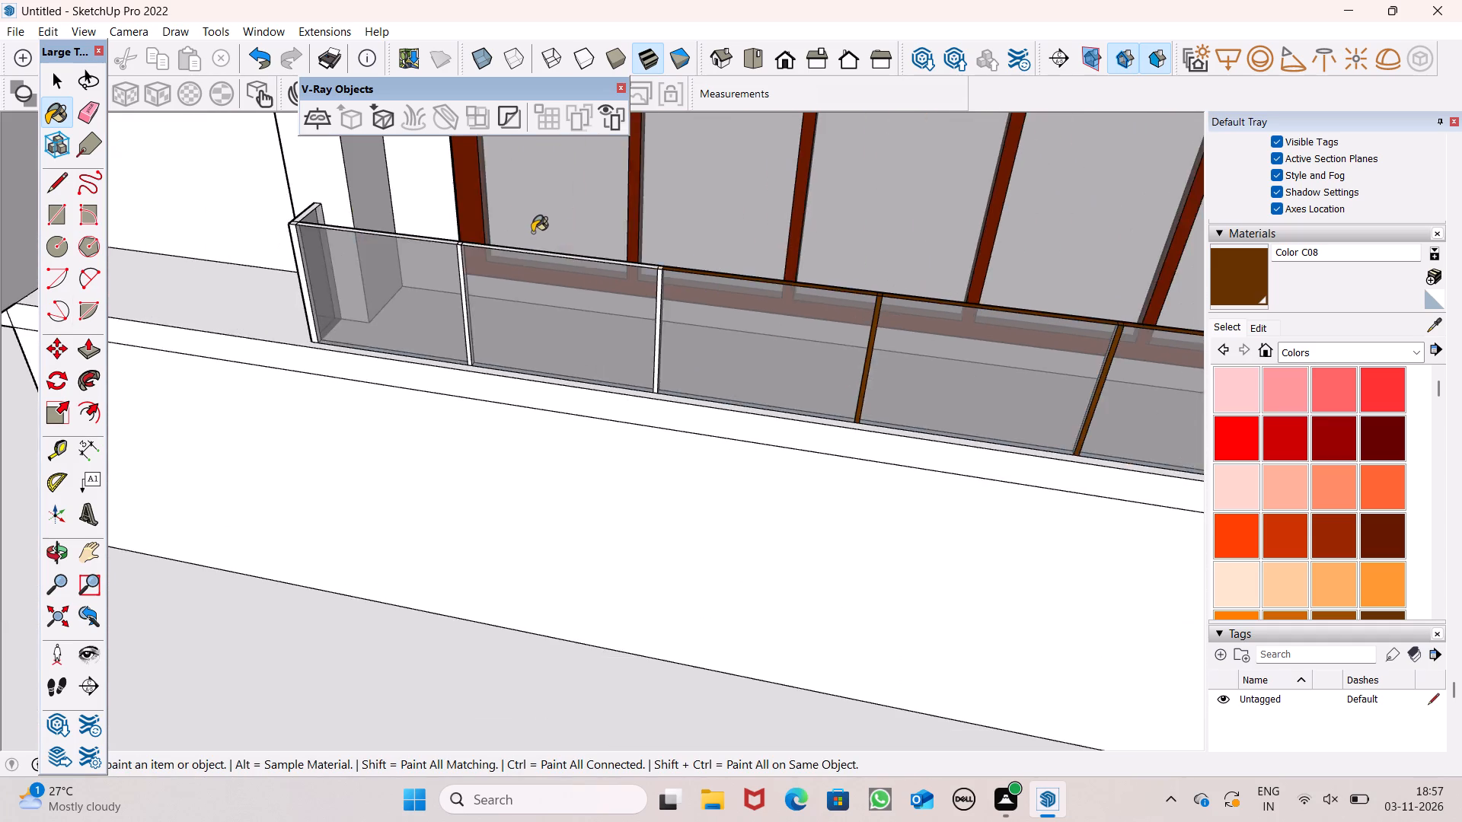
Paint the lower railing's fourth intermediate post's cap and front face, plus the adjoining top-rail segment, brown Color C08.
{"action": "scroll", "coordinate": [531, 231], "scroll_direction": "up", "scroll_amount": 8}
{"action": "scroll", "coordinate": [945, 365], "scroll_direction": "up", "scroll_amount": 6}
{"action": "left_click", "coordinate": [876, 314]}
{"action": "left_click", "coordinate": [887, 314]}
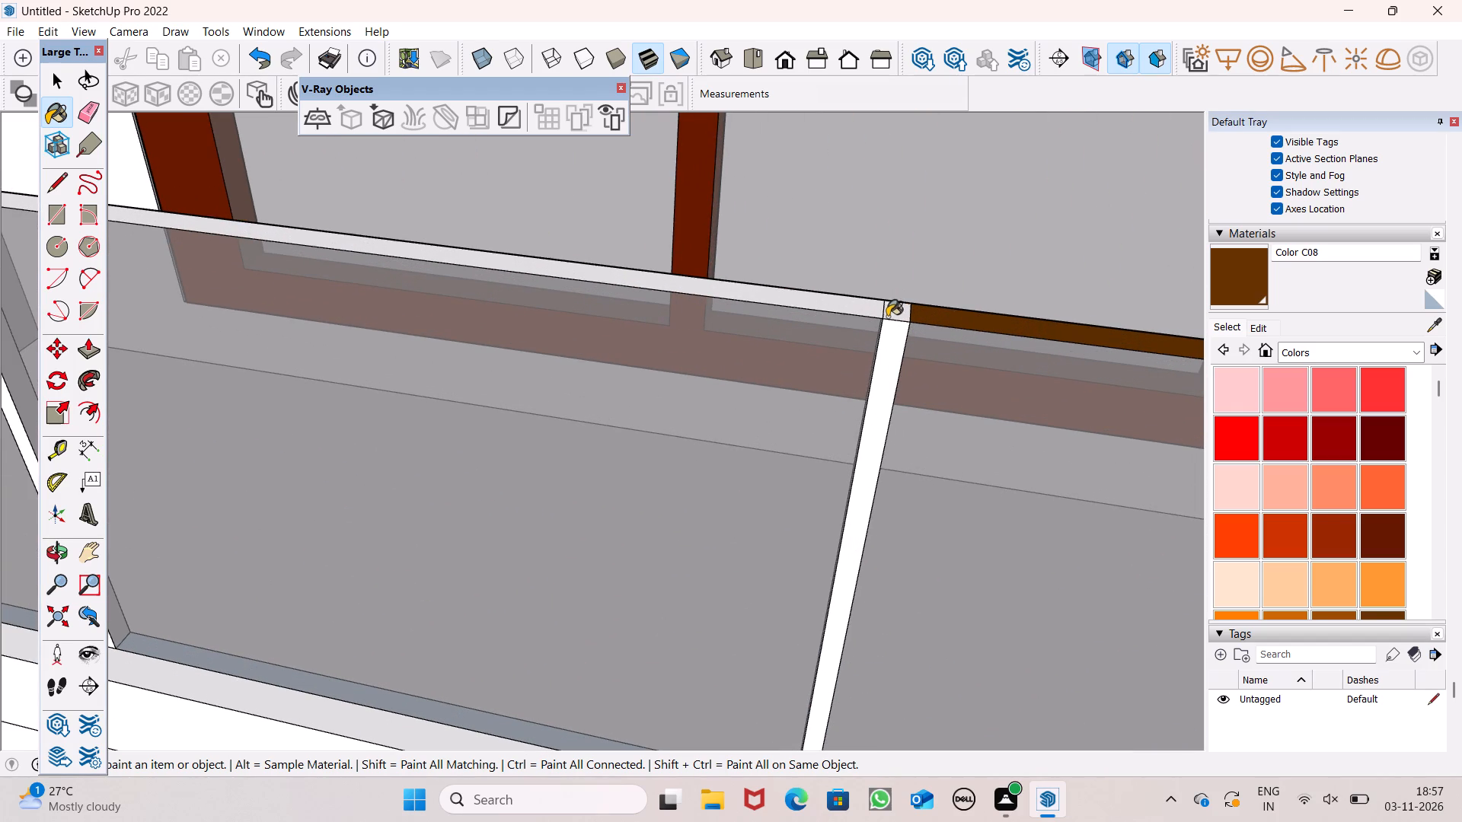
{"action": "left_click", "coordinate": [889, 330]}
{"action": "scroll", "coordinate": [908, 282], "scroll_direction": "down", "scroll_amount": 7}
Paint the lower railing's fifth intermediate post's cap and front face, plus the top-rail segment running to the far corner, brown Color C08.
{"action": "scroll", "coordinate": [403, 244], "scroll_direction": "up", "scroll_amount": 6}
{"action": "scroll", "coordinate": [521, 260], "scroll_direction": "up", "scroll_amount": 2}
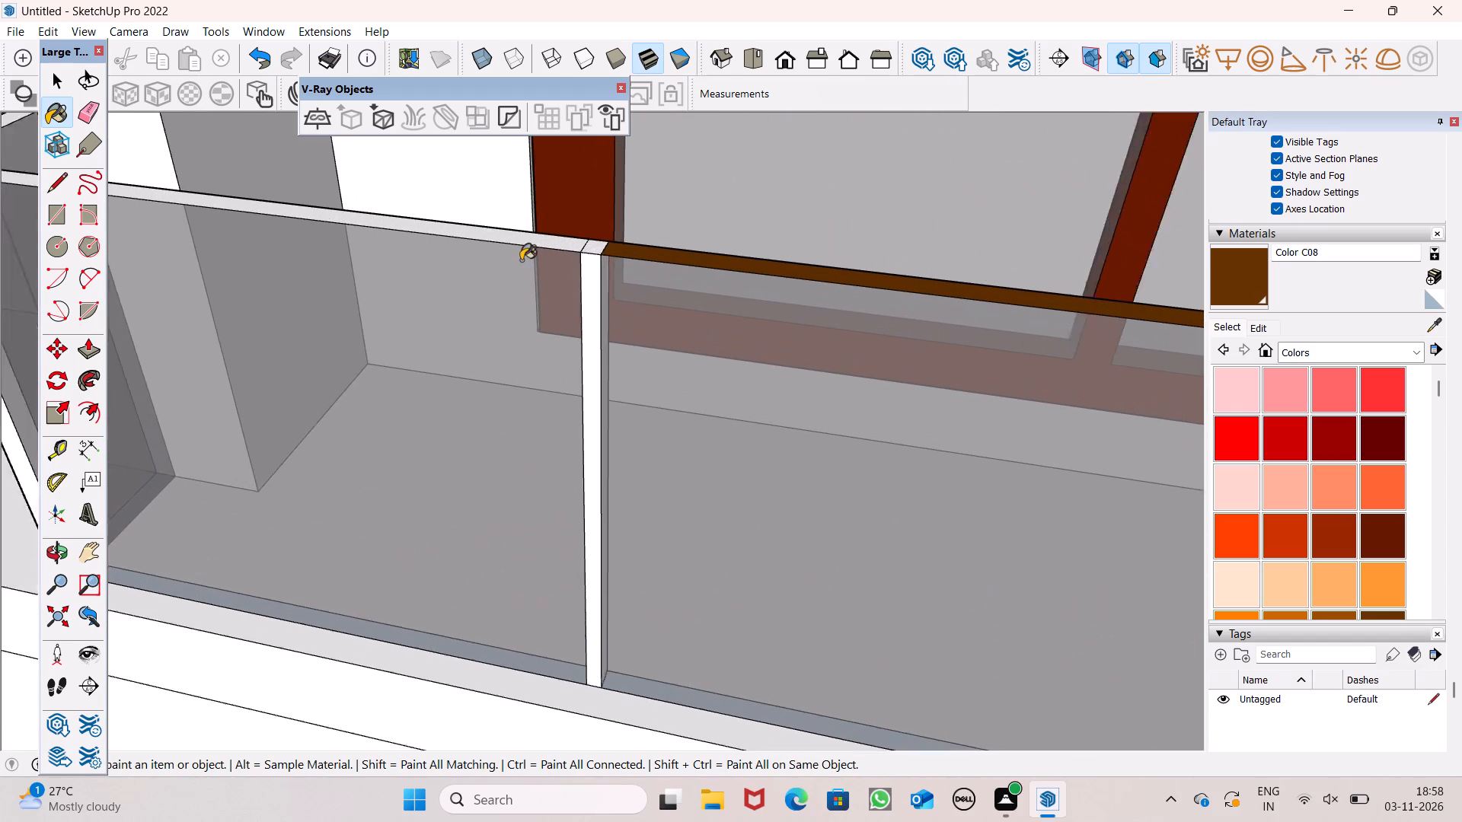
{"action": "scroll", "coordinate": [521, 260], "scroll_direction": "up", "scroll_amount": 4}
{"action": "left_click", "coordinate": [590, 241]}
{"action": "left_click", "coordinate": [620, 252]}
{"action": "left_click", "coordinate": [624, 282]}
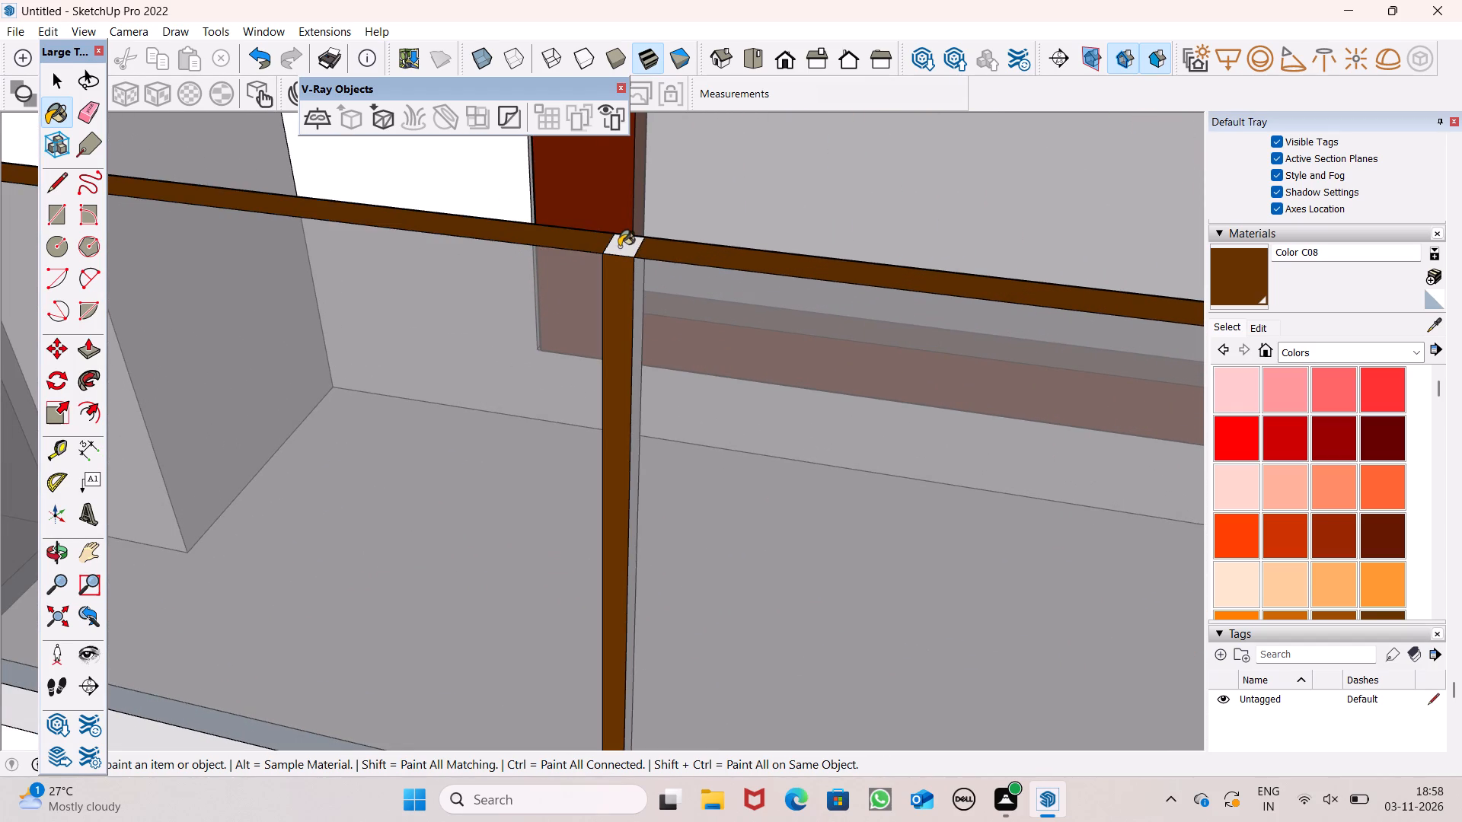
{"action": "left_click", "coordinate": [619, 247]}
{"action": "scroll", "coordinate": [749, 288], "scroll_direction": "down", "scroll_amount": 6}
{"action": "scroll", "coordinate": [543, 258], "scroll_direction": "down", "scroll_amount": 6}
Paint the lower railing's far corner post's cap and two outer faces, plus the short return's top rail, brown Color C08.
{"action": "scroll", "coordinate": [120, 170], "scroll_direction": "up", "scroll_amount": 8}
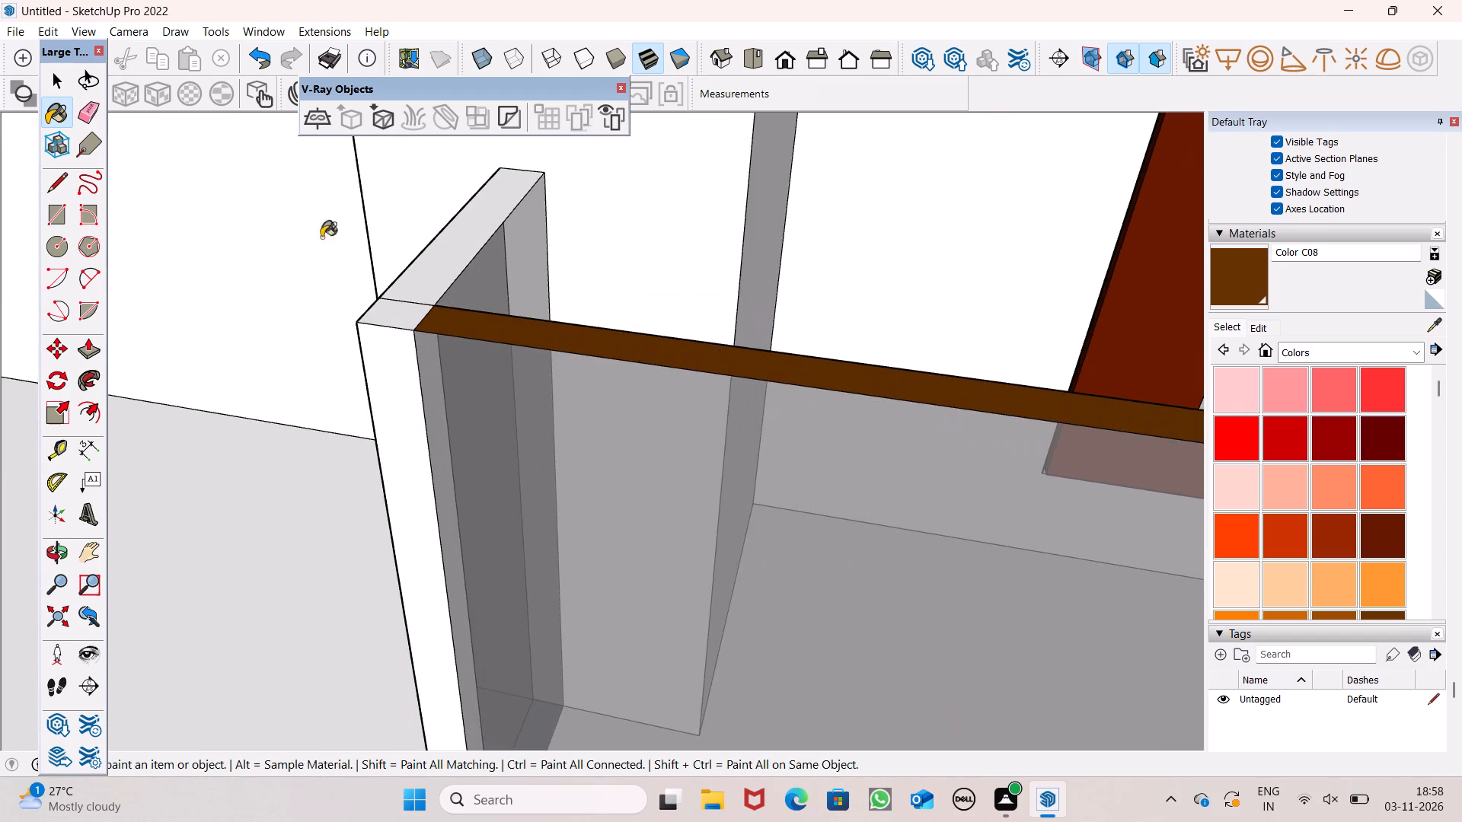
{"action": "middle_click_drag", "start_coordinate": [432, 302], "coordinate": [515, 340]}
{"action": "left_click", "coordinate": [428, 308]}
{"action": "left_click", "coordinate": [429, 358]}
{"action": "scroll", "coordinate": [477, 284], "scroll_direction": "down", "scroll_amount": 7}
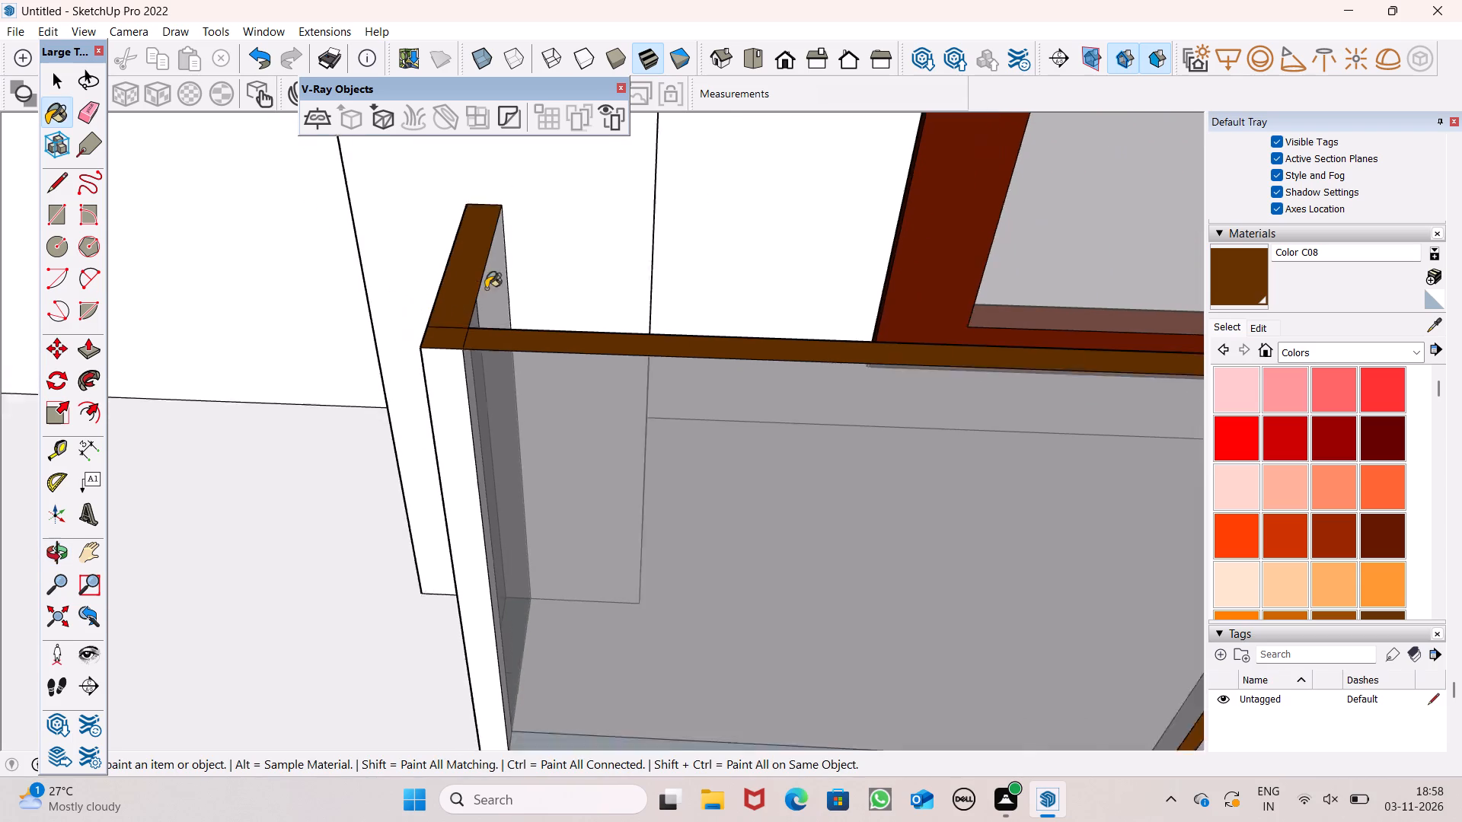
{"action": "middle_click_drag", "start_coordinate": [499, 326], "coordinate": [873, 244]}
{"action": "scroll", "coordinate": [508, 327], "scroll_direction": "down", "scroll_amount": 1}
{"action": "scroll", "coordinate": [752, 361], "scroll_direction": "up", "scroll_amount": 6}
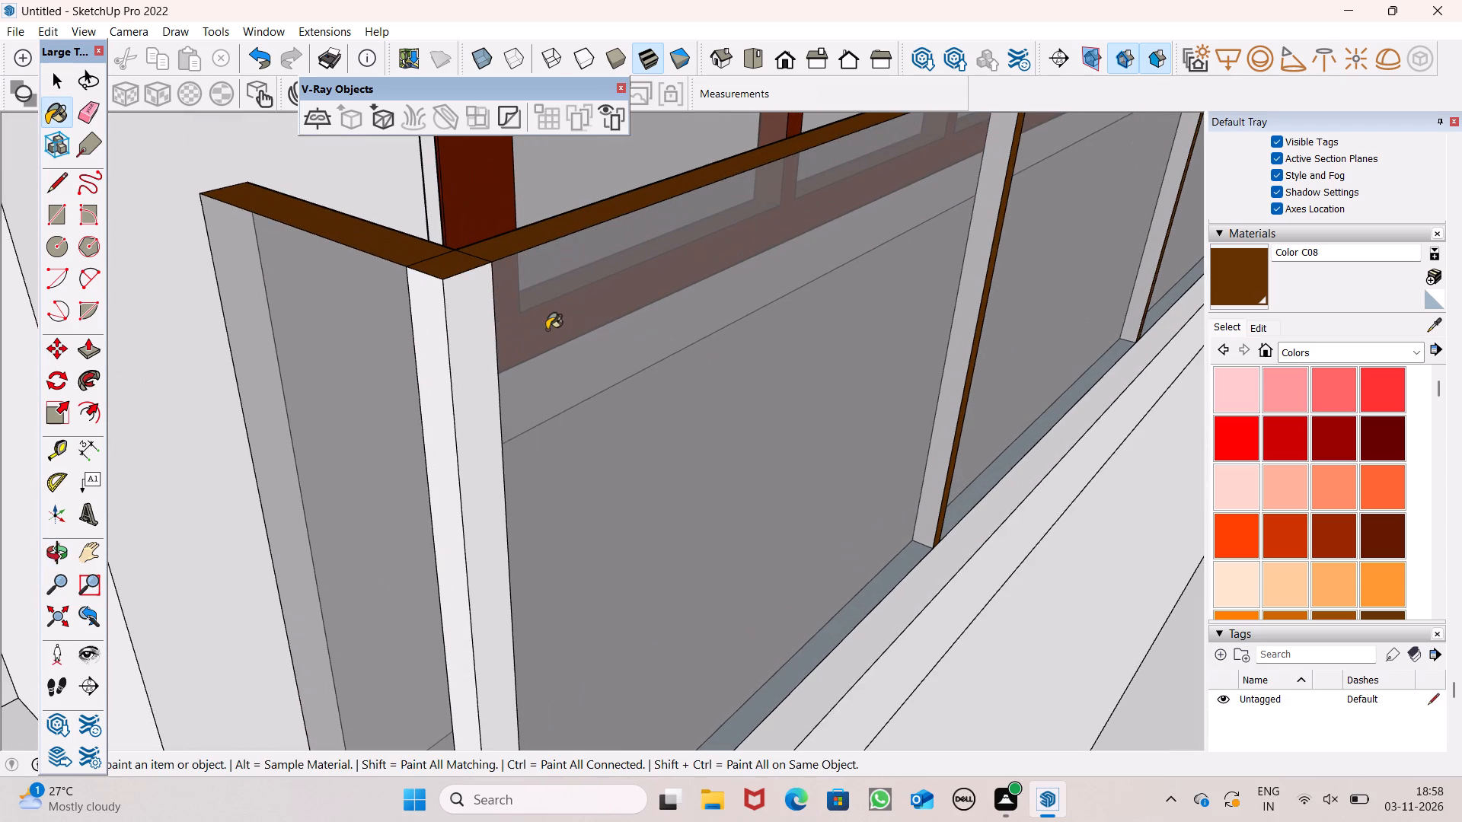
{"action": "left_click", "coordinate": [458, 311]}
{"action": "left_click", "coordinate": [433, 301]}
Paint the balcony-side face of the intermediate post nearest the short return brown Color C08.
{"action": "middle_click_drag", "start_coordinate": [626, 217], "coordinate": [605, 263]}
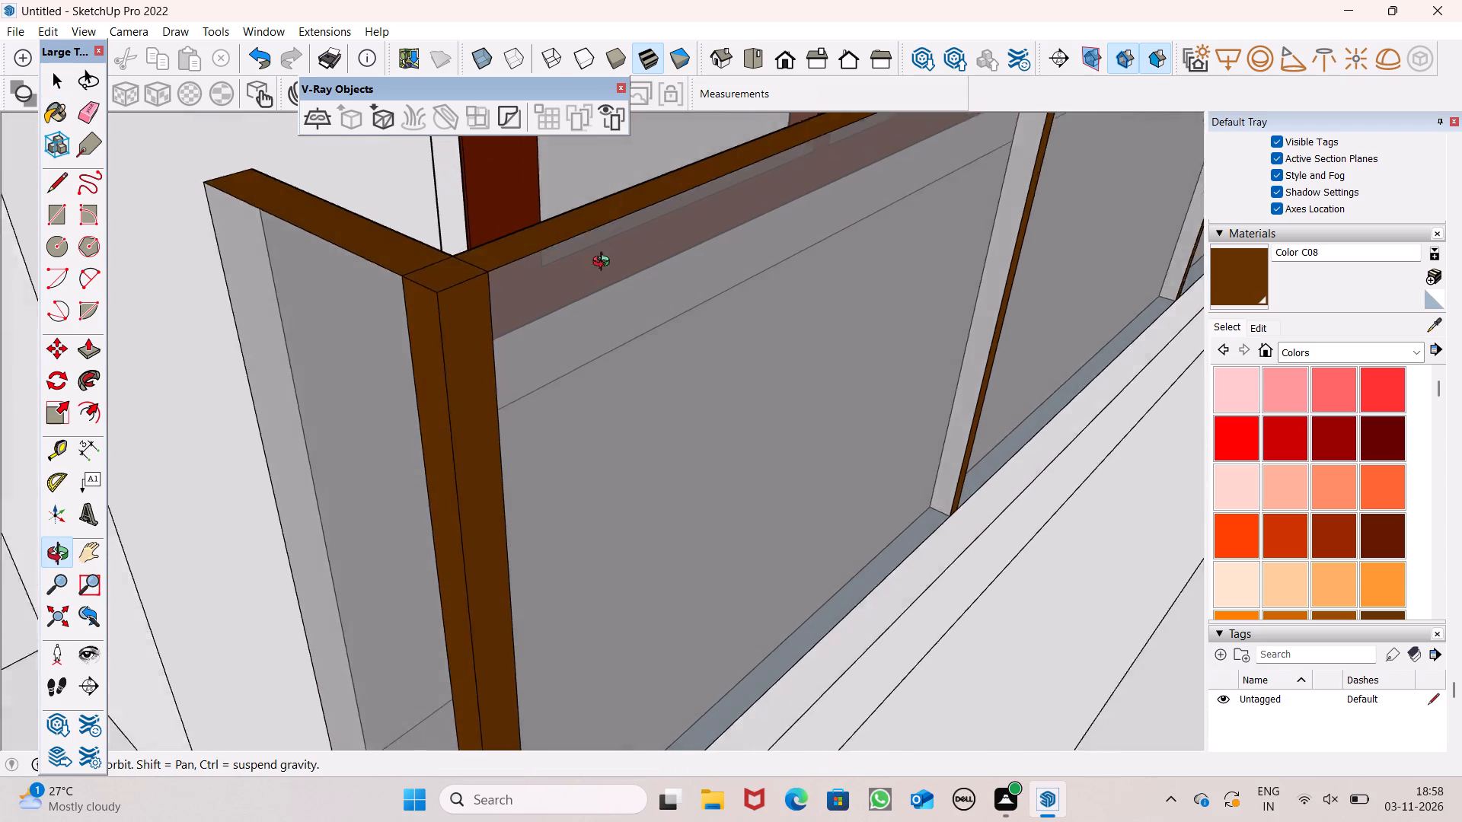
{"action": "middle_click_drag", "start_coordinate": [605, 263], "coordinate": [589, 413]}
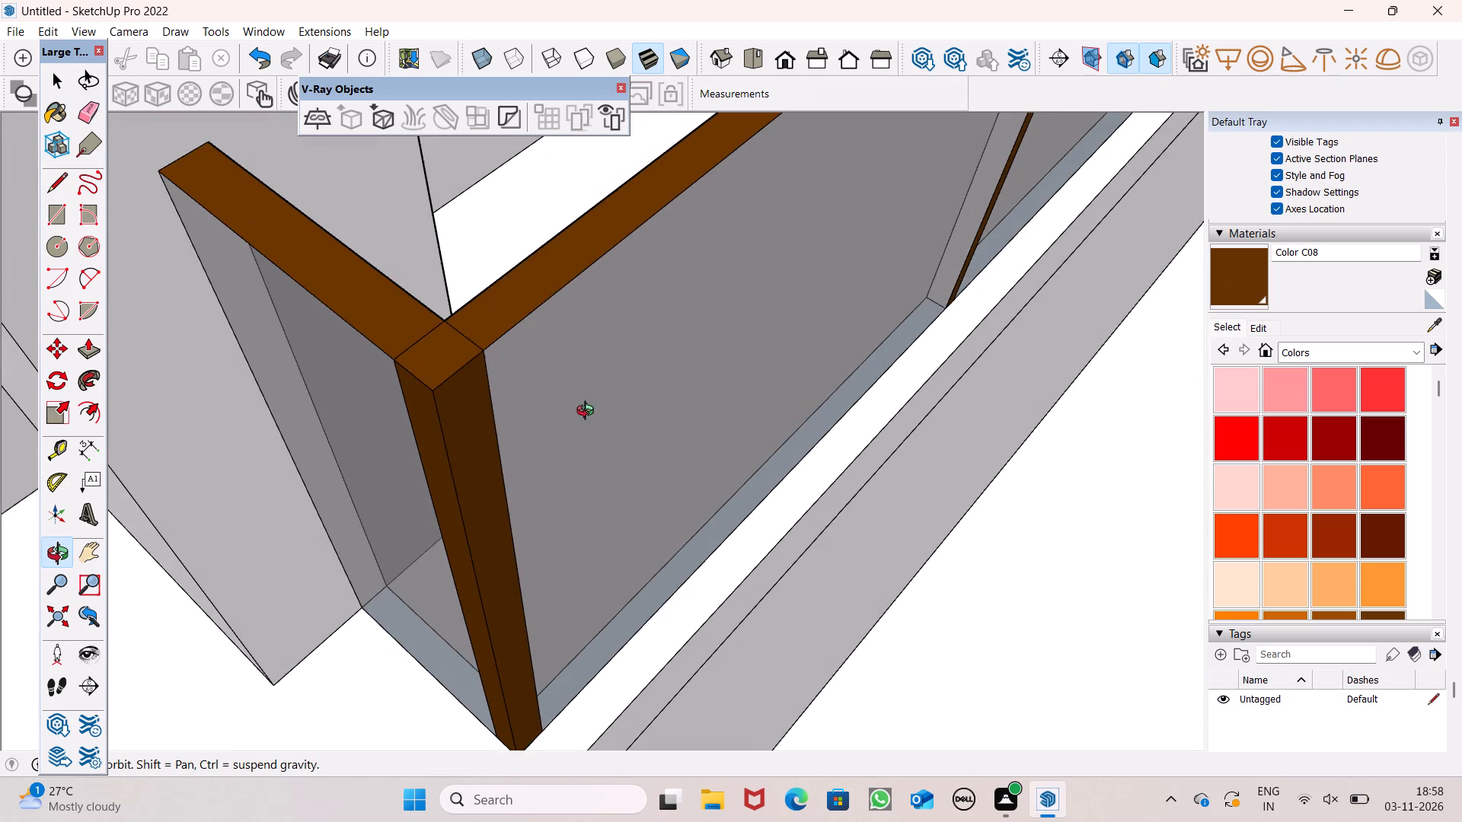
{"action": "middle_click_drag", "start_coordinate": [589, 413], "coordinate": [569, 430]}
{"action": "scroll", "coordinate": [557, 387], "scroll_direction": "up", "scroll_amount": 1}
{"action": "scroll", "coordinate": [503, 257], "scroll_direction": "up", "scroll_amount": 2}
{"action": "scroll", "coordinate": [459, 368], "scroll_direction": "up", "scroll_amount": 1}
{"action": "middle_click_drag", "start_coordinate": [445, 390], "coordinate": [265, 642]}
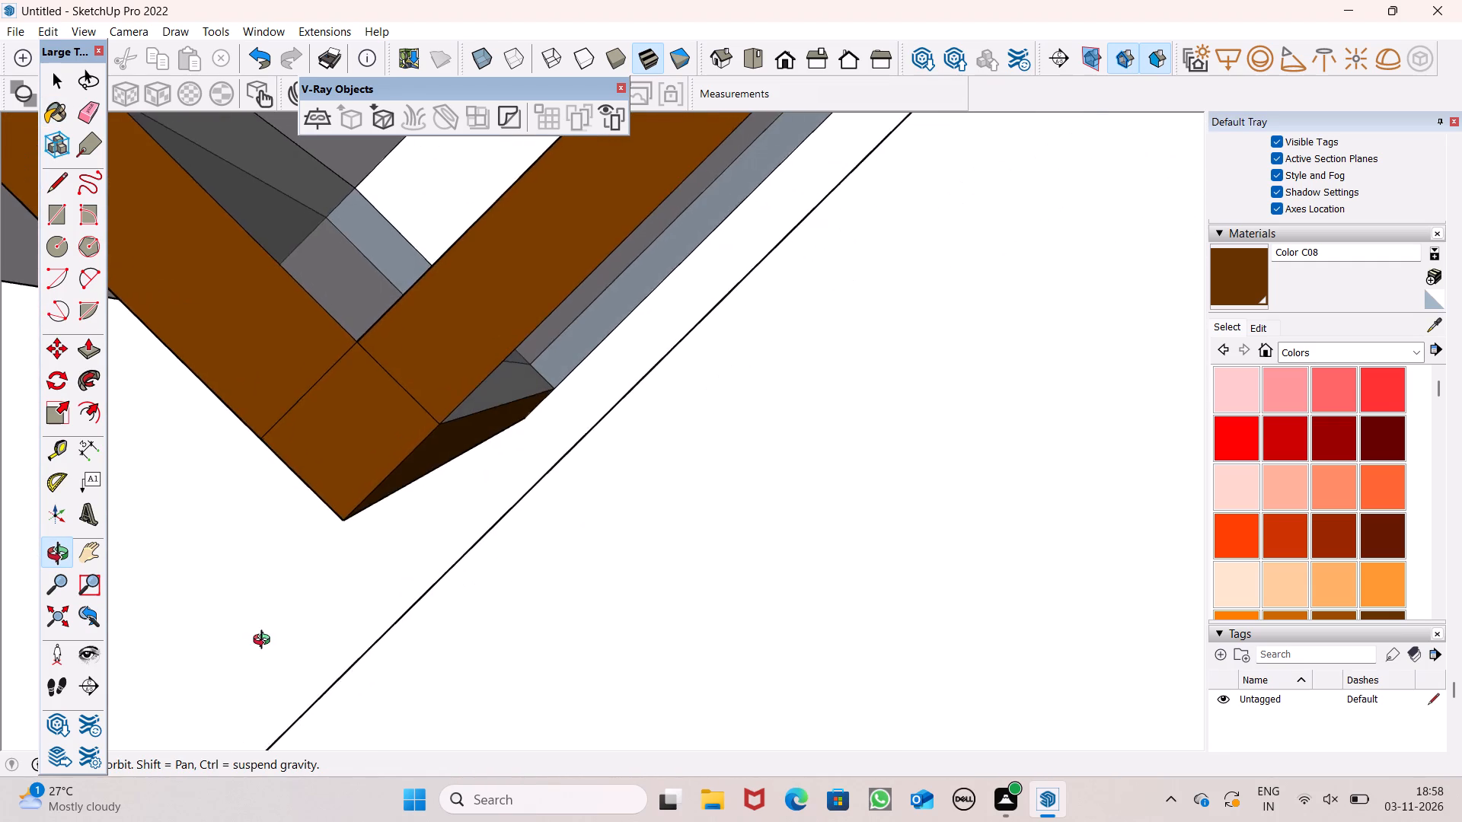
{"action": "middle_click_drag", "start_coordinate": [265, 642], "coordinate": [262, 629]}
{"action": "middle_click_drag", "start_coordinate": [388, 497], "coordinate": [672, 502]}
{"action": "scroll", "coordinate": [423, 331], "scroll_direction": "up", "scroll_amount": 1}
{"action": "middle_click_drag", "start_coordinate": [421, 351], "coordinate": [450, 518]}
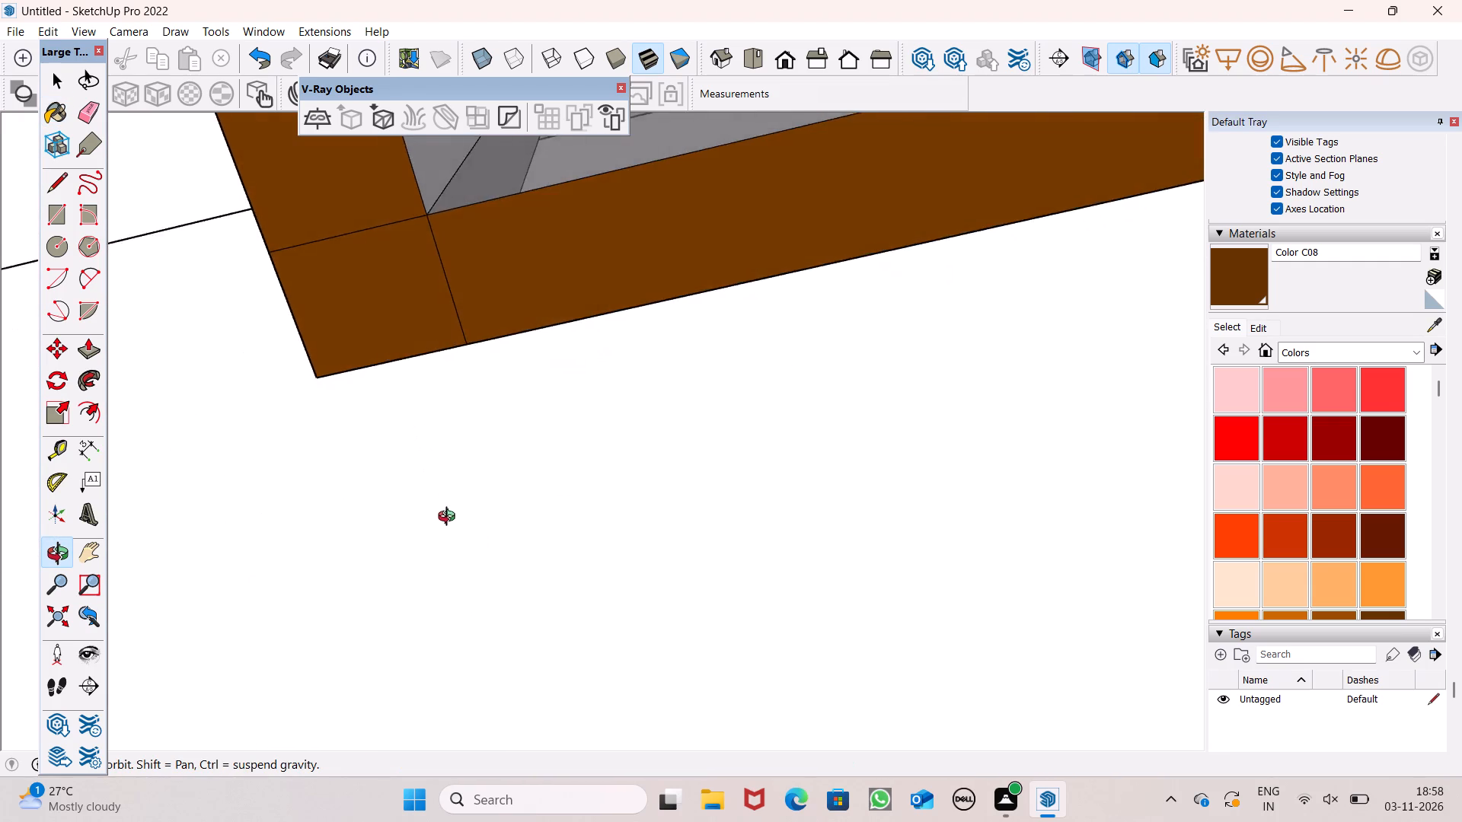
{"action": "middle_click_drag", "start_coordinate": [450, 518], "coordinate": [547, 209]}
{"action": "scroll", "coordinate": [547, 215], "scroll_direction": "up", "scroll_amount": 1}
{"action": "scroll", "coordinate": [263, 413], "scroll_direction": "down", "scroll_amount": 7}
{"action": "middle_click_drag", "start_coordinate": [127, 415], "coordinate": [439, 499]}
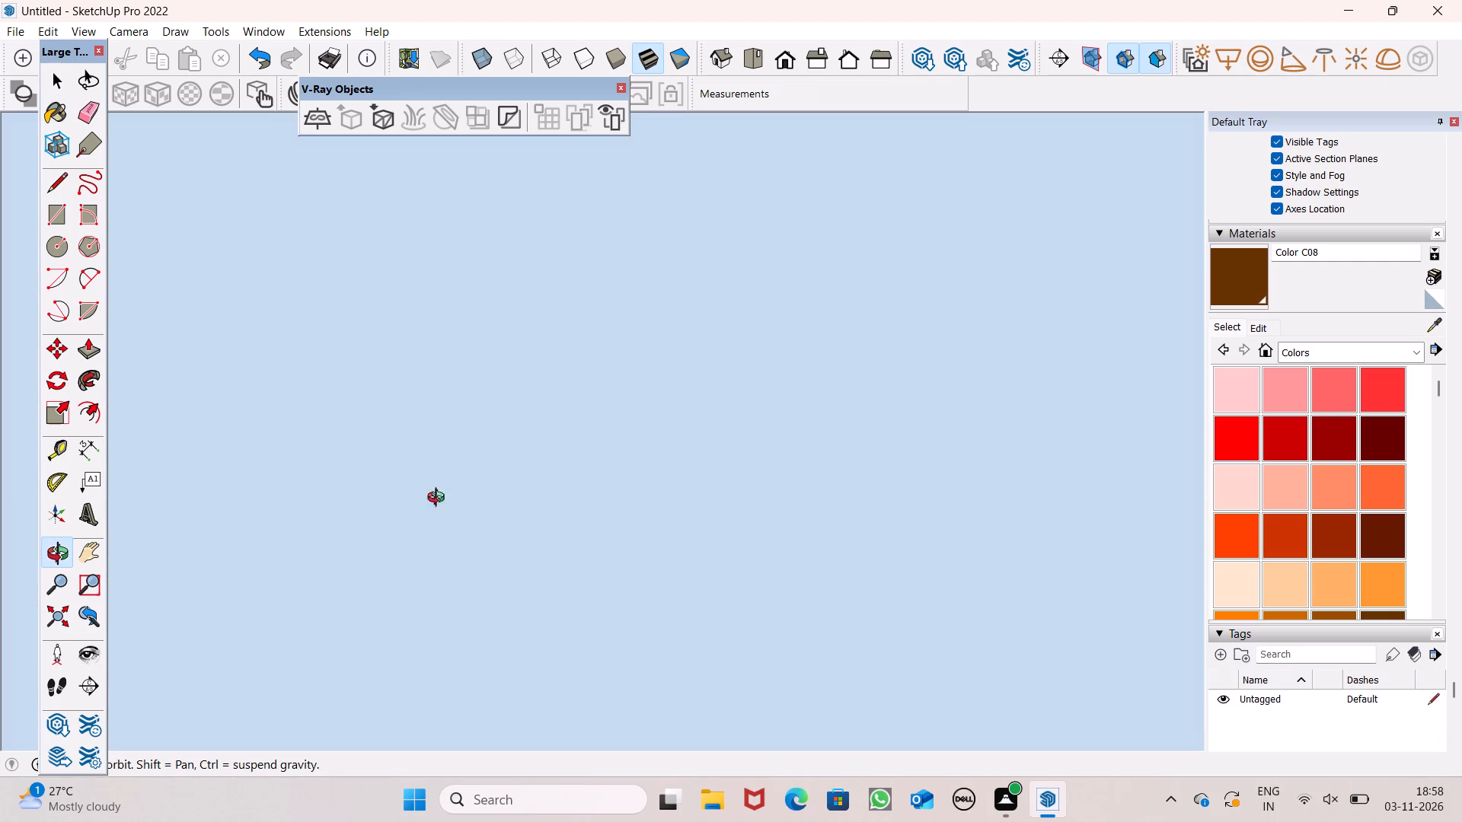
{"action": "middle_click_drag", "start_coordinate": [439, 499], "coordinate": [540, 371]}
{"action": "scroll", "coordinate": [537, 355], "scroll_direction": "up", "scroll_amount": 1}
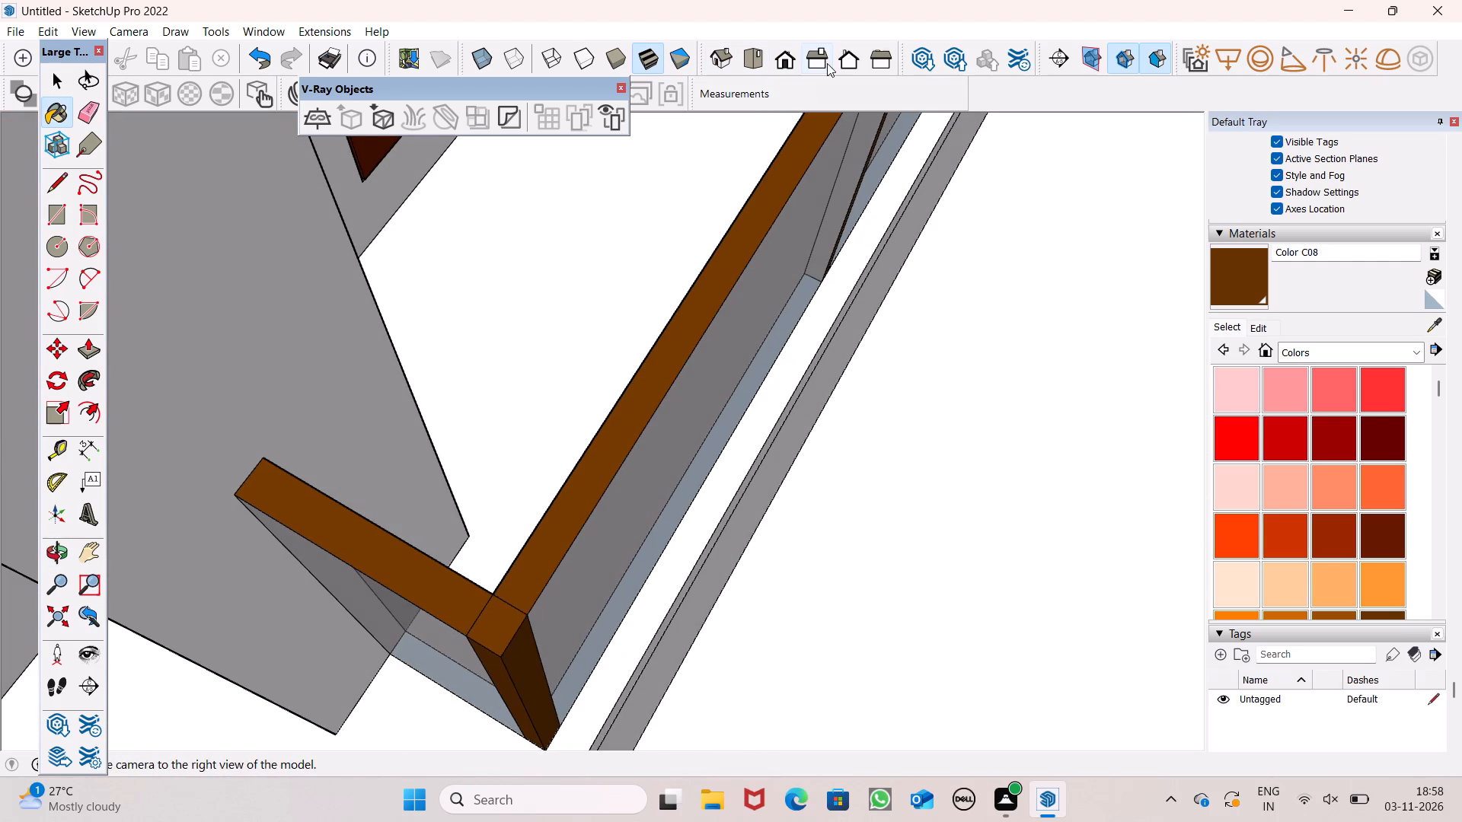
{"action": "middle_click_drag", "start_coordinate": [591, 405], "coordinate": [819, 313]}
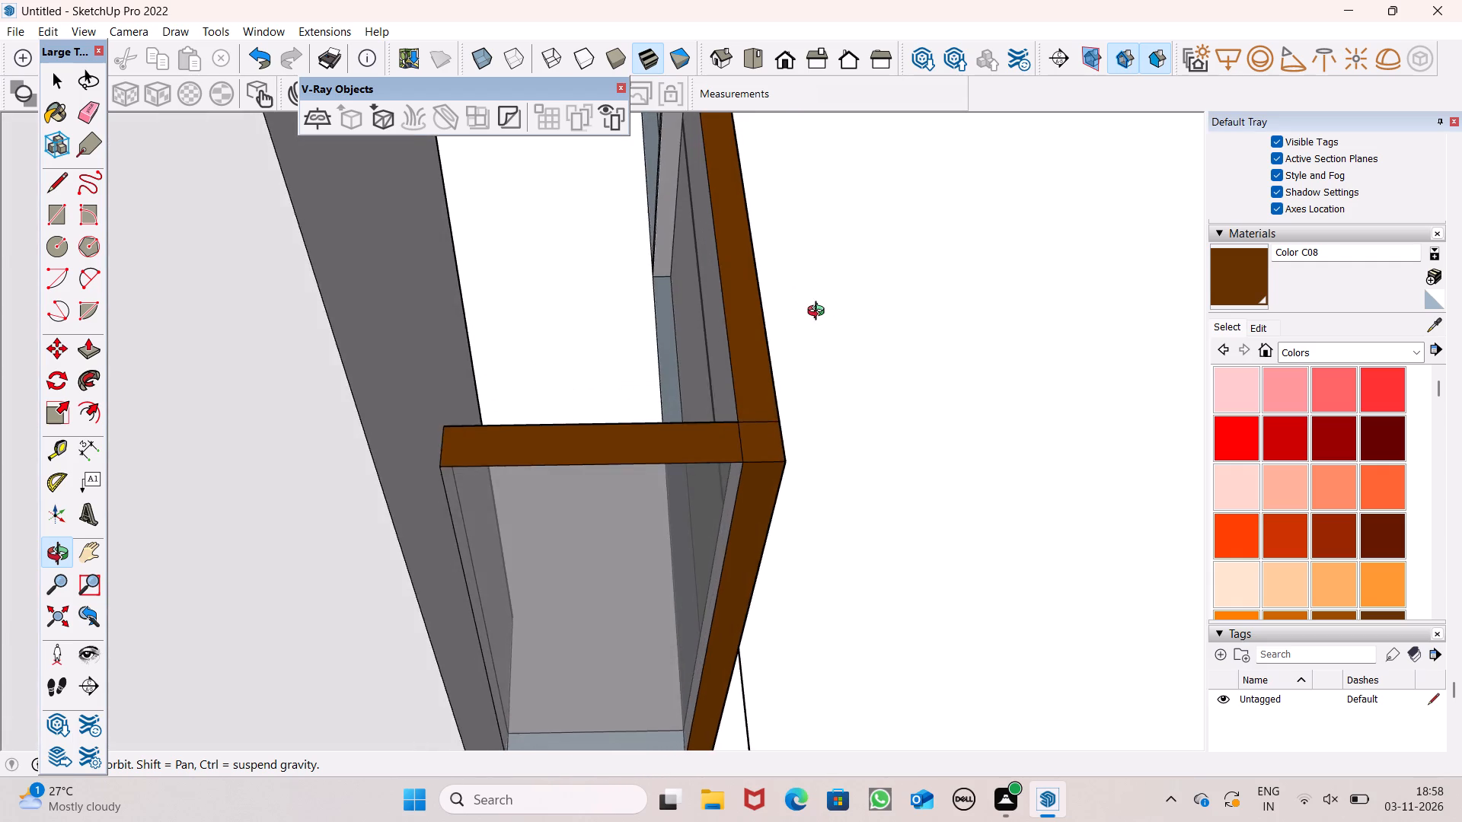
{"action": "middle_click_drag", "start_coordinate": [819, 313], "coordinate": [848, 342]}
{"action": "scroll", "coordinate": [651, 219], "scroll_direction": "up", "scroll_amount": 8}
{"action": "middle_click_drag", "start_coordinate": [643, 300], "coordinate": [691, 128]}
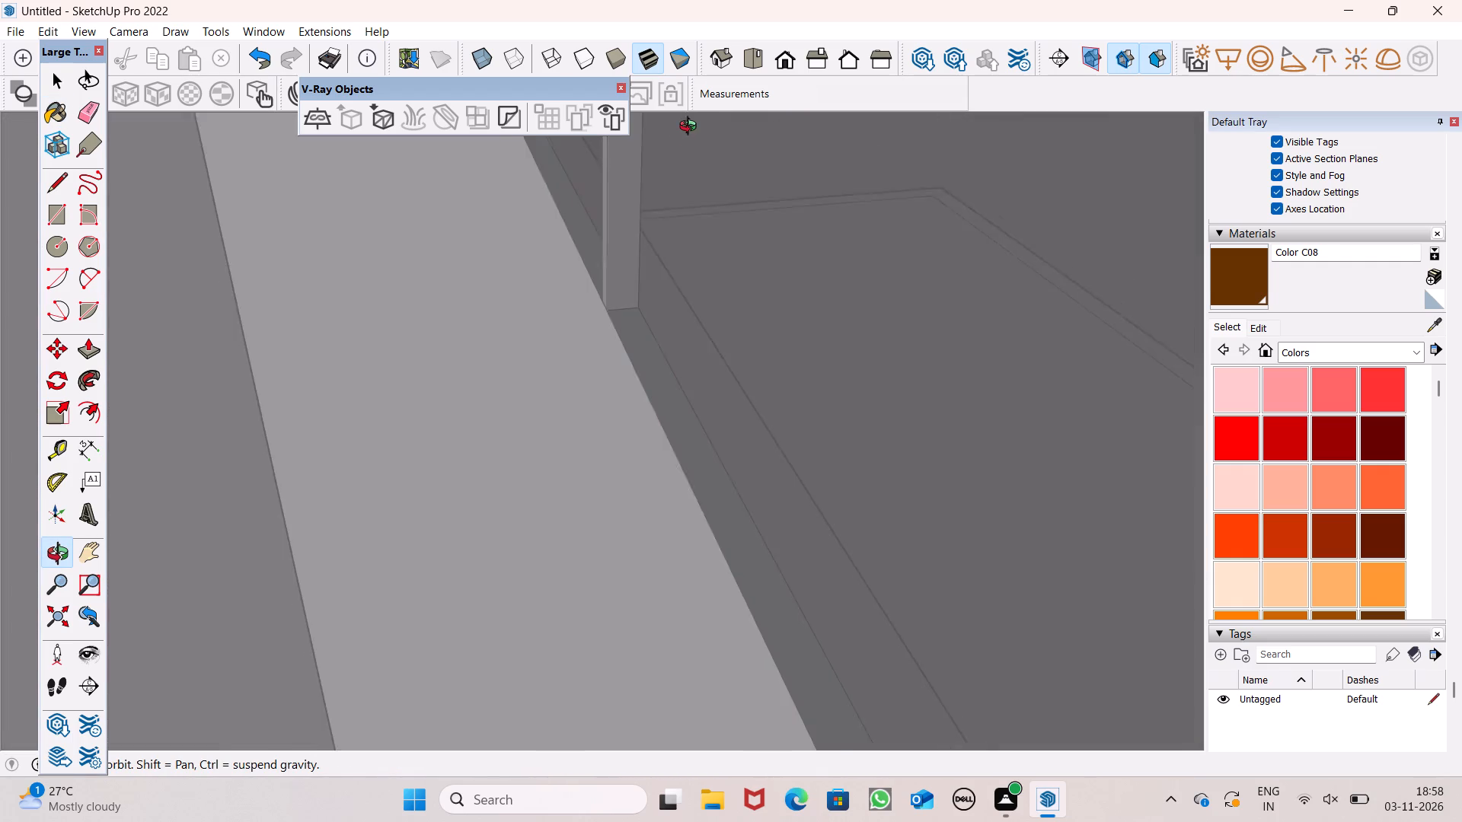
{"action": "middle_click_drag", "start_coordinate": [691, 128], "coordinate": [674, 260]}
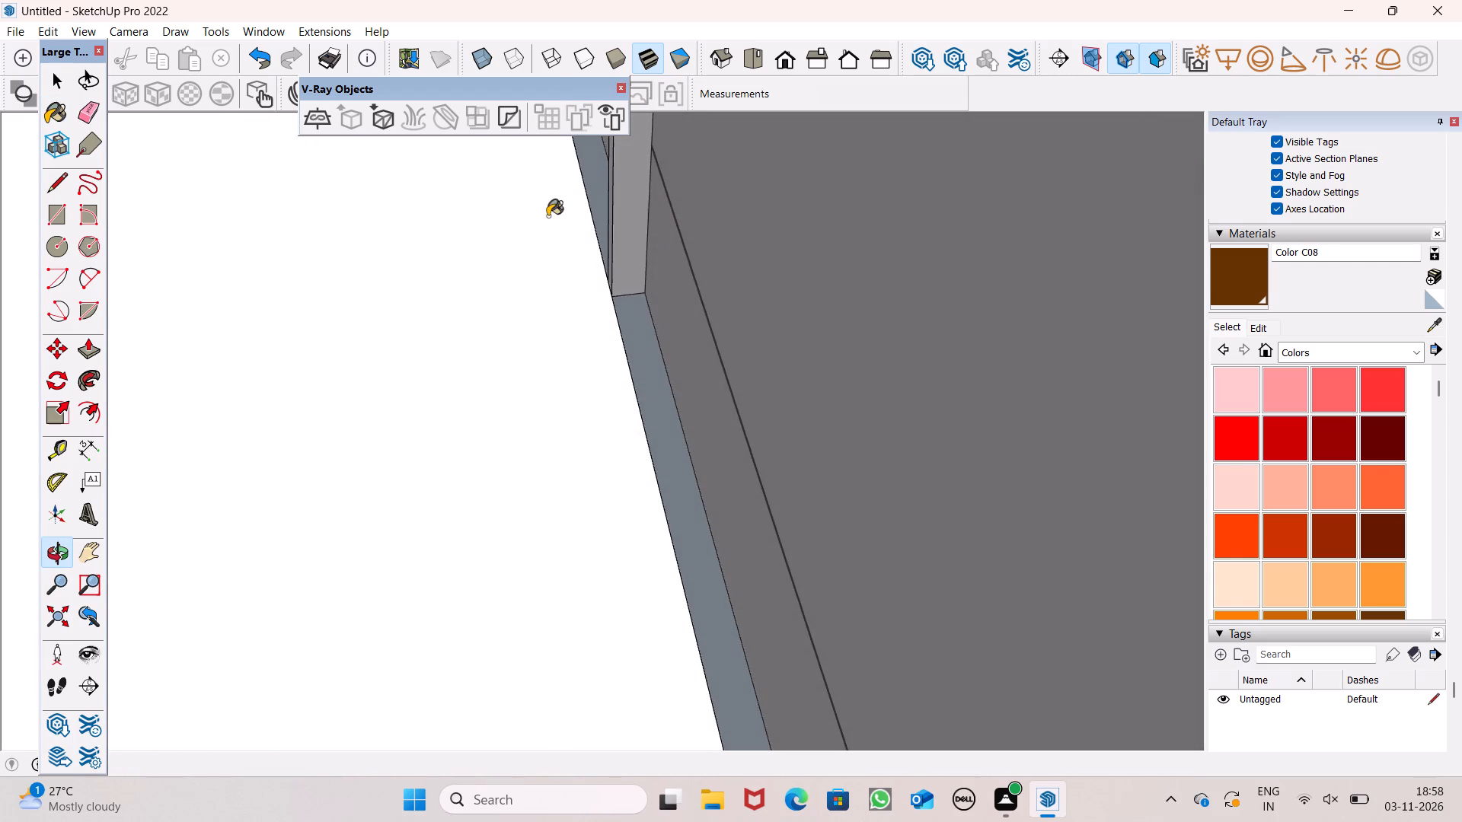
{"action": "scroll", "coordinate": [570, 230], "scroll_direction": "up", "scroll_amount": 7}
{"action": "scroll", "coordinate": [638, 337], "scroll_direction": "up", "scroll_amount": 6}
{"action": "left_click", "coordinate": [655, 326]}
{"action": "scroll", "coordinate": [647, 336], "scroll_direction": "down", "scroll_amount": 1}
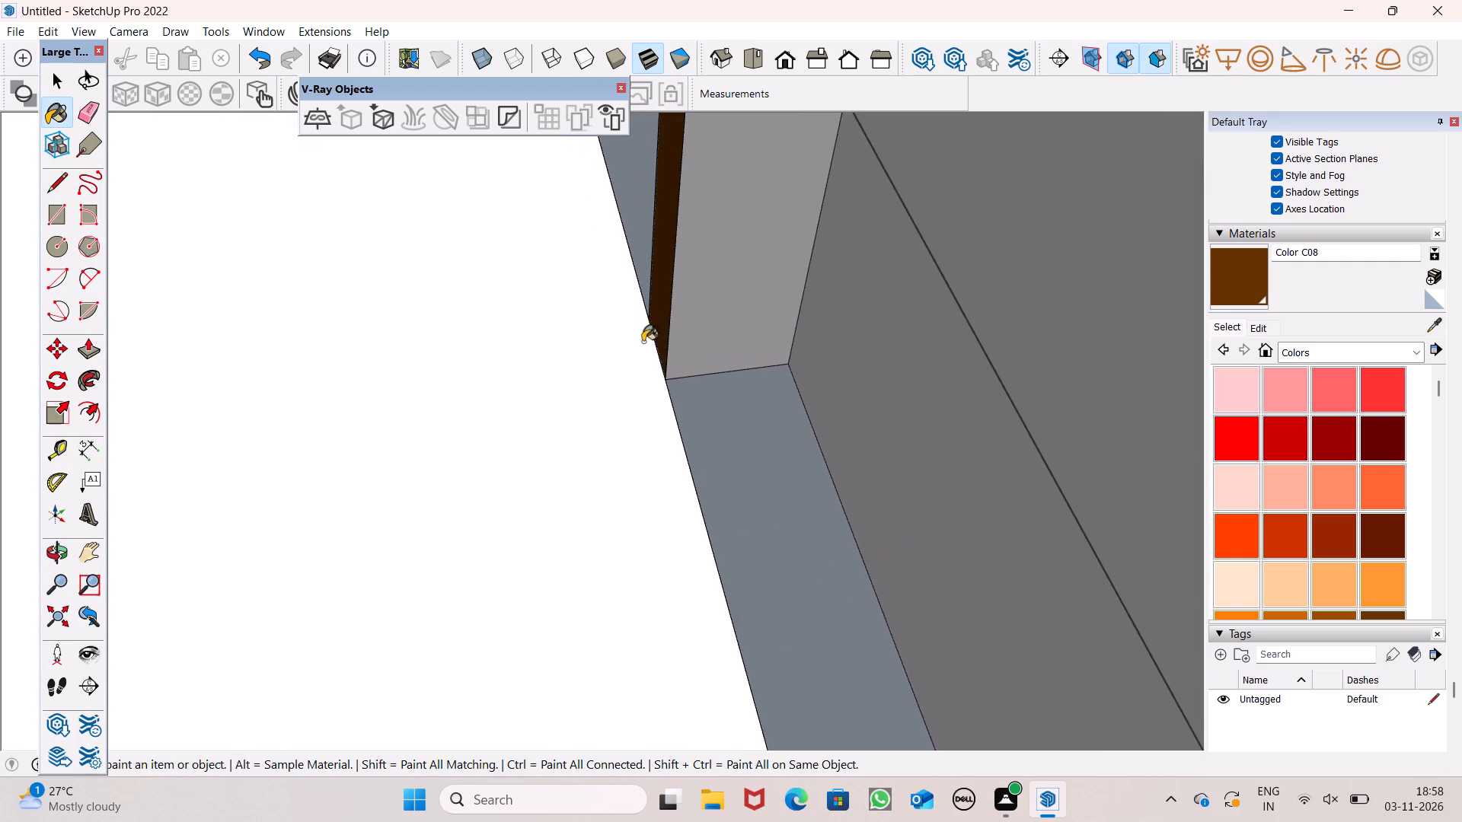
Paint the balcony-side face of the second intermediate post from the short return brown Color C08.
{"action": "middle_click_drag", "start_coordinate": [641, 342], "coordinate": [580, 129]}
{"action": "scroll", "coordinate": [516, 240], "scroll_direction": "up", "scroll_amount": 4}
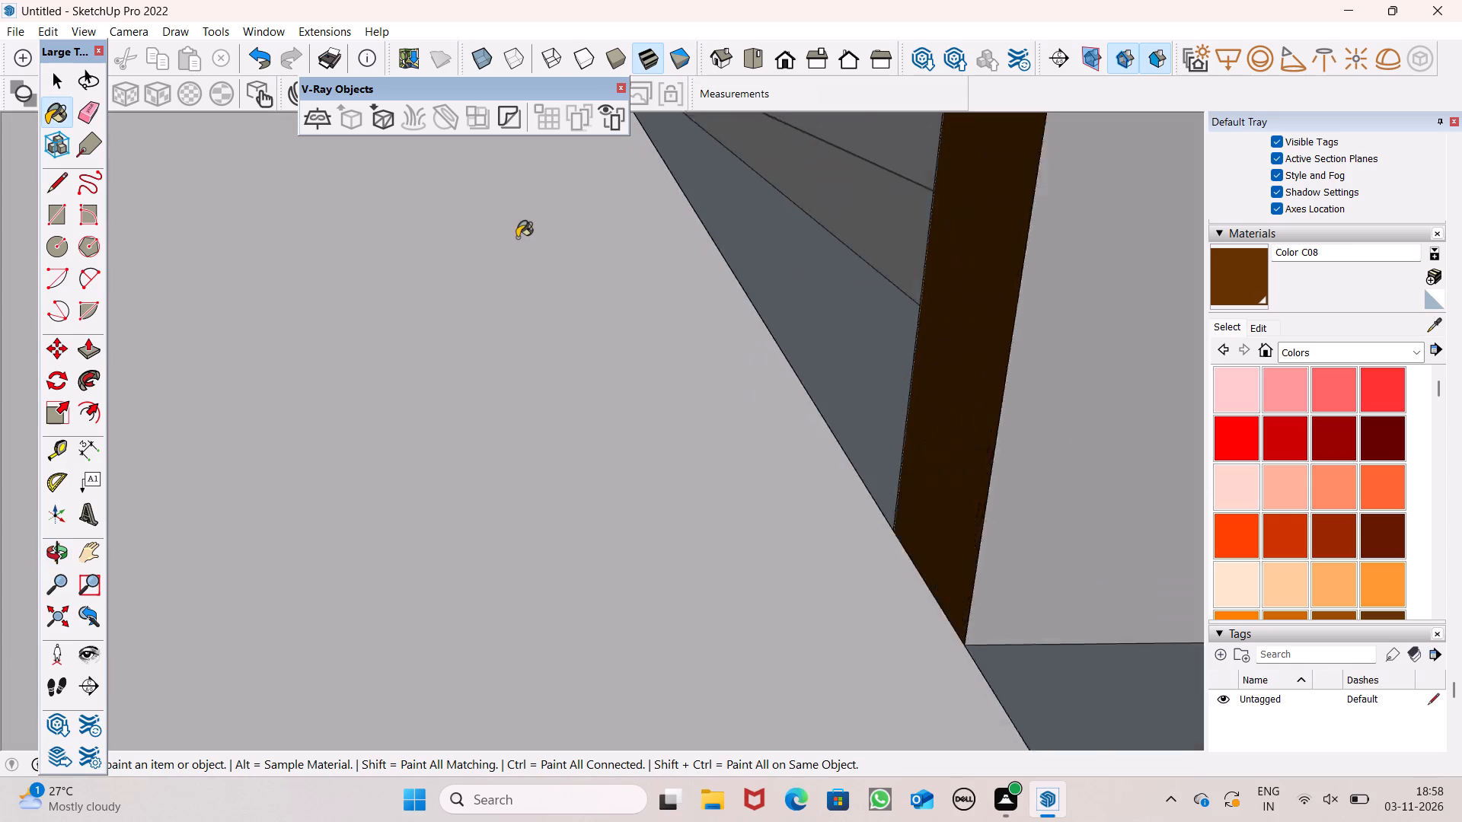
{"action": "scroll", "coordinate": [517, 237], "scroll_direction": "up", "scroll_amount": 3}
{"action": "scroll", "coordinate": [551, 274], "scroll_direction": "down", "scroll_amount": 7}
{"action": "middle_click_drag", "start_coordinate": [563, 349], "coordinate": [592, 257]}
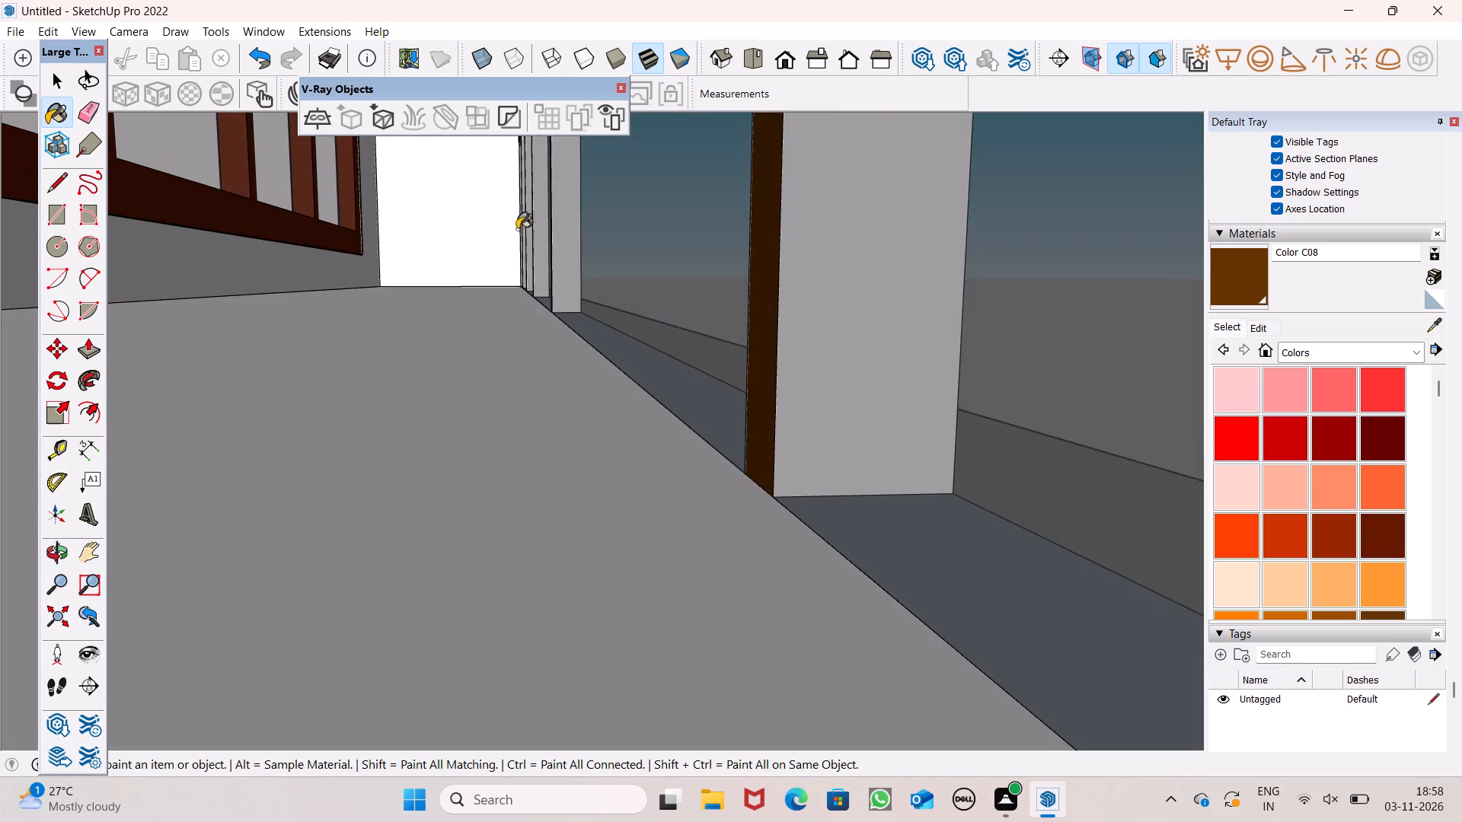
{"action": "scroll", "coordinate": [519, 230], "scroll_direction": "up", "scroll_amount": 8}
{"action": "scroll", "coordinate": [573, 332], "scroll_direction": "down", "scroll_amount": 8}
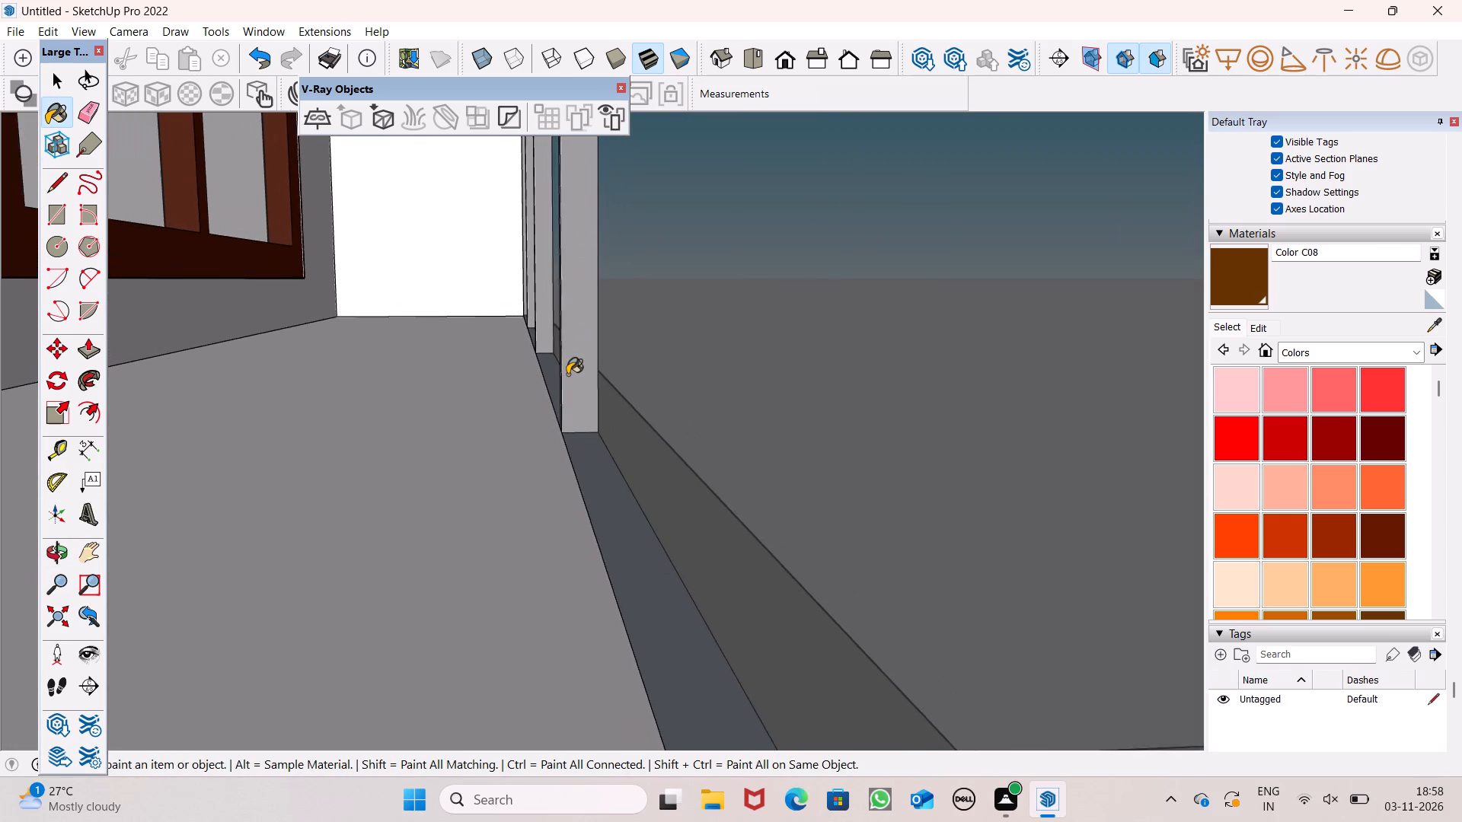
{"action": "scroll", "coordinate": [567, 374], "scroll_direction": "down", "scroll_amount": 5}
{"action": "left_click", "coordinate": [676, 449]}
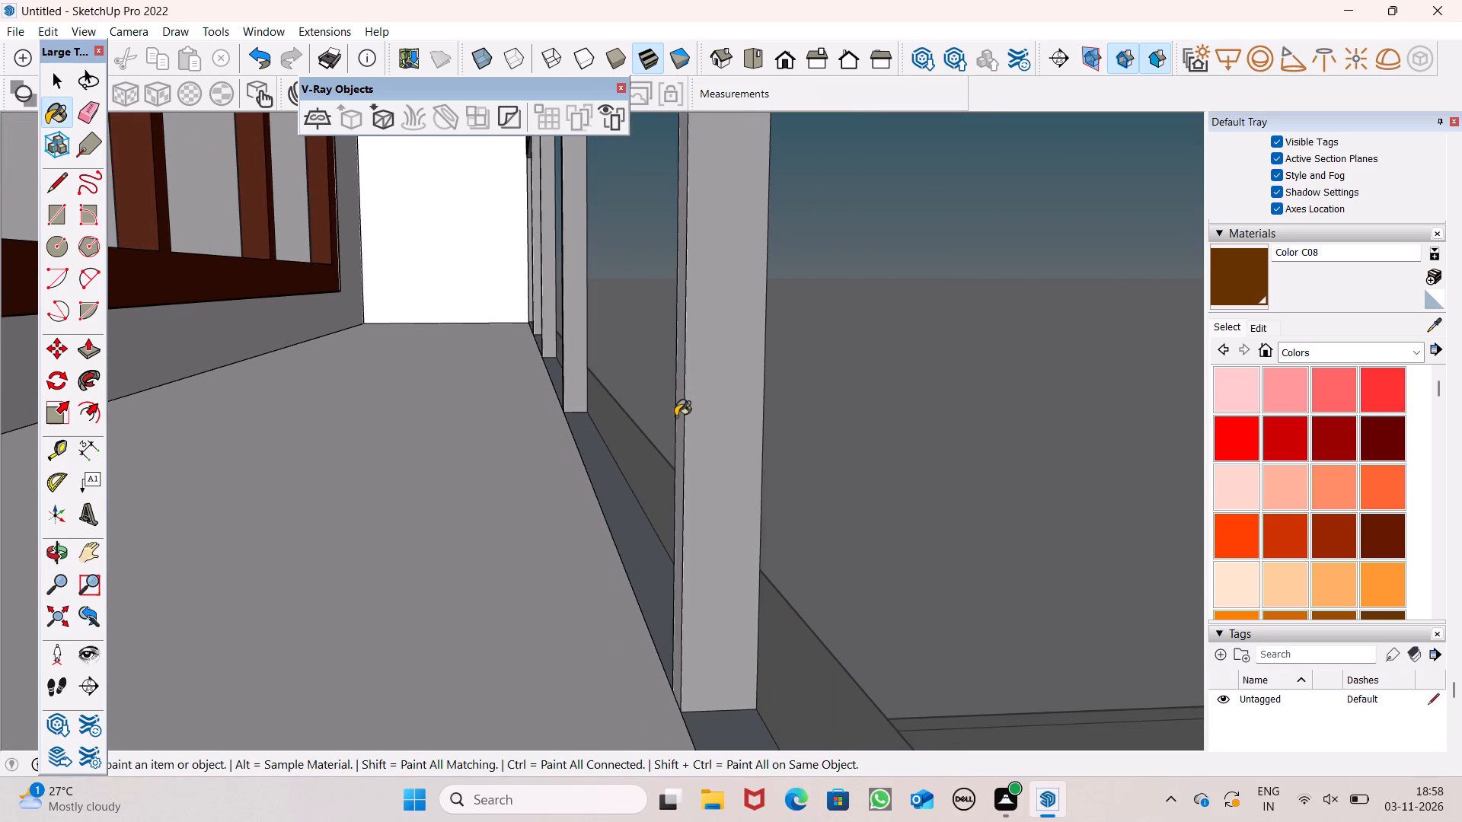
Paint the balcony-side face of the third intermediate post from the short return brown Color C08.
{"action": "scroll", "coordinate": [681, 390], "scroll_direction": "down", "scroll_amount": 15}
{"action": "scroll", "coordinate": [679, 387], "scroll_direction": "up", "scroll_amount": 2}
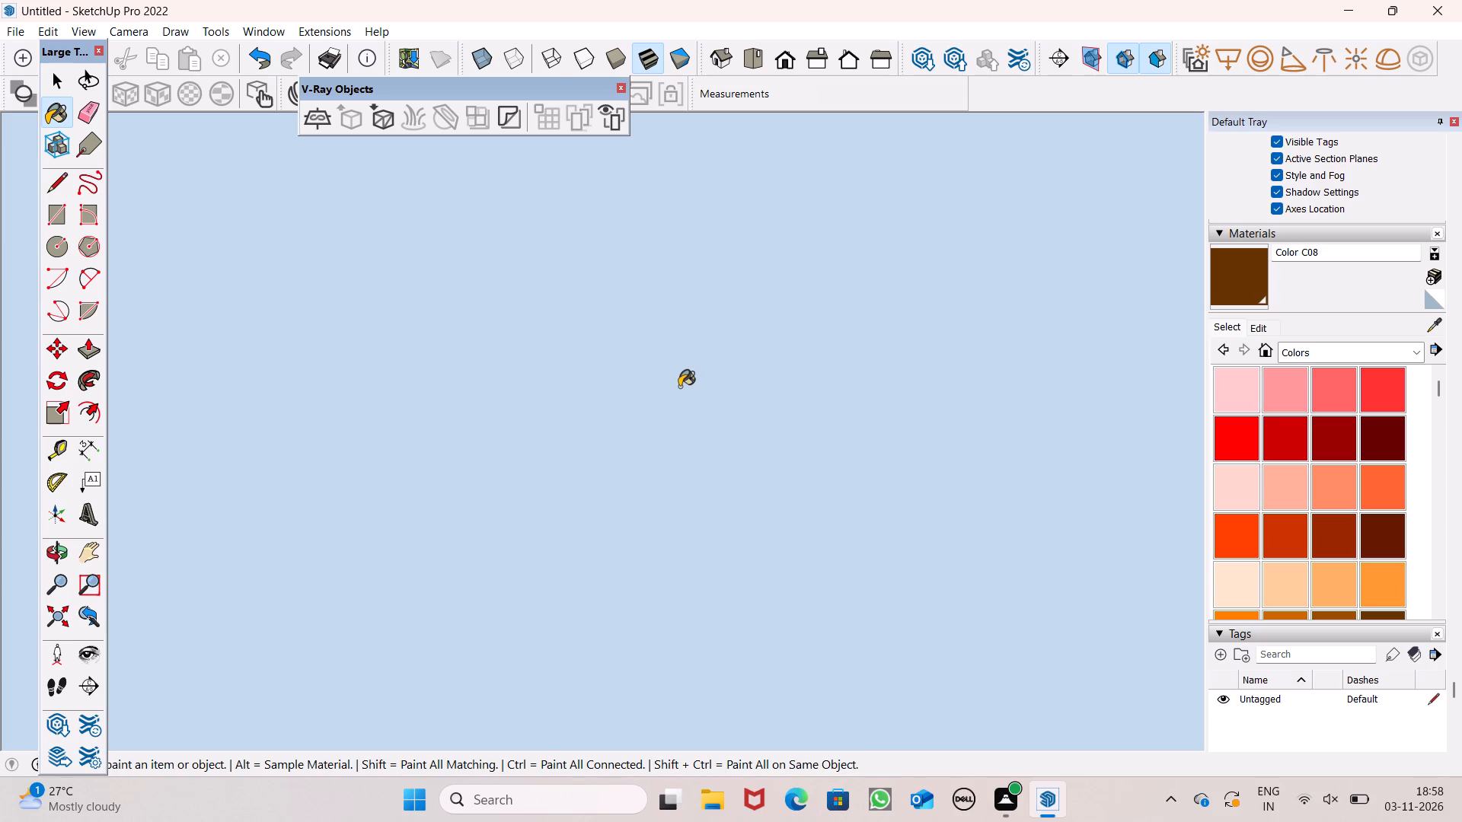
{"action": "scroll", "coordinate": [679, 387], "scroll_direction": "up", "scroll_amount": 6}
{"action": "scroll", "coordinate": [527, 375], "scroll_direction": "up", "scroll_amount": 19}
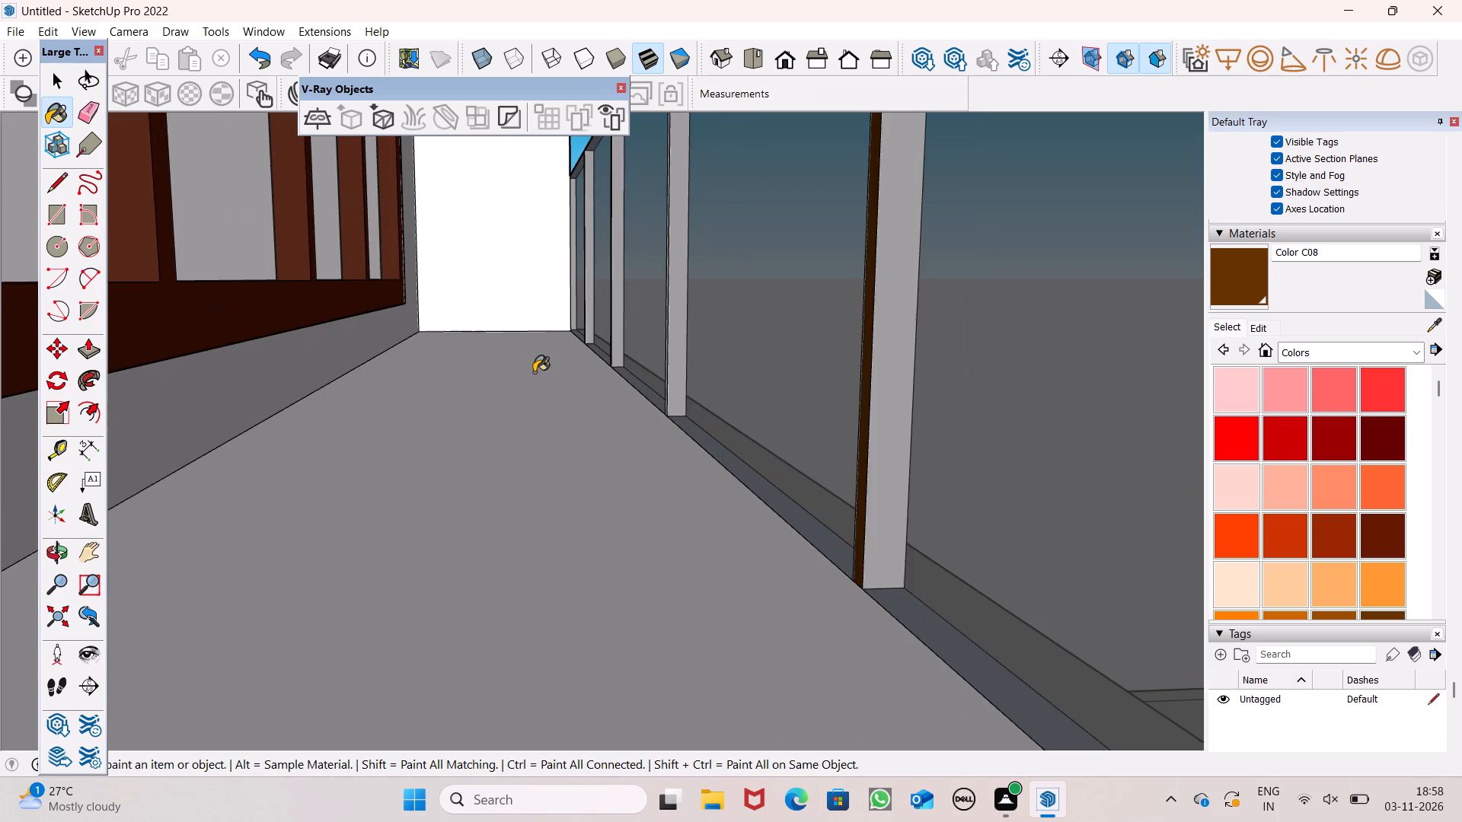
{"action": "scroll", "coordinate": [559, 384], "scroll_direction": "down", "scroll_amount": 1}
{"action": "scroll", "coordinate": [620, 367], "scroll_direction": "up", "scroll_amount": 8}
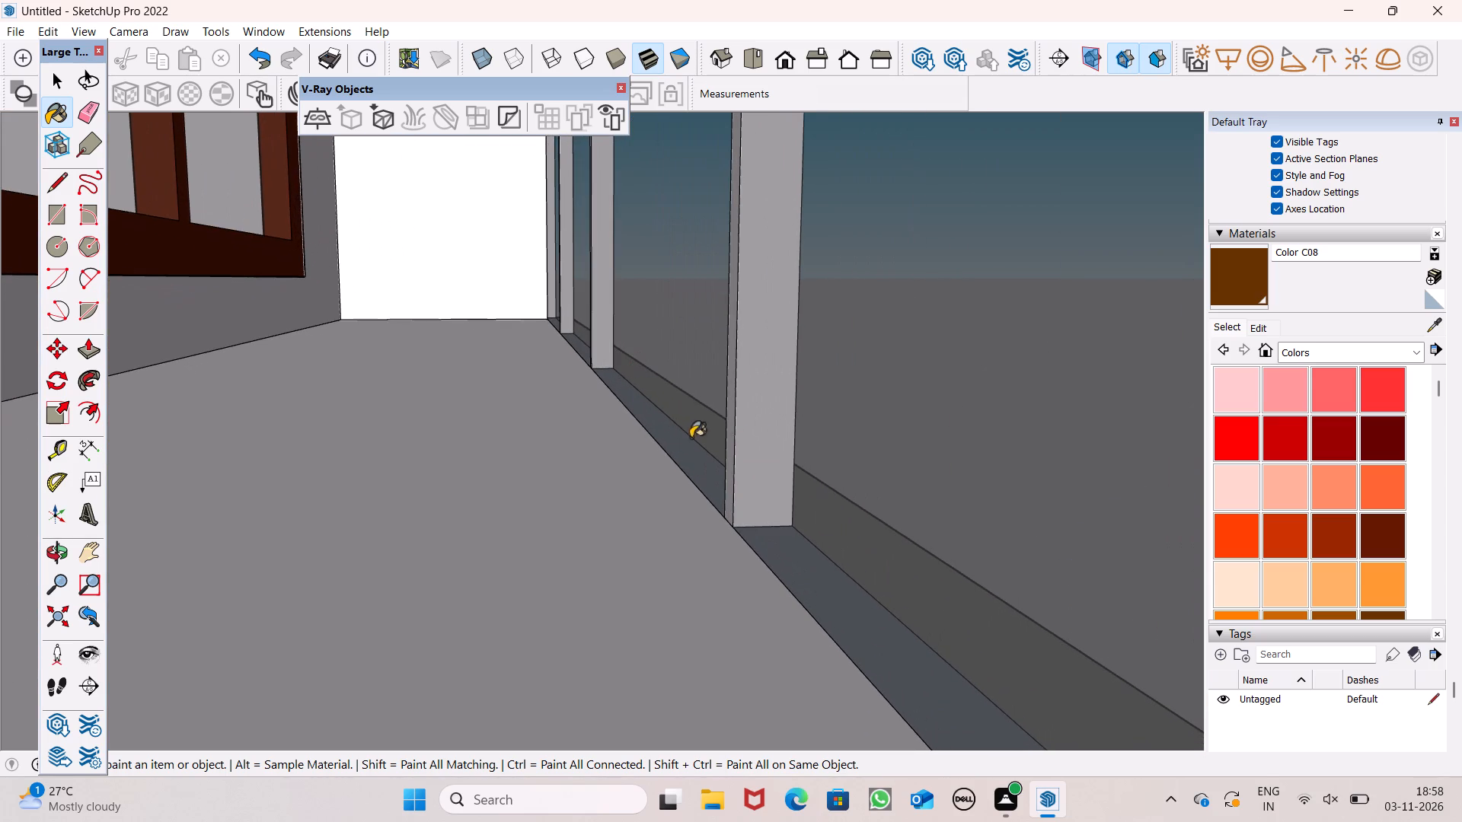
{"action": "left_click", "coordinate": [729, 436]}
Paint the balcony-side faces of the last two intermediate posts before the railing's opposite end brown Color C08.
{"action": "scroll", "coordinate": [625, 354], "scroll_direction": "up", "scroll_amount": 2}
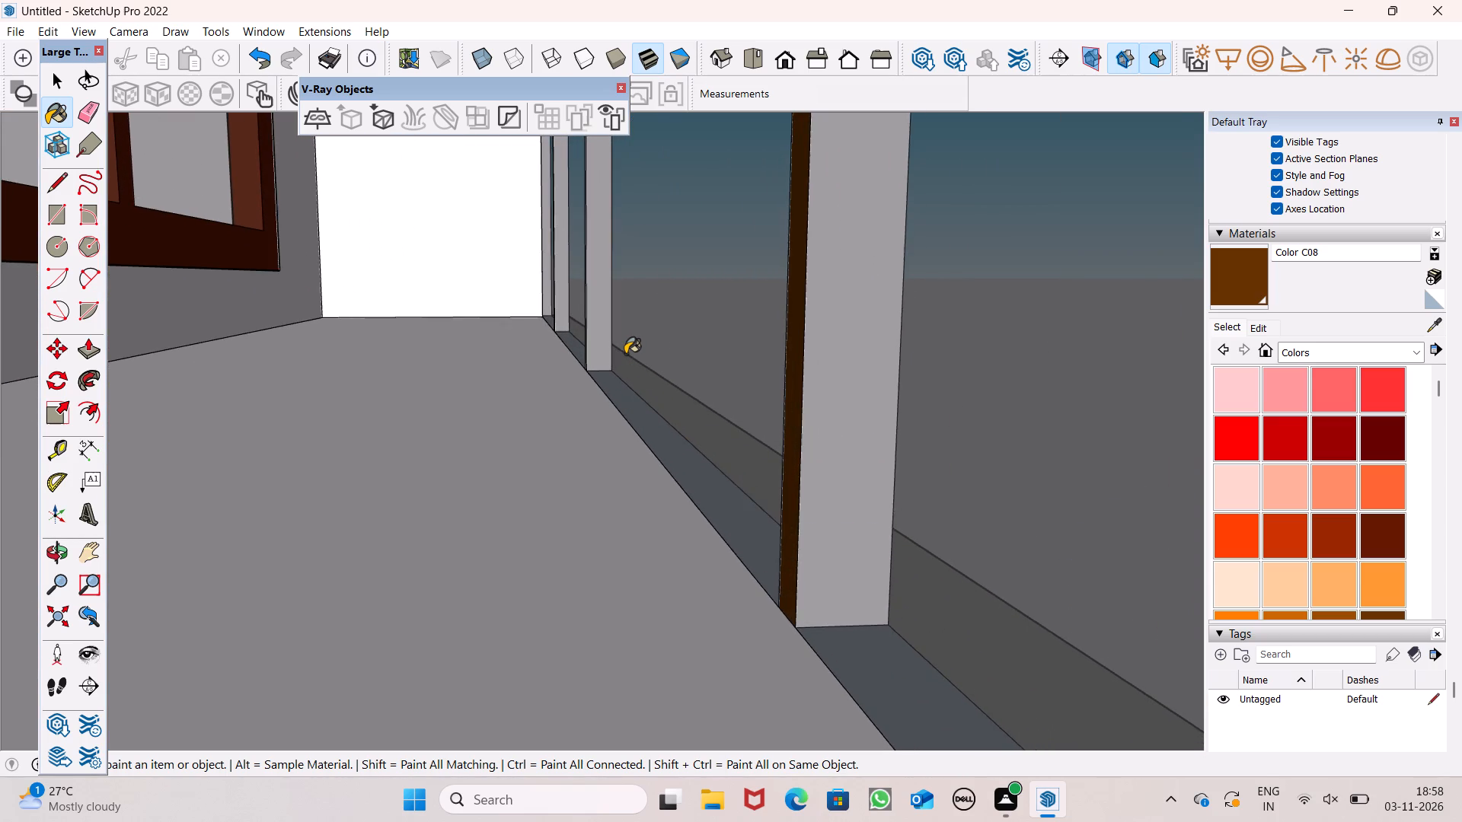
{"action": "scroll", "coordinate": [625, 354], "scroll_direction": "up", "scroll_amount": 4}
{"action": "middle_click_drag", "start_coordinate": [547, 371], "coordinate": [713, 414]}
{"action": "left_click", "coordinate": [773, 380]}
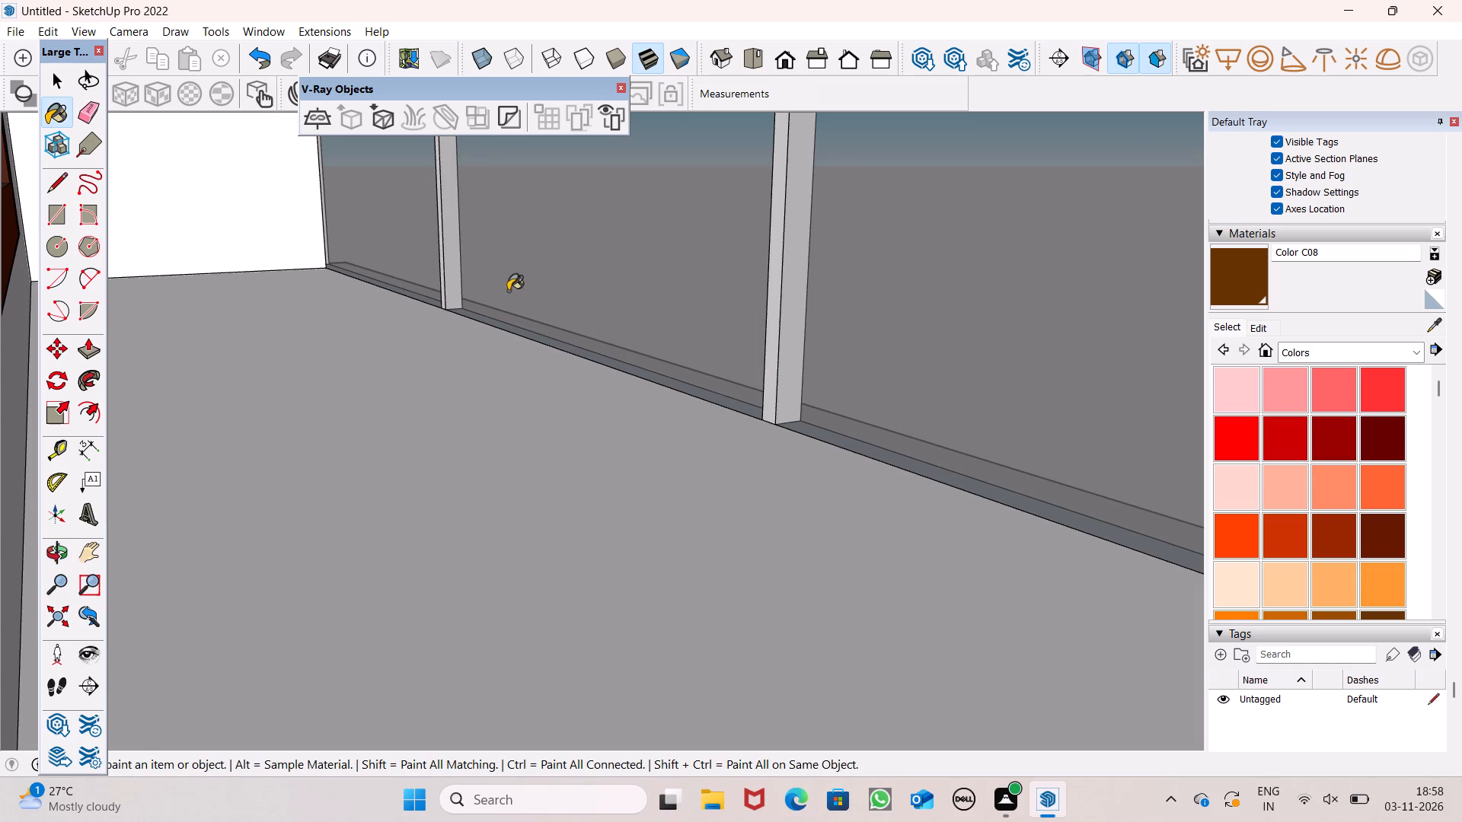
{"action": "scroll", "coordinate": [416, 271], "scroll_direction": "up", "scroll_amount": 6}
{"action": "left_click", "coordinate": [462, 292]}
Examine the painted lower balcony railing from outside, along with the railings on the rest of the building.
{"action": "middle_click_drag", "start_coordinate": [394, 333], "coordinate": [448, 340]}
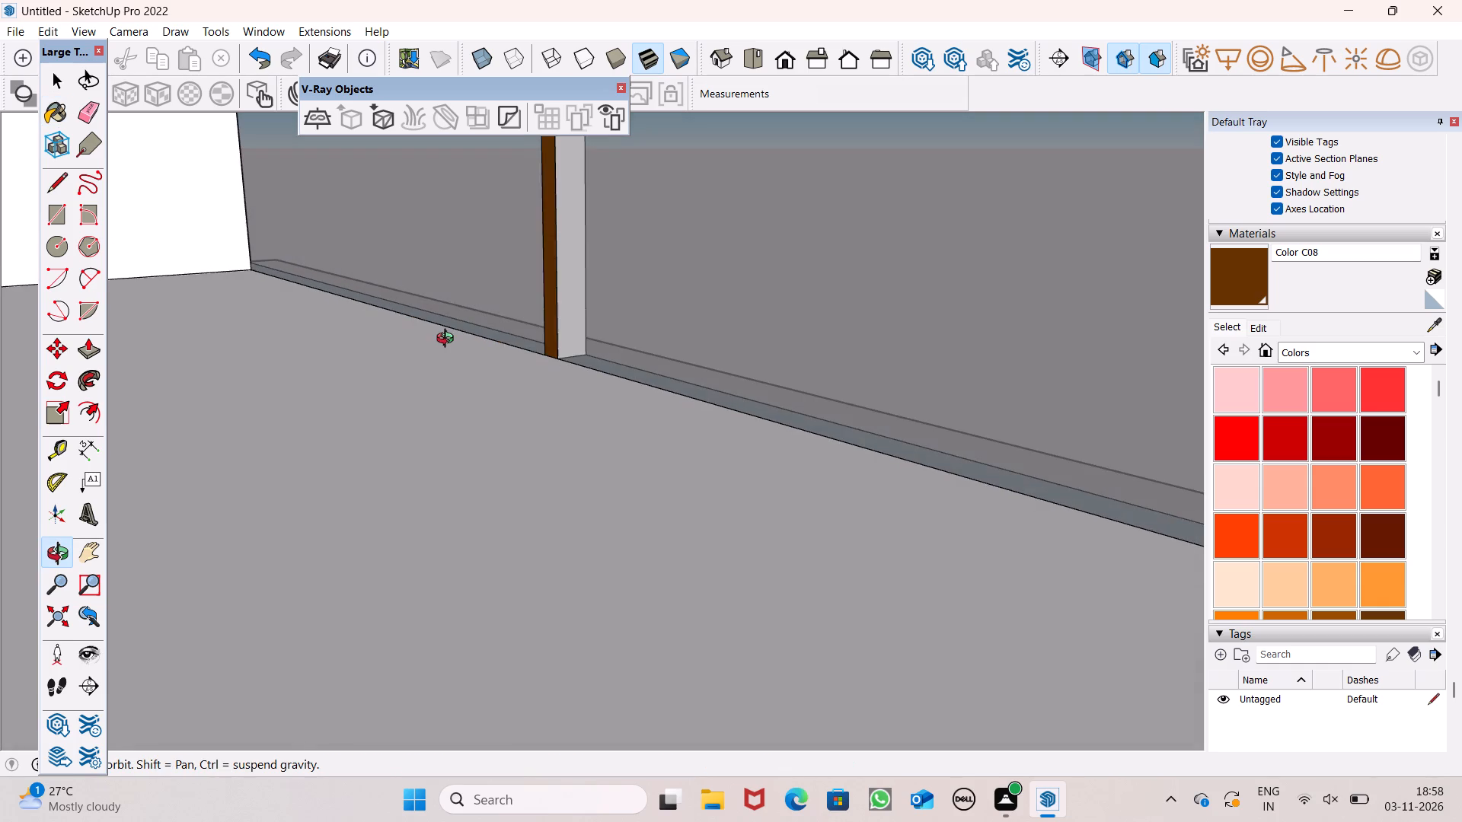
{"action": "middle_click_drag", "start_coordinate": [448, 340], "coordinate": [298, 376]}
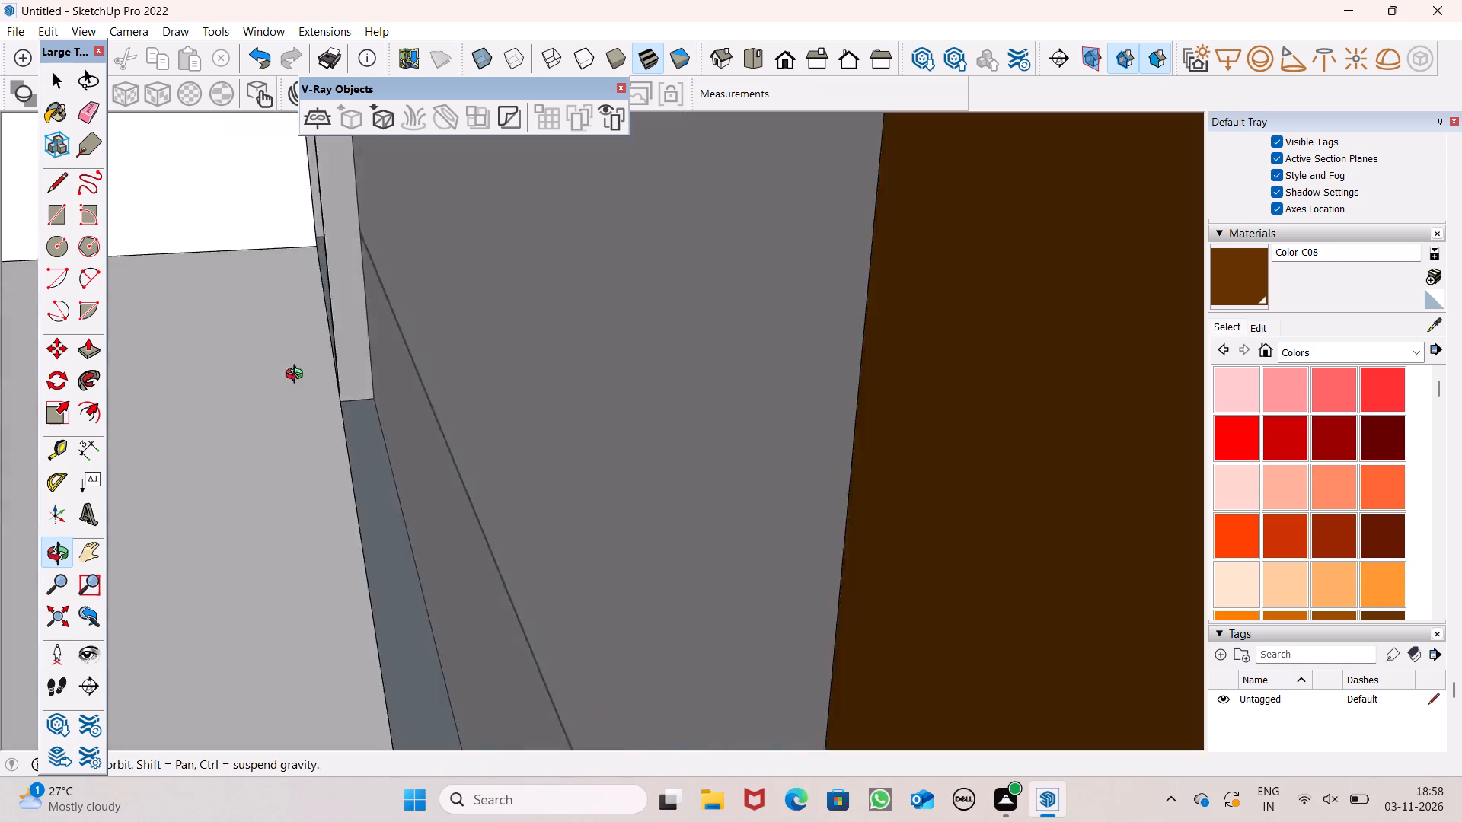
{"action": "middle_click_drag", "start_coordinate": [298, 376], "coordinate": [0, 358]}
{"action": "scroll", "coordinate": [740, 349], "scroll_direction": "down", "scroll_amount": 5}
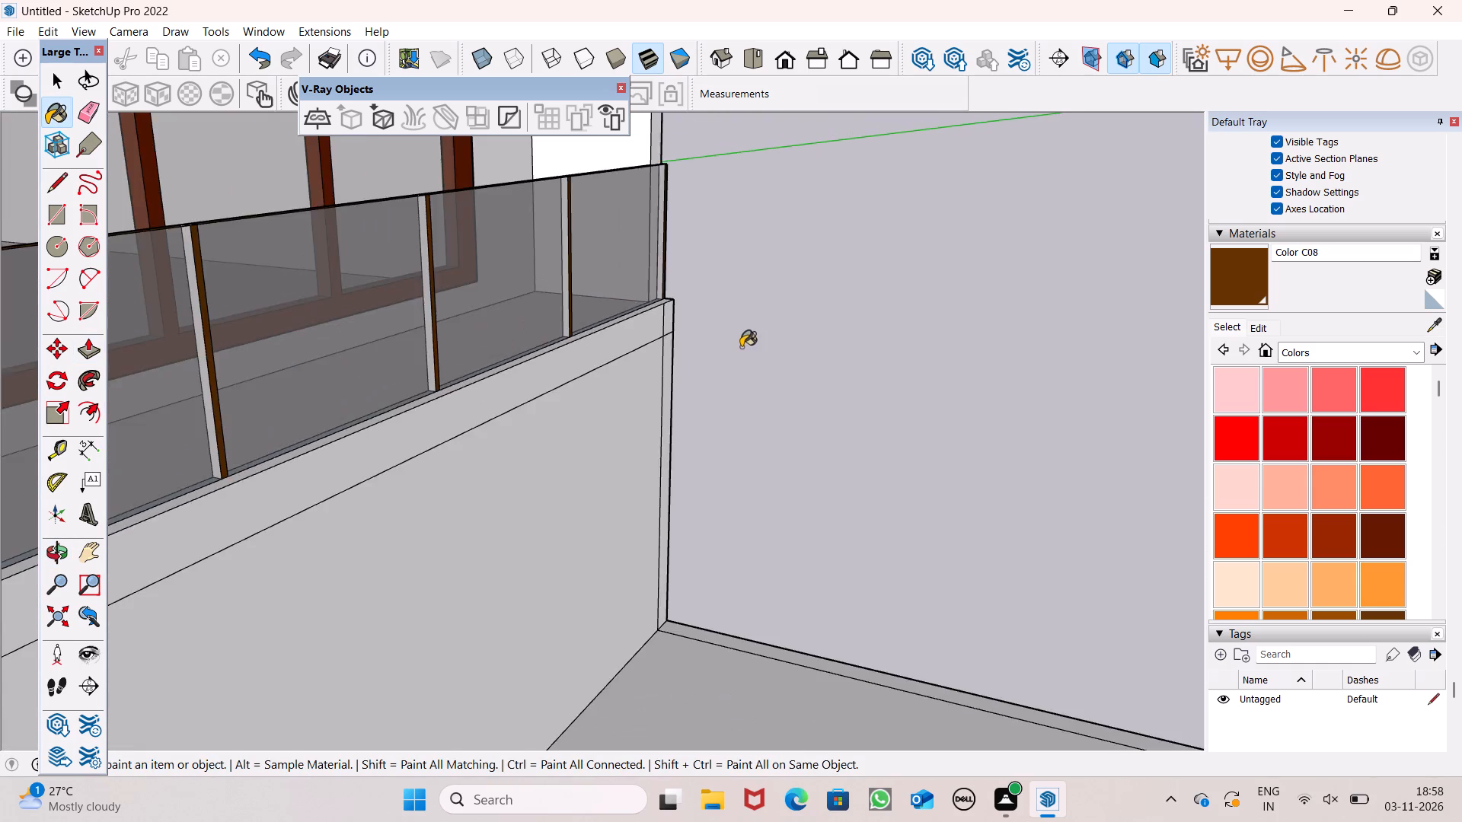
{"action": "scroll", "coordinate": [741, 346], "scroll_direction": "down", "scroll_amount": 4}
{"action": "middle_click_drag", "start_coordinate": [828, 381], "coordinate": [429, 427]}
{"action": "scroll", "coordinate": [599, 409], "scroll_direction": "down", "scroll_amount": 7}
{"action": "scroll", "coordinate": [463, 358], "scroll_direction": "down", "scroll_amount": 4}
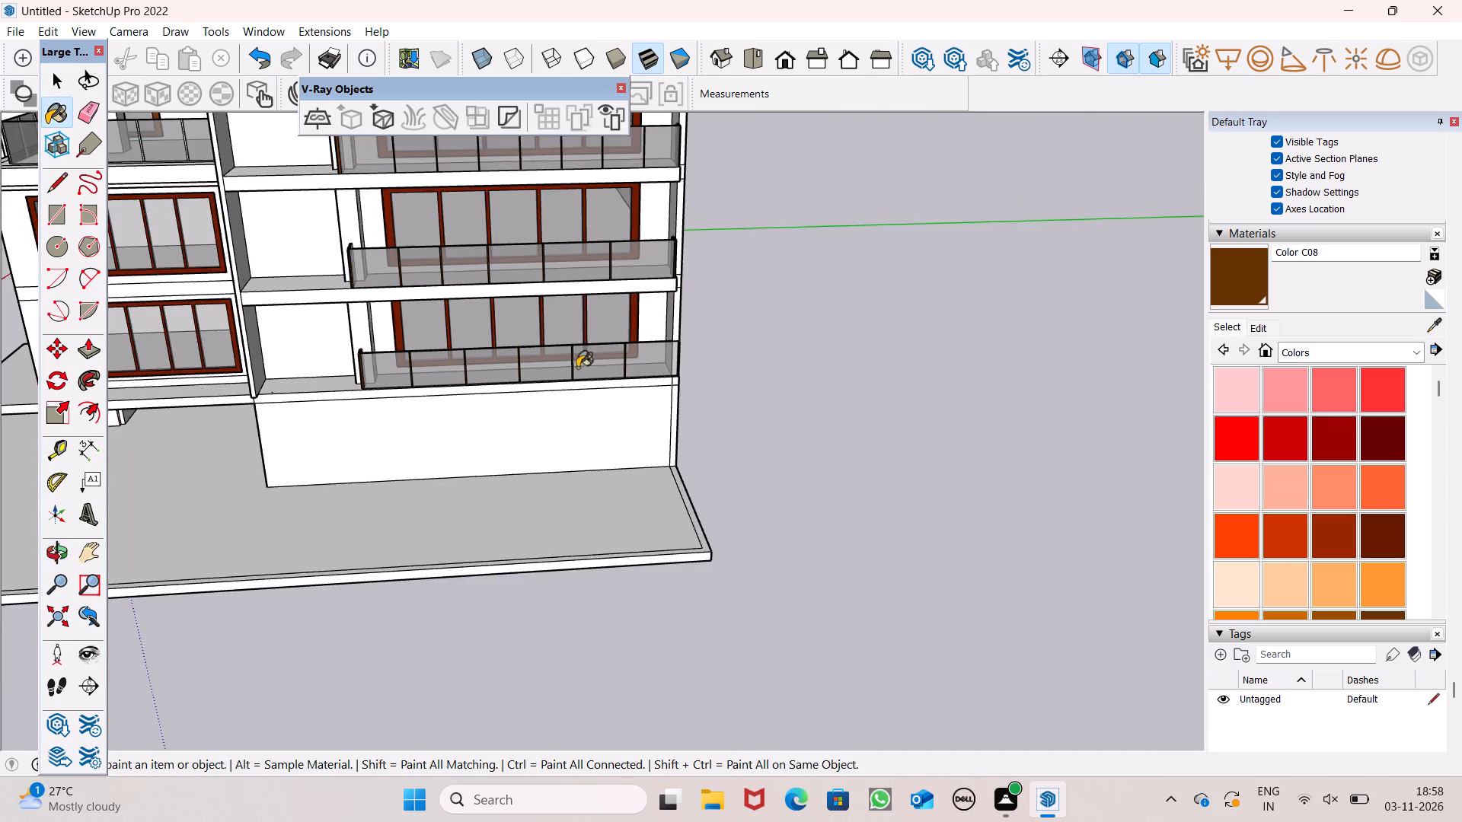
{"action": "middle_click_drag", "start_coordinate": [578, 369], "coordinate": [223, 479]}
{"action": "scroll", "coordinate": [537, 422], "scroll_direction": "up", "scroll_amount": 8}
{"action": "scroll", "coordinate": [727, 354], "scroll_direction": "up", "scroll_amount": 7}
{"action": "middle_click_drag", "start_coordinate": [844, 341], "coordinate": [1029, 285]}
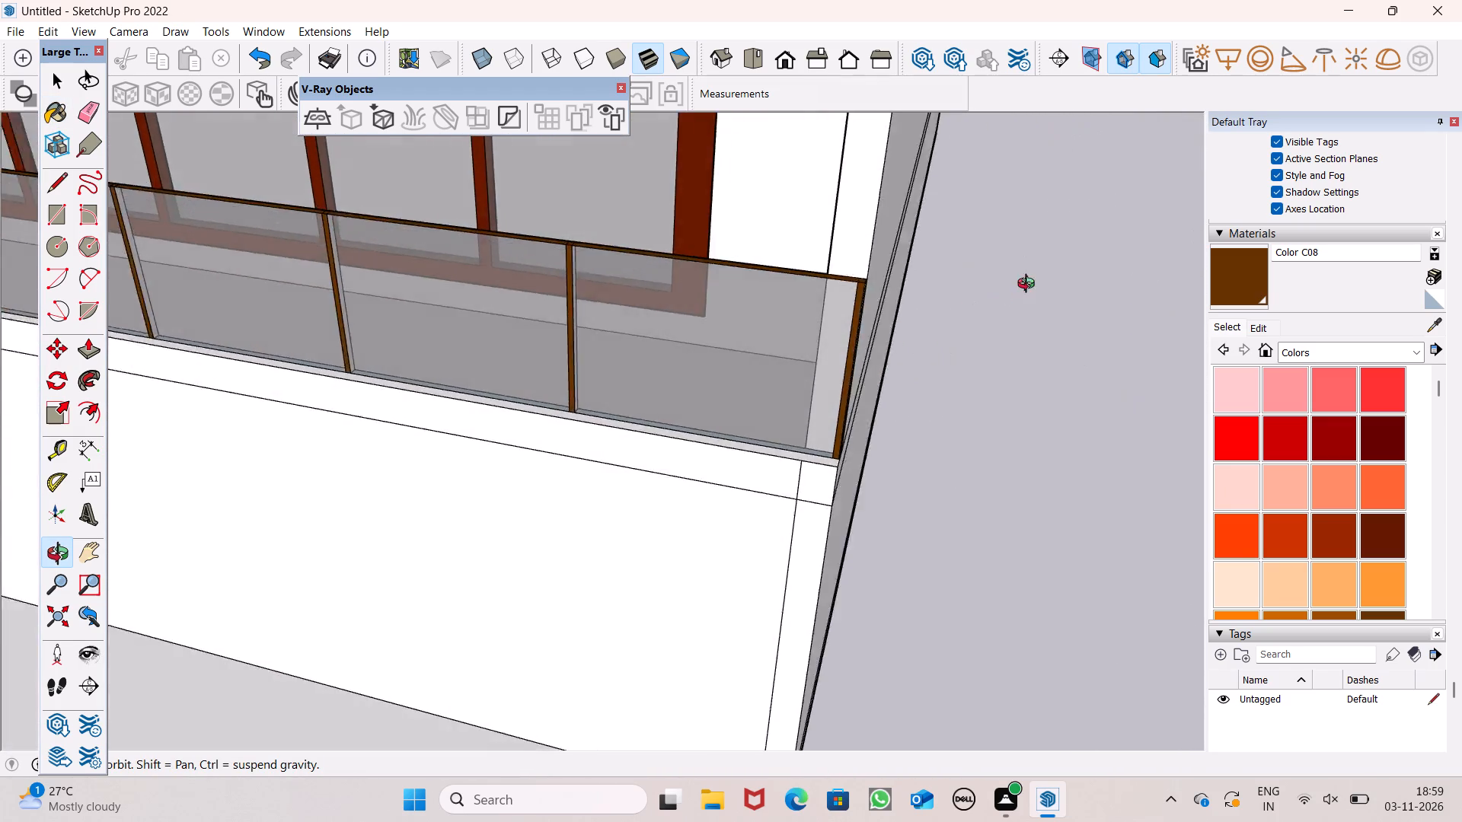
{"action": "middle_click_drag", "start_coordinate": [1029, 285], "coordinate": [1084, 206]}
{"action": "scroll", "coordinate": [1055, 269], "scroll_direction": "up", "scroll_amount": 1}
{"action": "middle_click", "coordinate": [1084, 206]}
{"action": "scroll", "coordinate": [1010, 332], "scroll_direction": "down", "scroll_amount": 4}
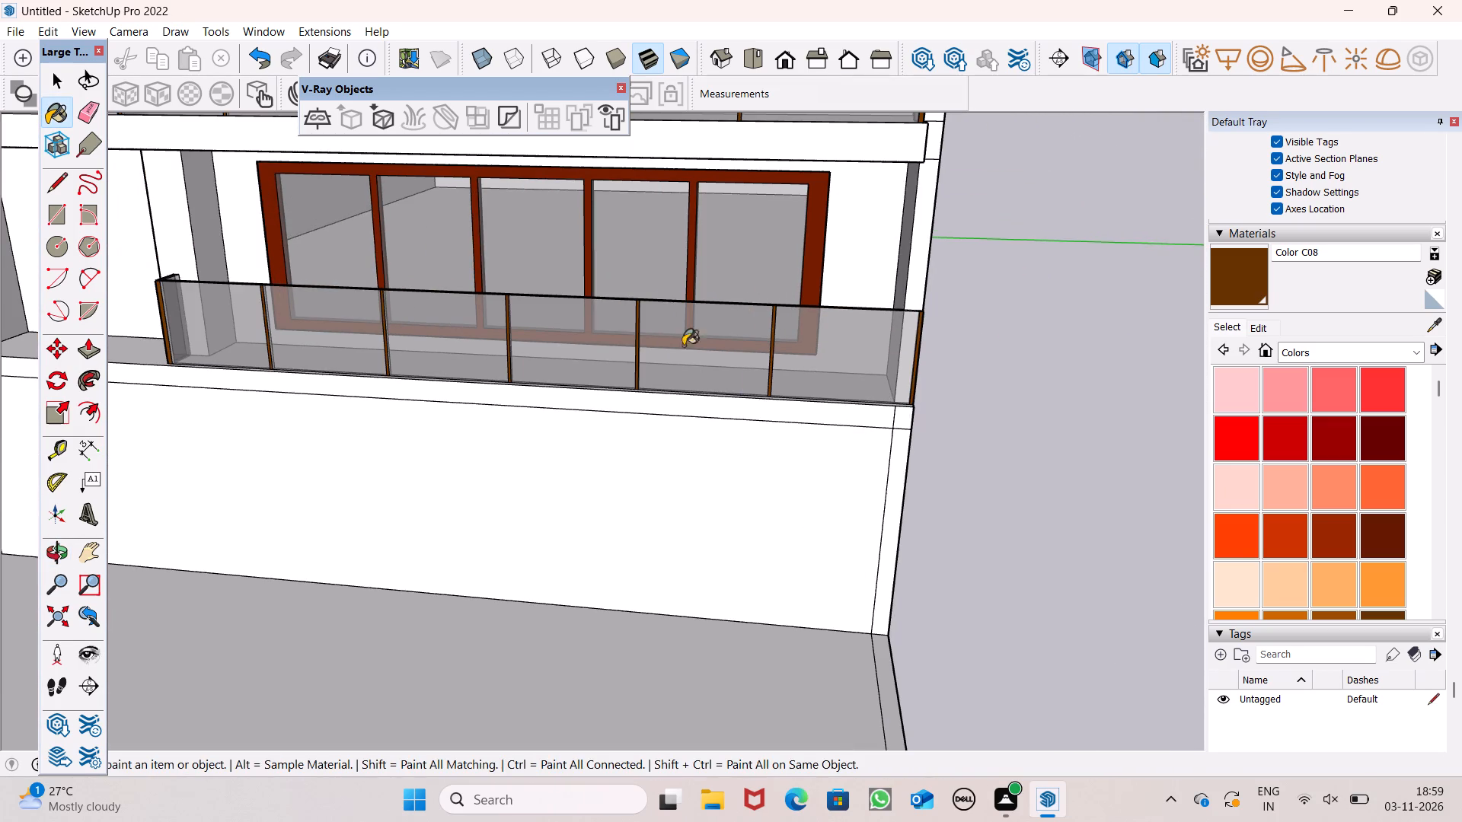
{"action": "scroll", "coordinate": [525, 269], "scroll_direction": "down", "scroll_amount": 4}
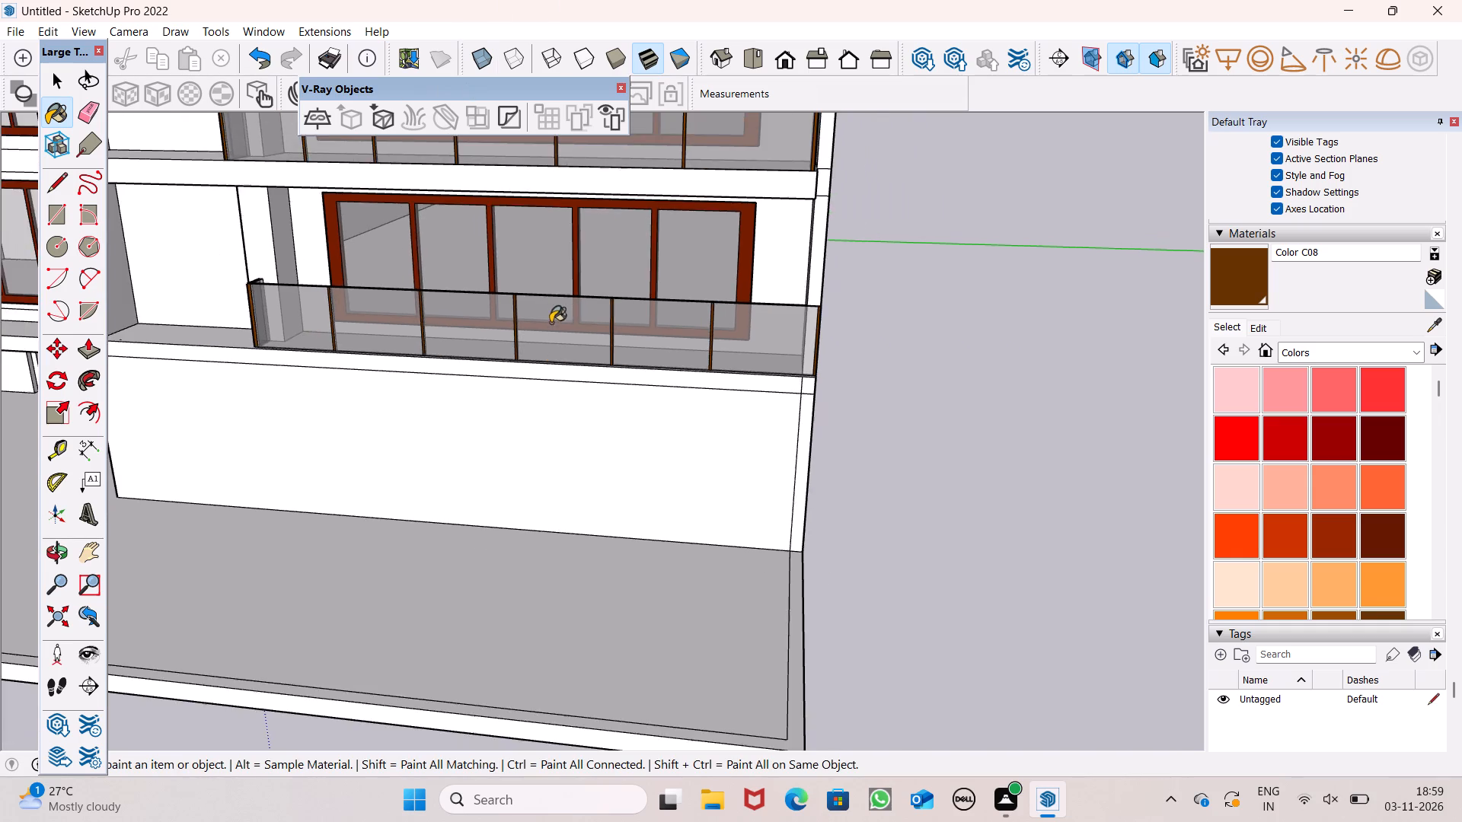
{"action": "scroll", "coordinate": [551, 319], "scroll_direction": "down", "scroll_amount": 3}
{"action": "middle_click_drag", "start_coordinate": [457, 323], "coordinate": [658, 332]}
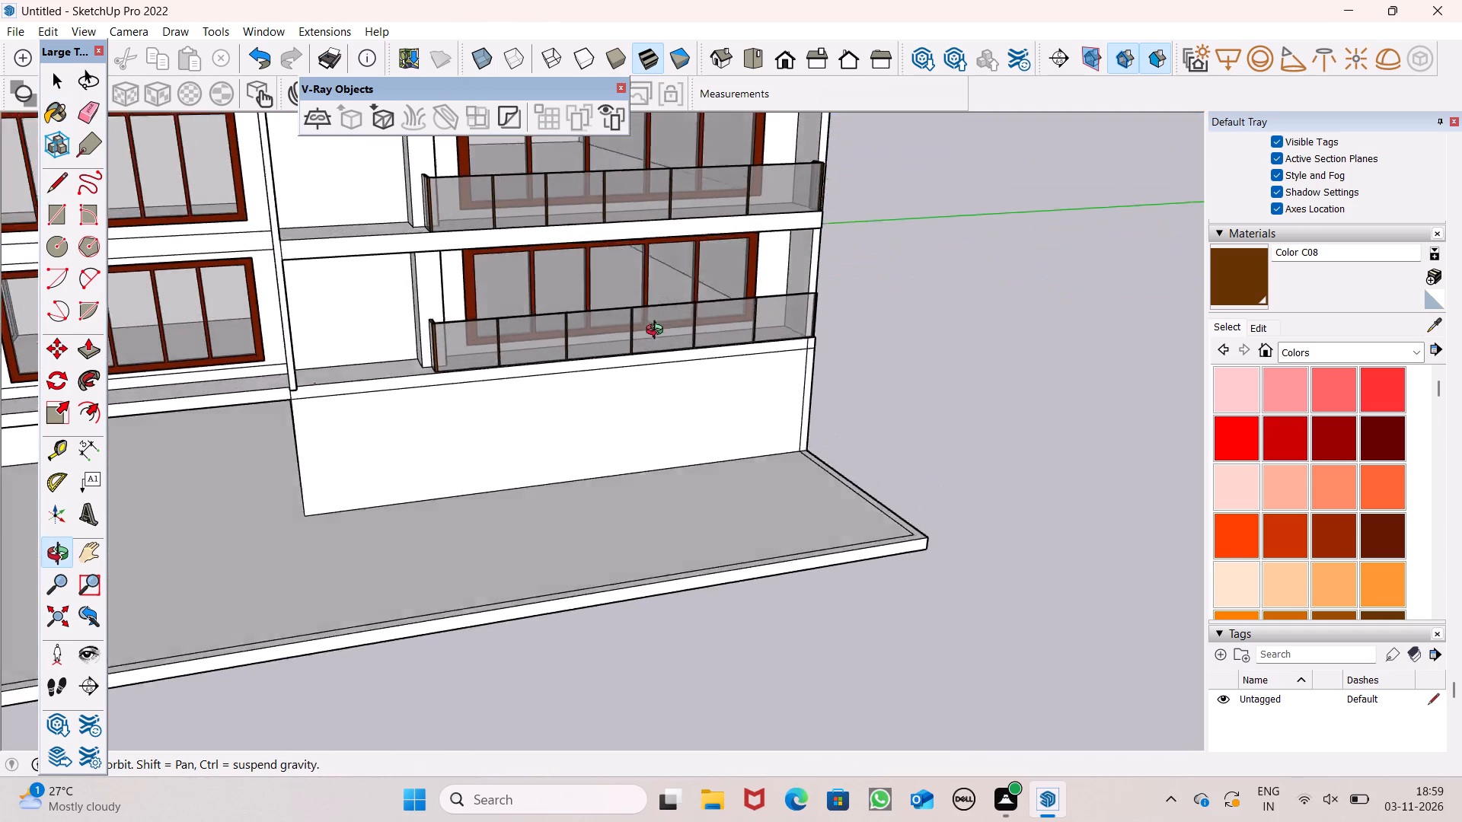
{"action": "middle_click_drag", "start_coordinate": [658, 332], "coordinate": [899, 411]}
{"action": "scroll", "coordinate": [688, 323], "scroll_direction": "down", "scroll_amount": 2}
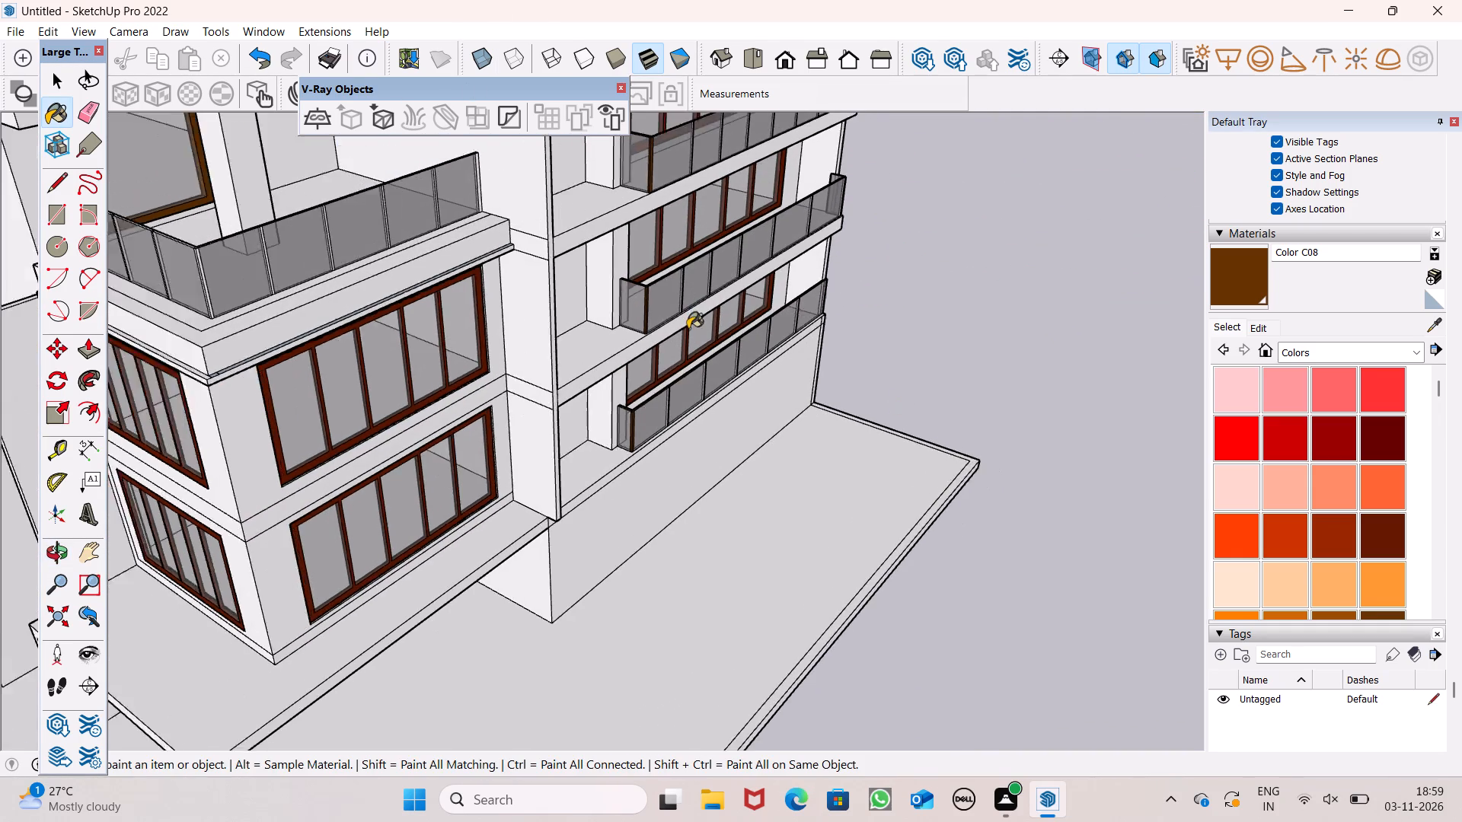
{"action": "scroll", "coordinate": [688, 329], "scroll_direction": "down", "scroll_amount": 2}
{"action": "scroll", "coordinate": [583, 296], "scroll_direction": "up", "scroll_amount": 6}
{"action": "scroll", "coordinate": [563, 320], "scroll_direction": "down", "scroll_amount": 12}
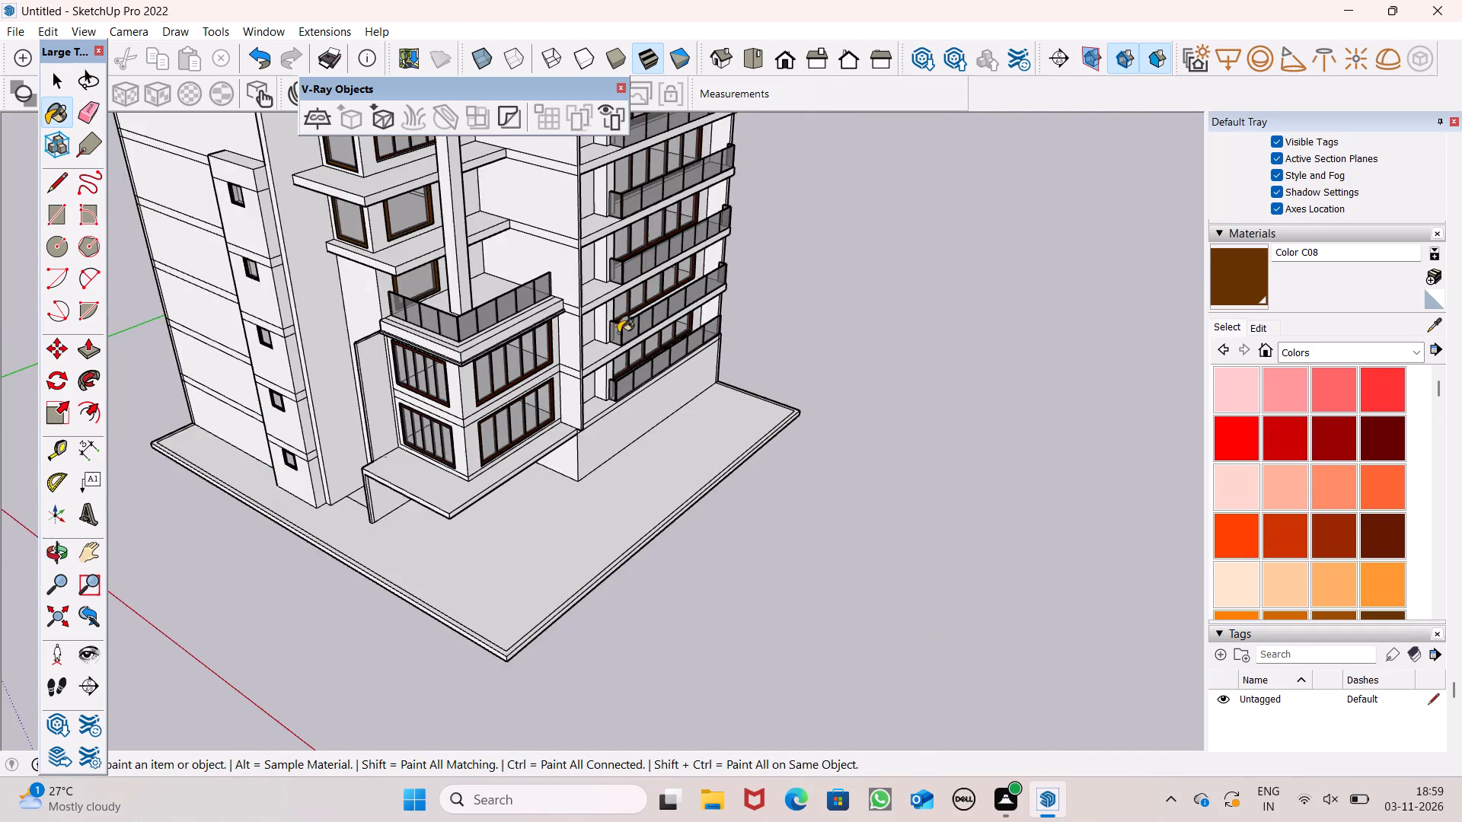
Examine the building's balcony railings from several sides to find the ones that still need painting.
{"action": "middle_click_drag", "start_coordinate": [624, 331], "coordinate": [185, 279]}
{"action": "scroll", "coordinate": [185, 280], "scroll_direction": "up", "scroll_amount": 1}
{"action": "scroll", "coordinate": [688, 306], "scroll_direction": "up", "scroll_amount": 7}
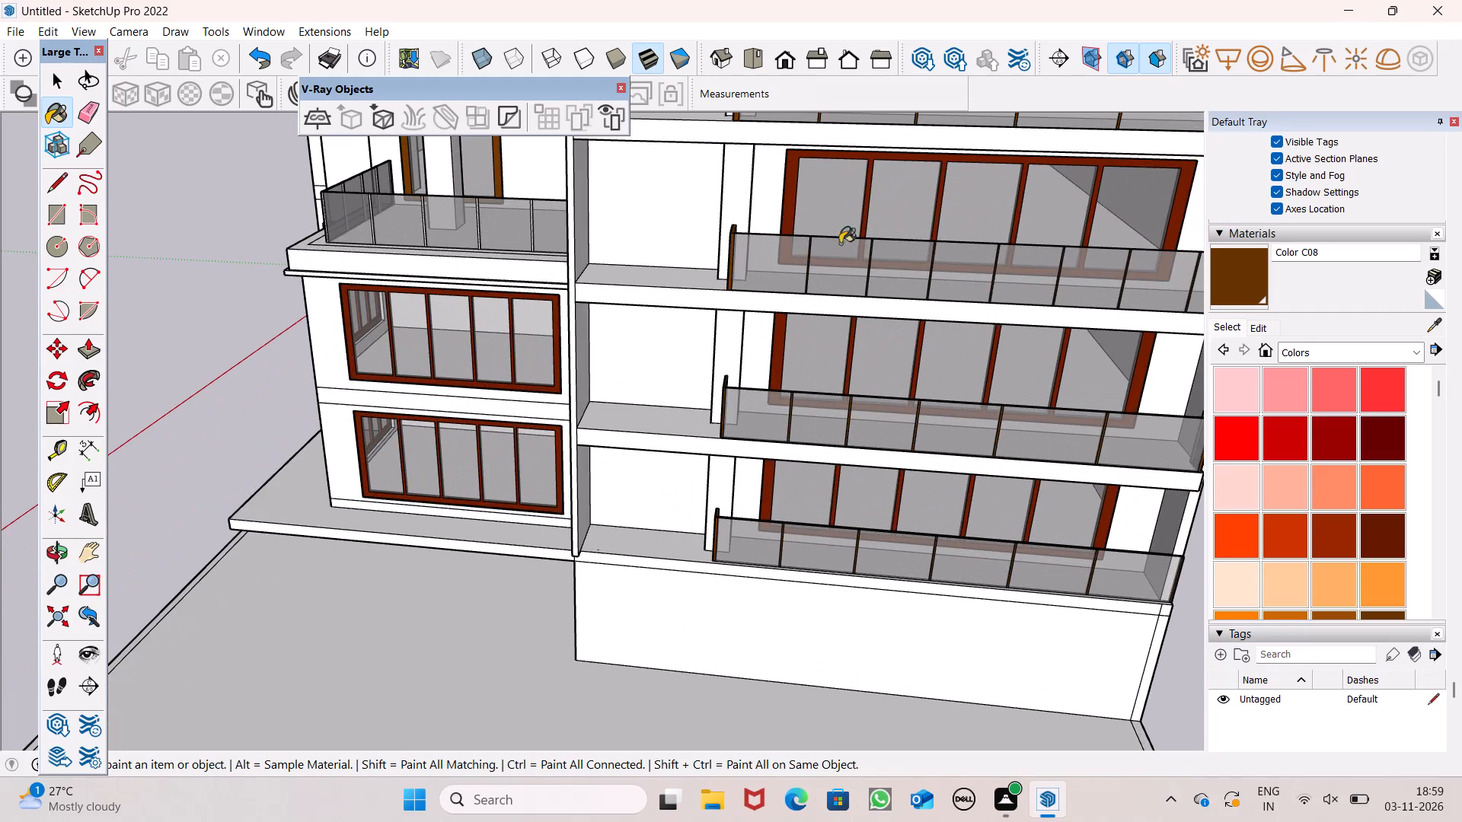
{"action": "scroll", "coordinate": [749, 254], "scroll_direction": "up", "scroll_amount": 6}
{"action": "scroll", "coordinate": [550, 312], "scroll_direction": "down", "scroll_amount": 6}
{"action": "scroll", "coordinate": [783, 327], "scroll_direction": "down", "scroll_amount": 3}
{"action": "middle_click_drag", "start_coordinate": [934, 328], "coordinate": [836, 430]}
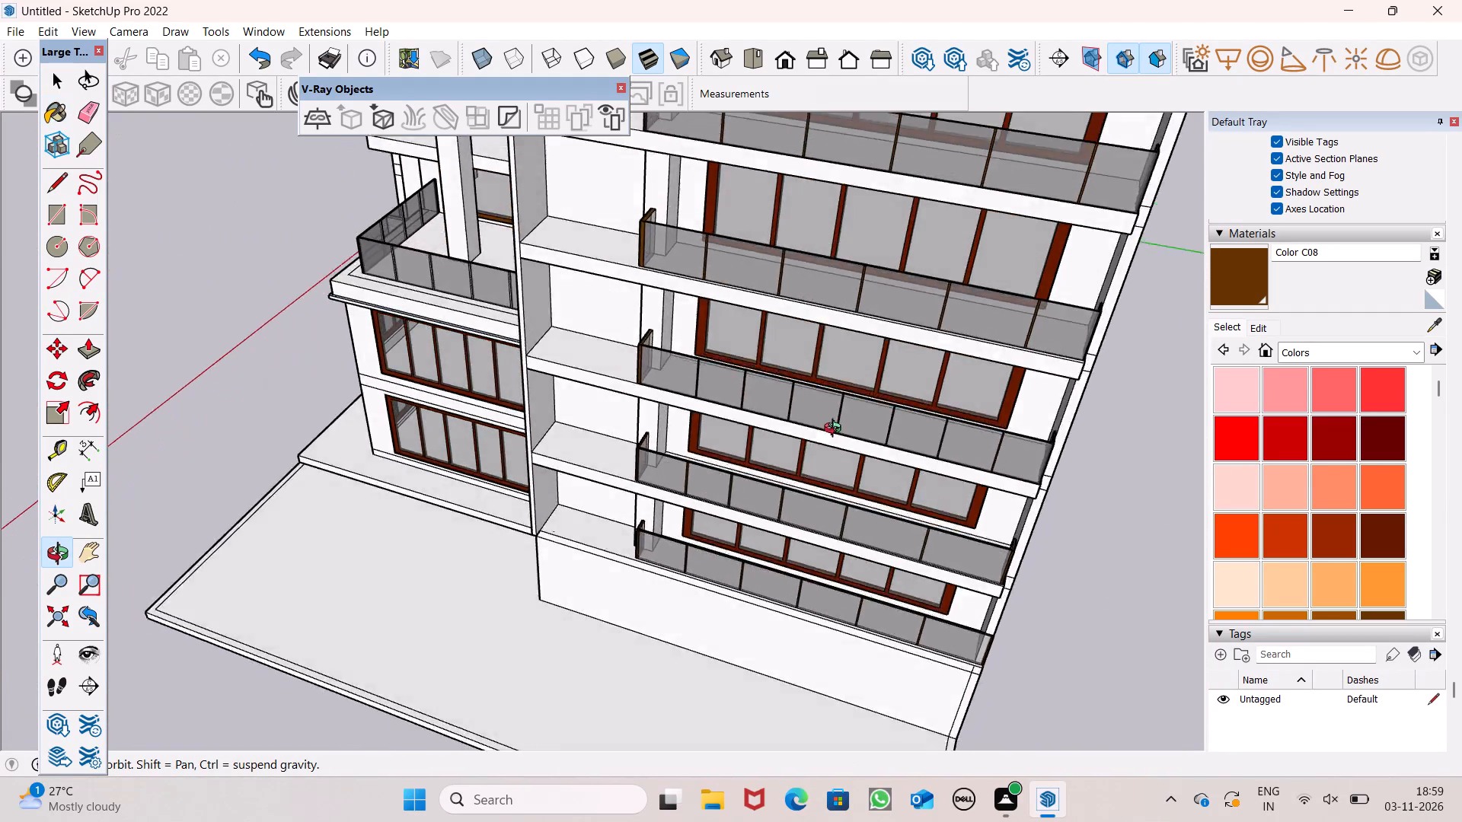
{"action": "middle_click_drag", "start_coordinate": [836, 430], "coordinate": [606, 502]}
{"action": "scroll", "coordinate": [827, 430], "scroll_direction": "up", "scroll_amount": 6}
{"action": "scroll", "coordinate": [824, 337], "scroll_direction": "down", "scroll_amount": 13}
{"action": "scroll", "coordinate": [881, 157], "scroll_direction": "up", "scroll_amount": 8}
{"action": "scroll", "coordinate": [895, 220], "scroll_direction": "down", "scroll_amount": 9}
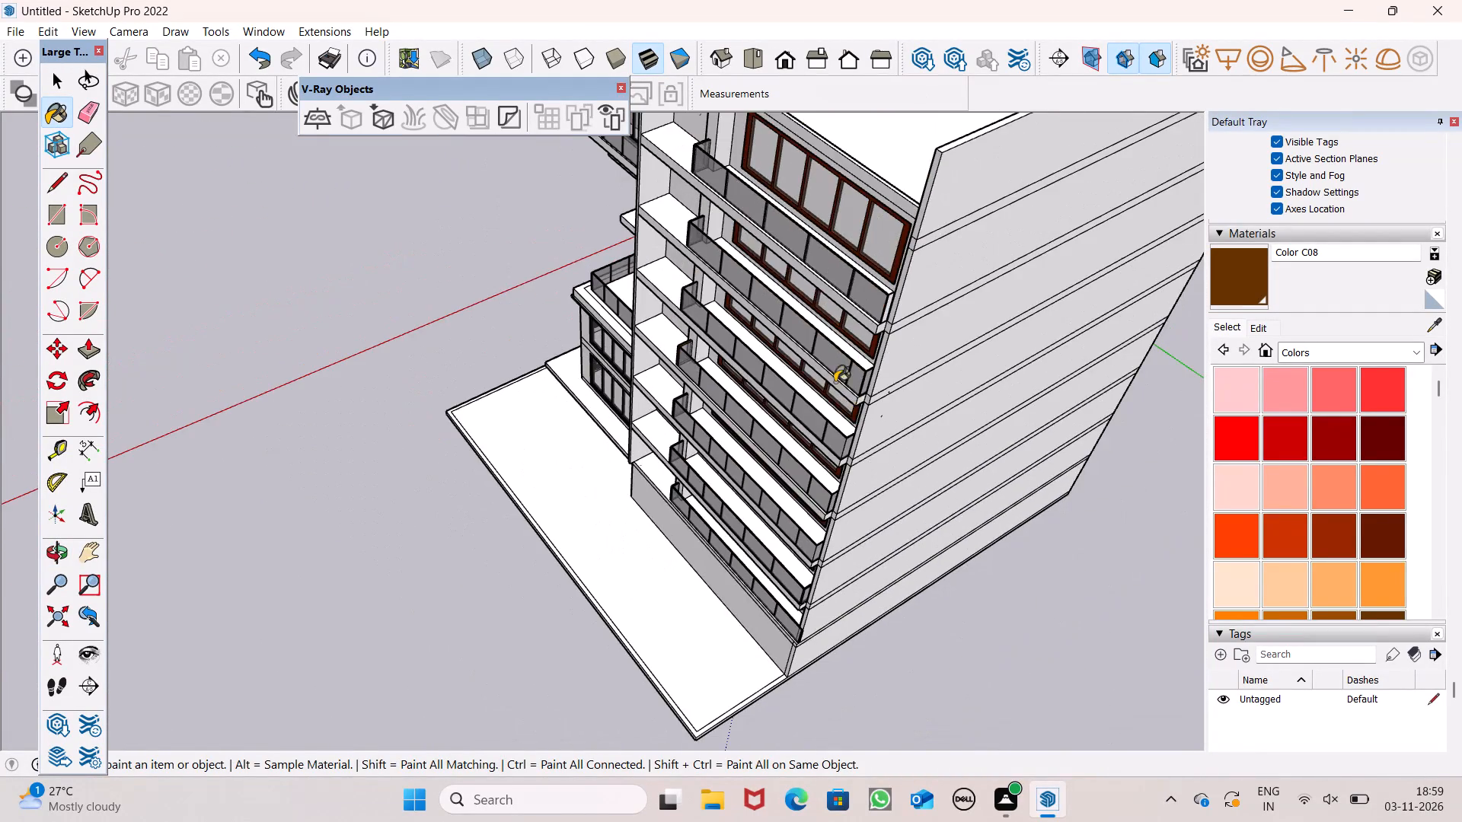
{"action": "scroll", "coordinate": [828, 396], "scroll_direction": "down", "scroll_amount": 5}
{"action": "scroll", "coordinate": [821, 269], "scroll_direction": "up", "scroll_amount": 7}
{"action": "middle_click_drag", "start_coordinate": [695, 323], "coordinate": [1132, 78]}
{"action": "scroll", "coordinate": [905, 397], "scroll_direction": "down", "scroll_amount": 3}
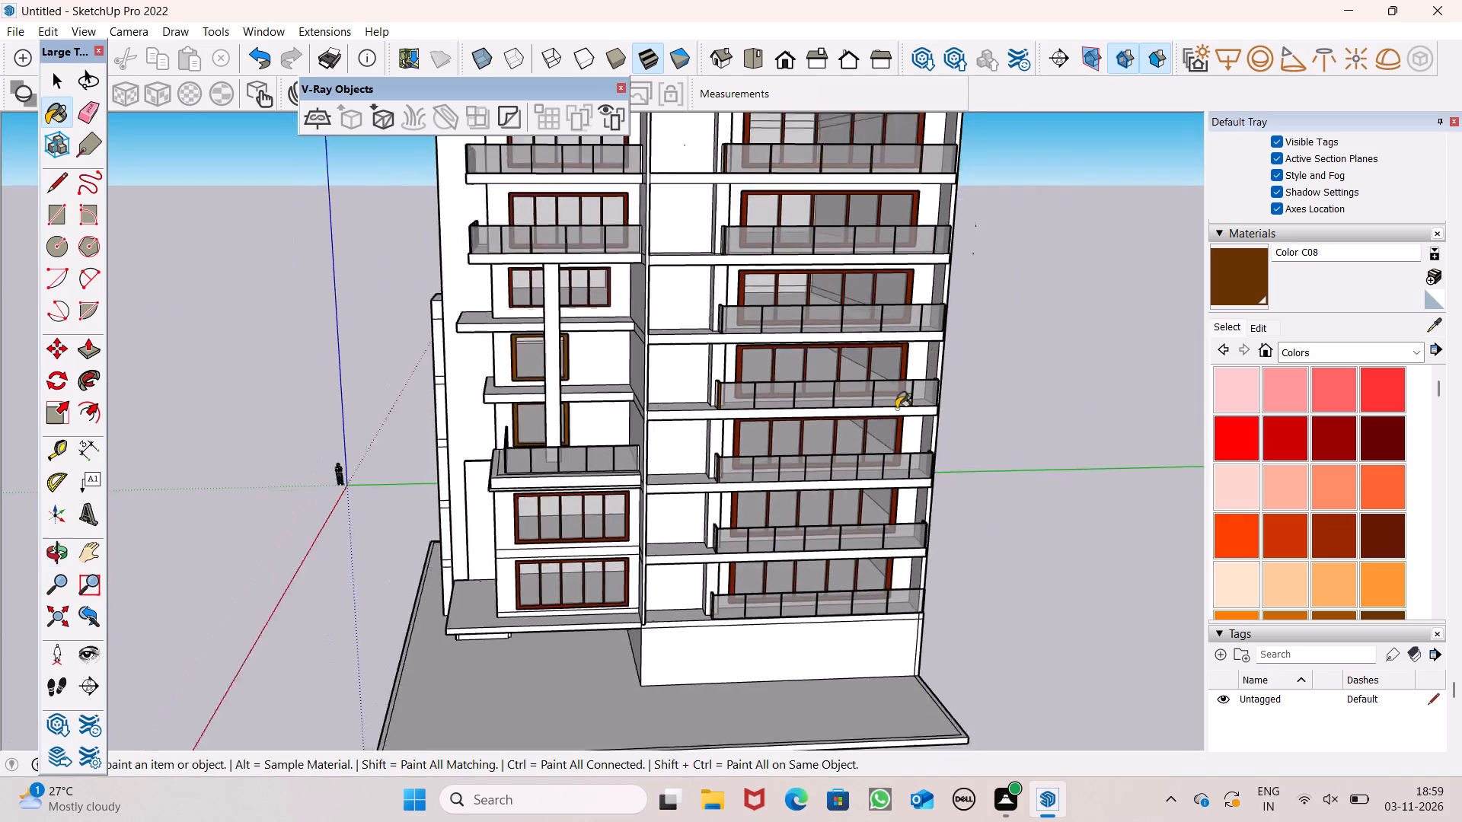
{"action": "scroll", "coordinate": [896, 409], "scroll_direction": "down", "scroll_amount": 2}
{"action": "middle_click_drag", "start_coordinate": [626, 328], "coordinate": [809, 352]}
{"action": "scroll", "coordinate": [673, 275], "scroll_direction": "up", "scroll_amount": 7}
{"action": "scroll", "coordinate": [569, 356], "scroll_direction": "up", "scroll_amount": 1}
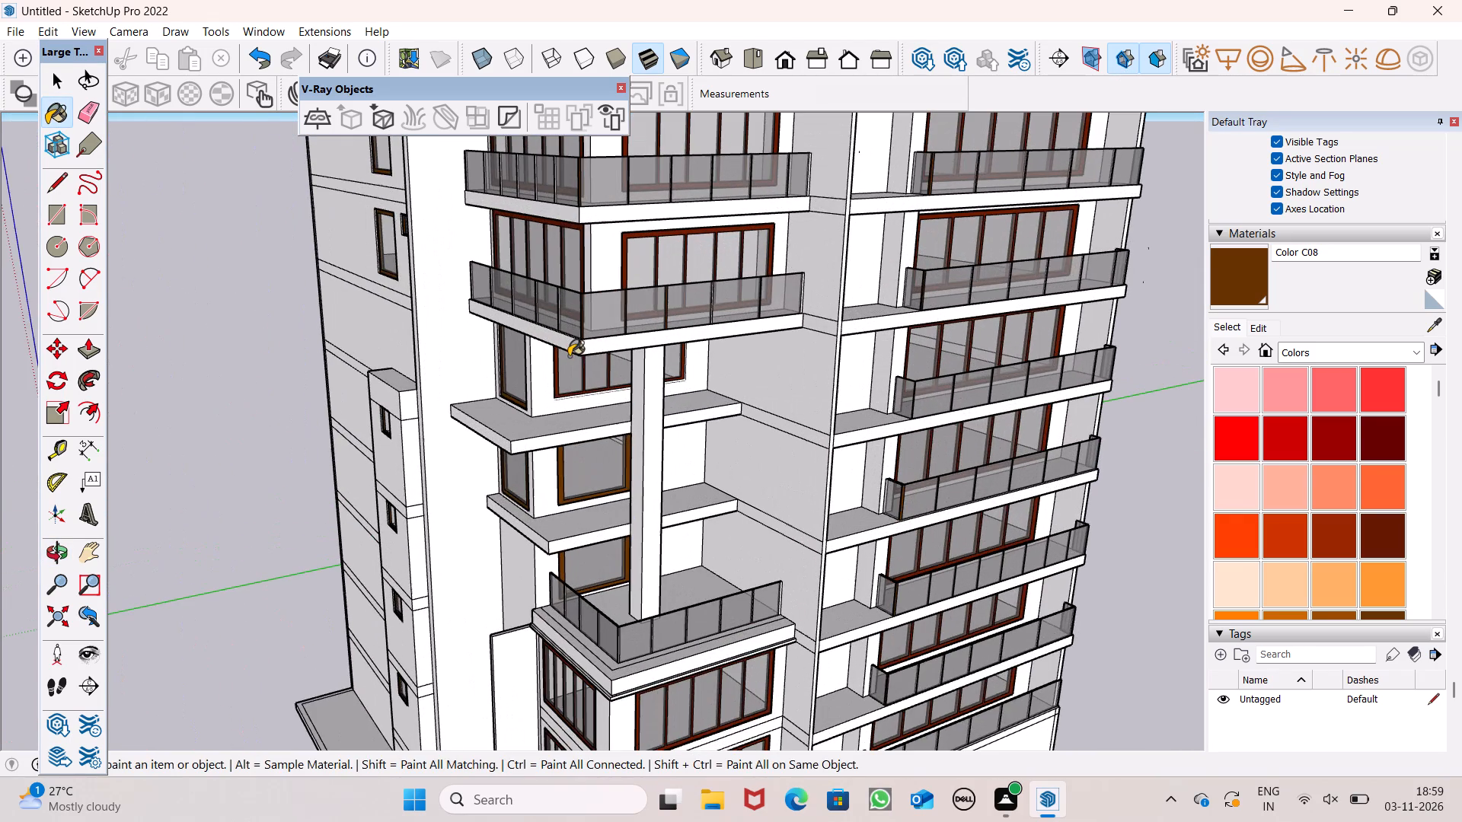
{"action": "middle_click_drag", "start_coordinate": [656, 507], "coordinate": [832, 253]}
{"action": "scroll", "coordinate": [825, 240], "scroll_direction": "up", "scroll_amount": 1}
{"action": "scroll", "coordinate": [768, 371], "scroll_direction": "down", "scroll_amount": 3}
{"action": "middle_click_drag", "start_coordinate": [727, 515], "coordinate": [754, 690]}
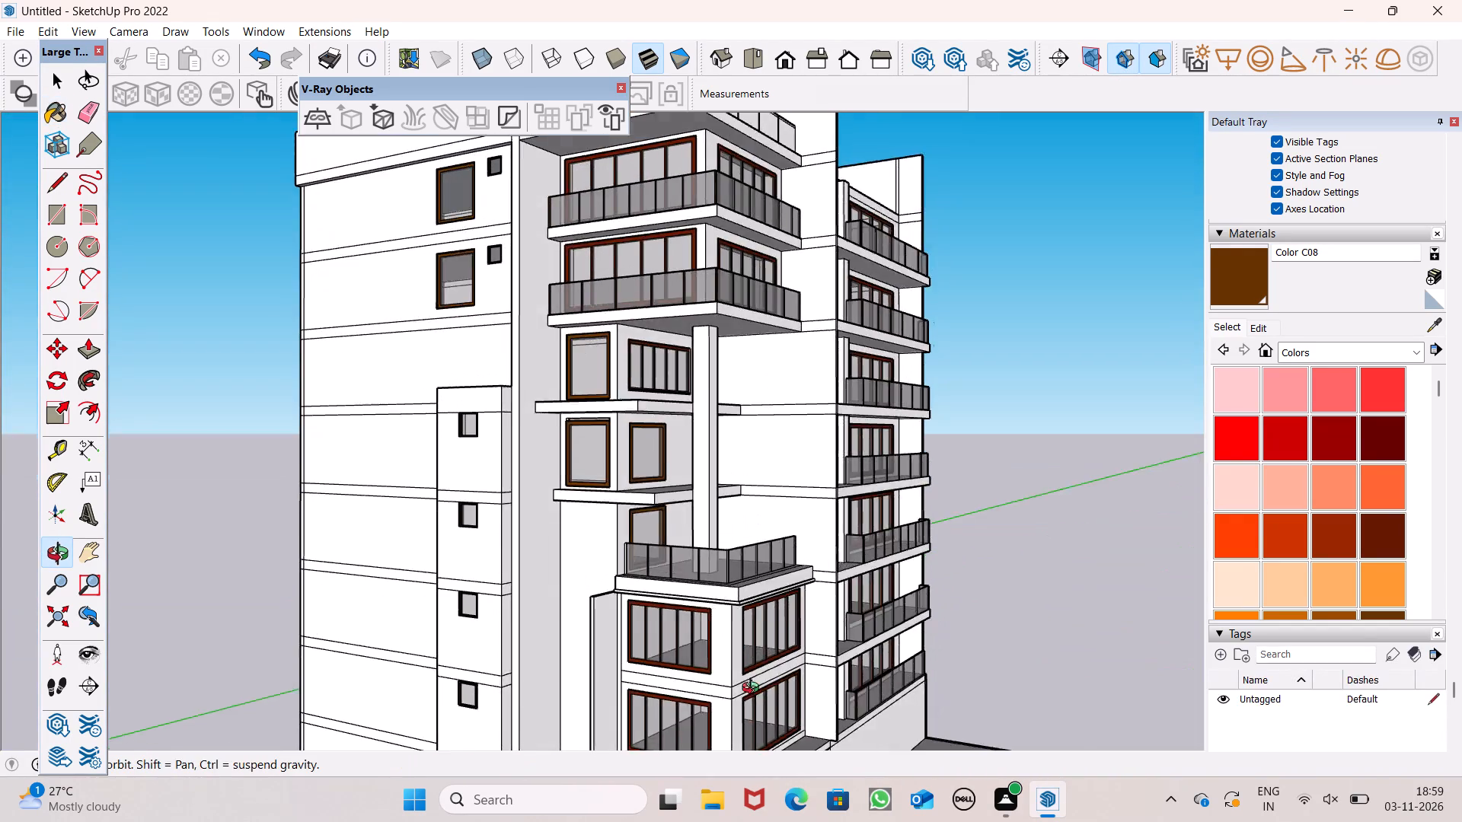
{"action": "middle_click_drag", "start_coordinate": [754, 690], "coordinate": [757, 693]}
Paint the lower terrace railing's corner post and the top rail segments meeting at it brown Color C08.
{"action": "scroll", "coordinate": [736, 656], "scroll_direction": "up", "scroll_amount": 7}
{"action": "scroll", "coordinate": [761, 581], "scroll_direction": "up", "scroll_amount": 9}
{"action": "middle_click_drag", "start_coordinate": [736, 501], "coordinate": [739, 629]}
{"action": "scroll", "coordinate": [720, 584], "scroll_direction": "up", "scroll_amount": 7}
{"action": "scroll", "coordinate": [726, 503], "scroll_direction": "up", "scroll_amount": 7}
{"action": "left_click", "coordinate": [727, 454]}
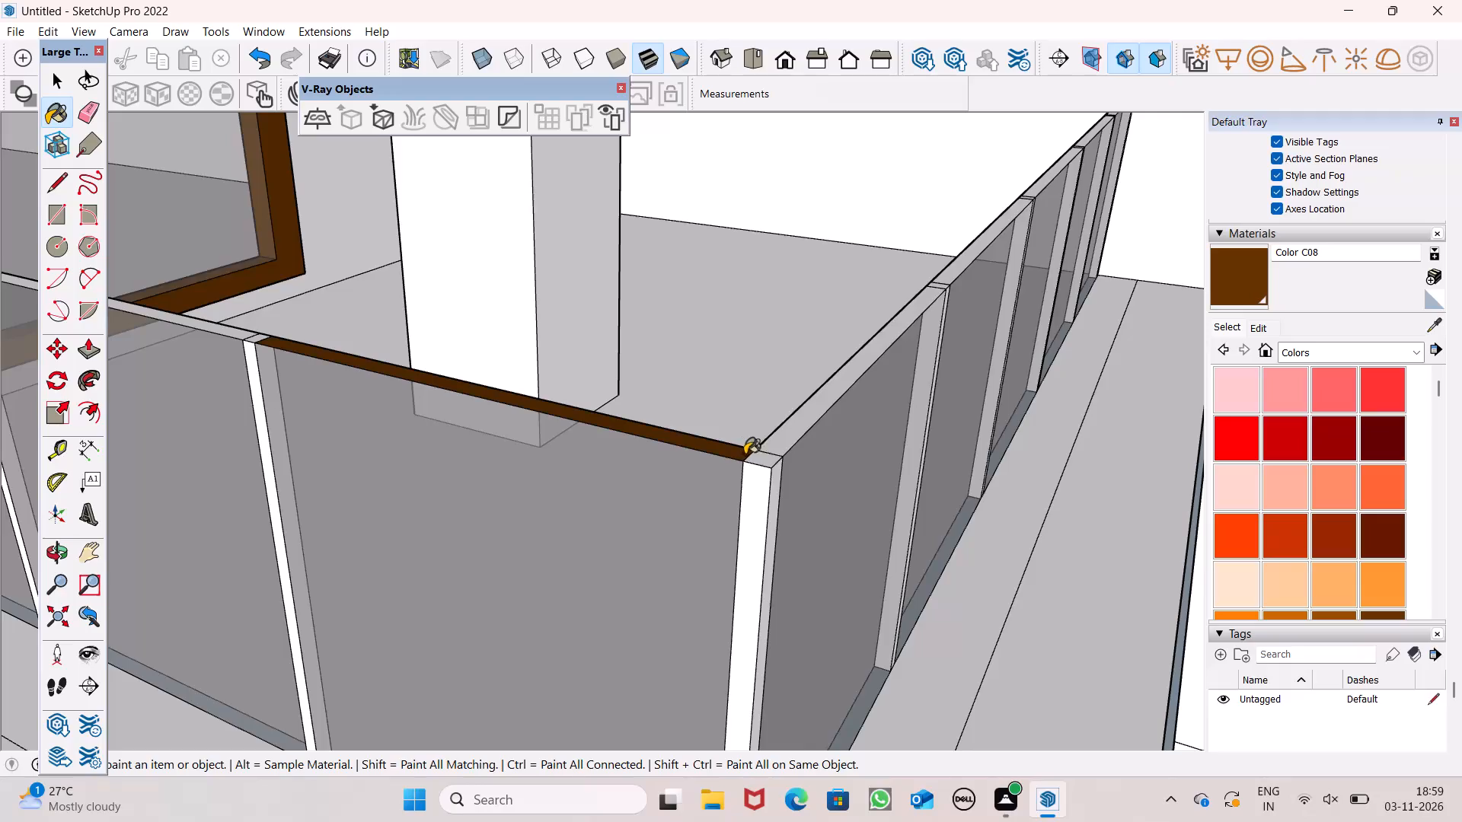
{"action": "left_click", "coordinate": [760, 464]}
{"action": "left_click", "coordinate": [773, 448]}
{"action": "left_click", "coordinate": [766, 460]}
{"action": "scroll", "coordinate": [770, 485], "scroll_direction": "up", "scroll_amount": 8}
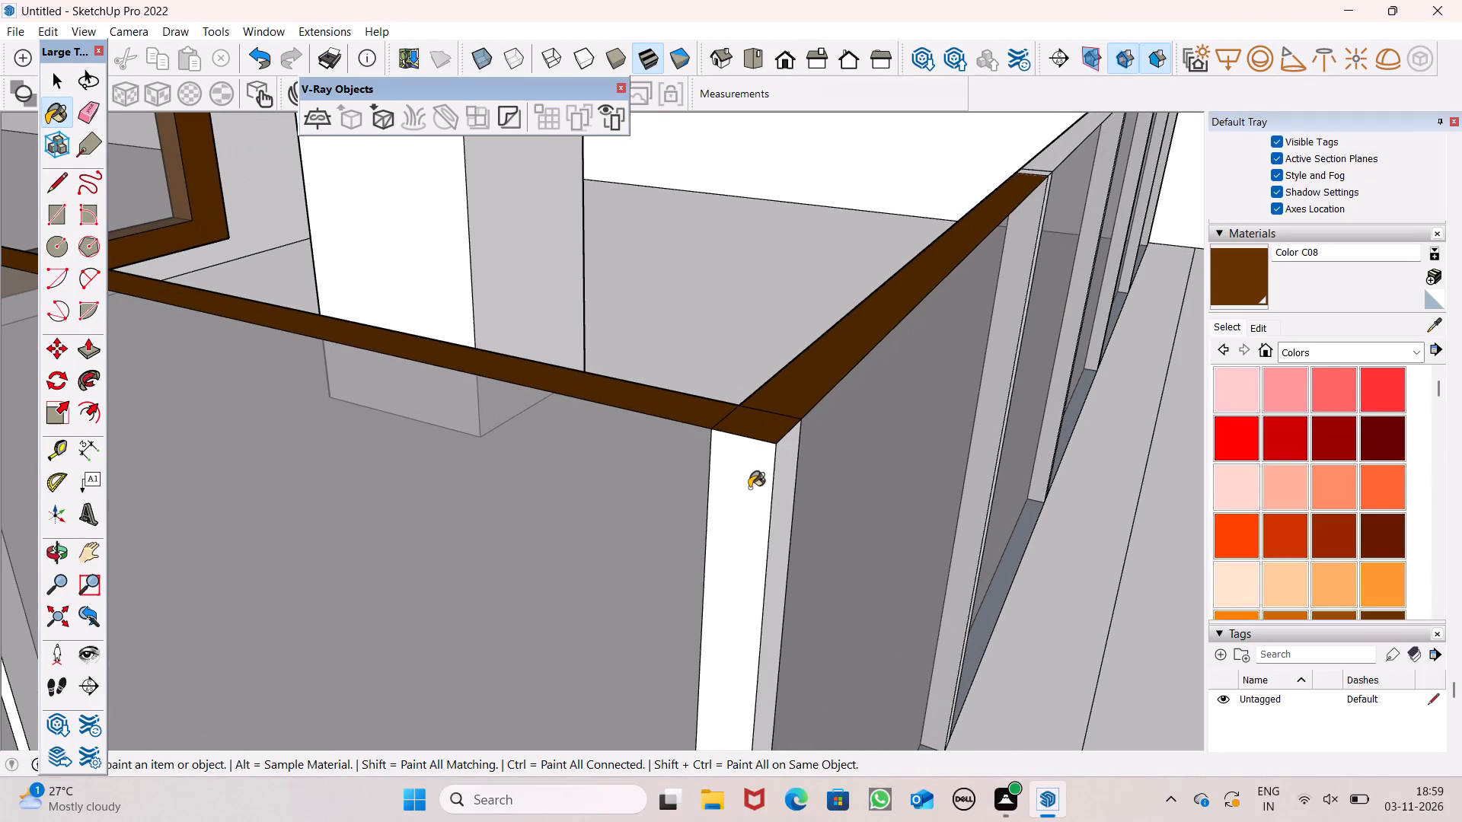
{"action": "left_click", "coordinate": [749, 488]}
{"action": "left_click", "coordinate": [786, 492]}
Paint the terrace railing's short-side end post and the first top rail segment beside it brown Color C08.
{"action": "scroll", "coordinate": [760, 453], "scroll_direction": "down", "scroll_amount": 7}
{"action": "scroll", "coordinate": [858, 390], "scroll_direction": "down", "scroll_amount": 7}
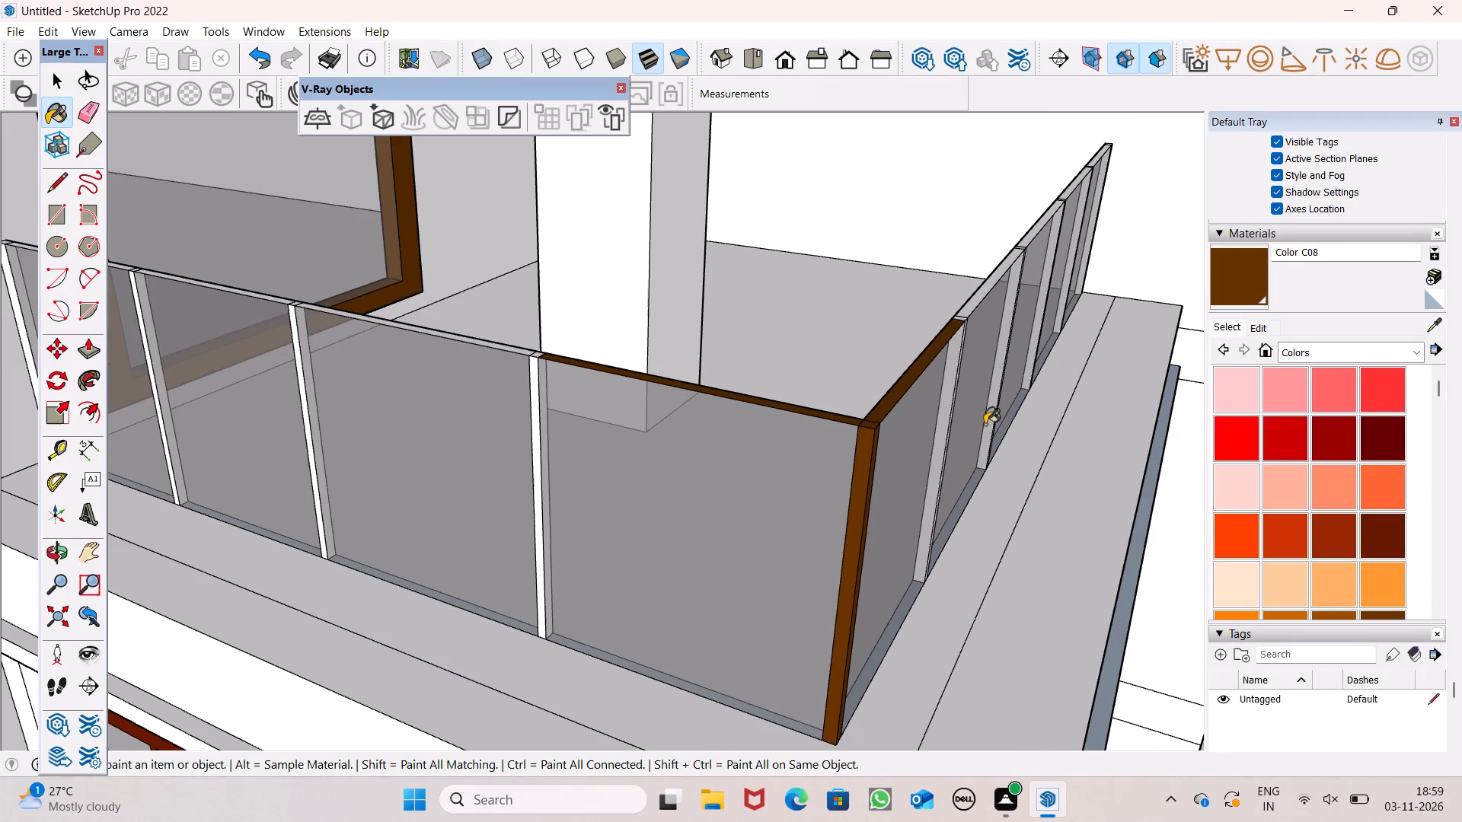
{"action": "middle_click_drag", "start_coordinate": [624, 400], "coordinate": [962, 514]}
{"action": "scroll", "coordinate": [787, 443], "scroll_direction": "down", "scroll_amount": 1}
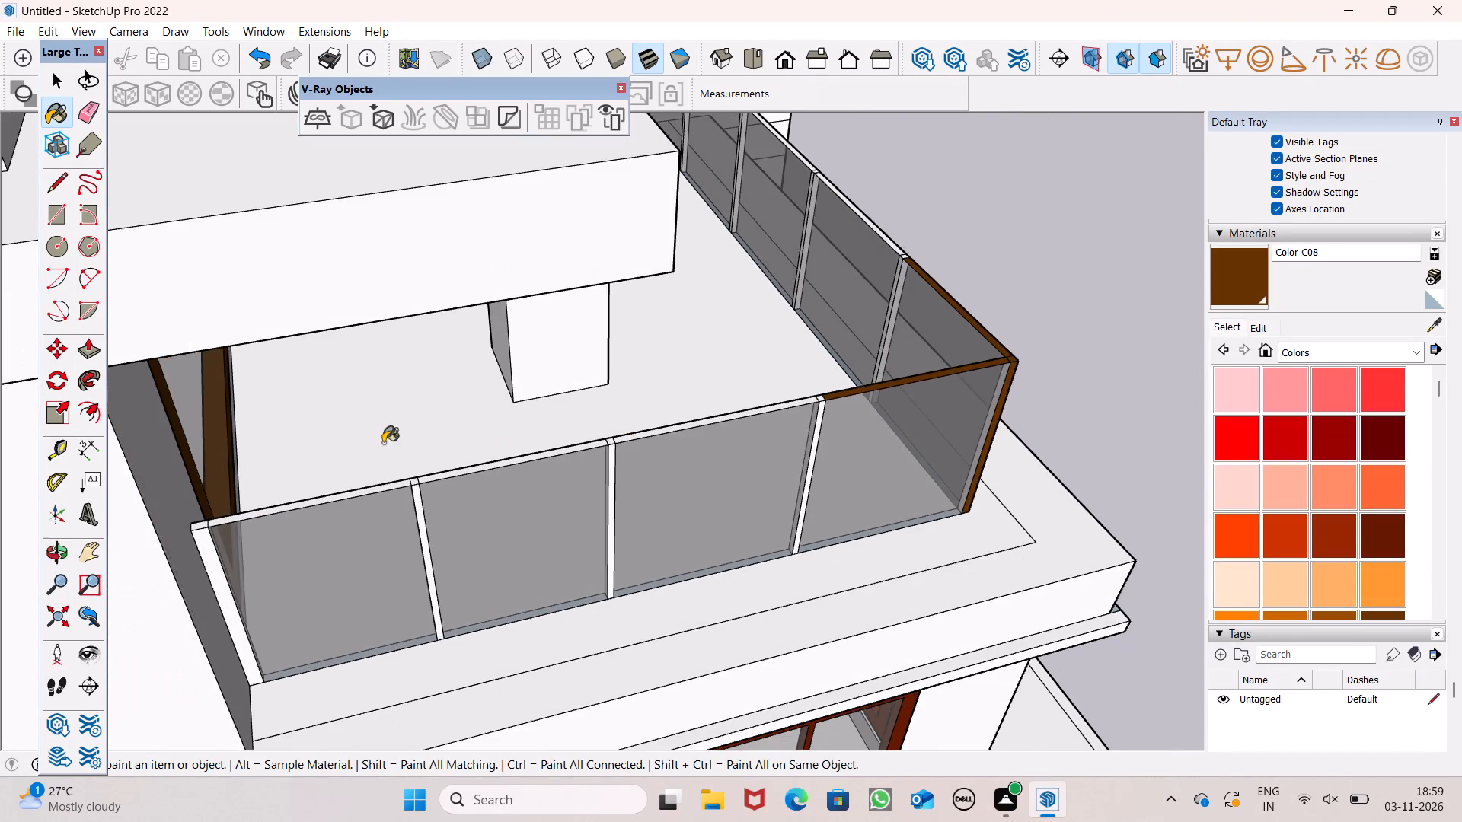
{"action": "scroll", "coordinate": [354, 460], "scroll_direction": "up", "scroll_amount": 7}
{"action": "scroll", "coordinate": [818, 413], "scroll_direction": "down", "scroll_amount": 5}
{"action": "scroll", "coordinate": [472, 505], "scroll_direction": "up", "scroll_amount": 6}
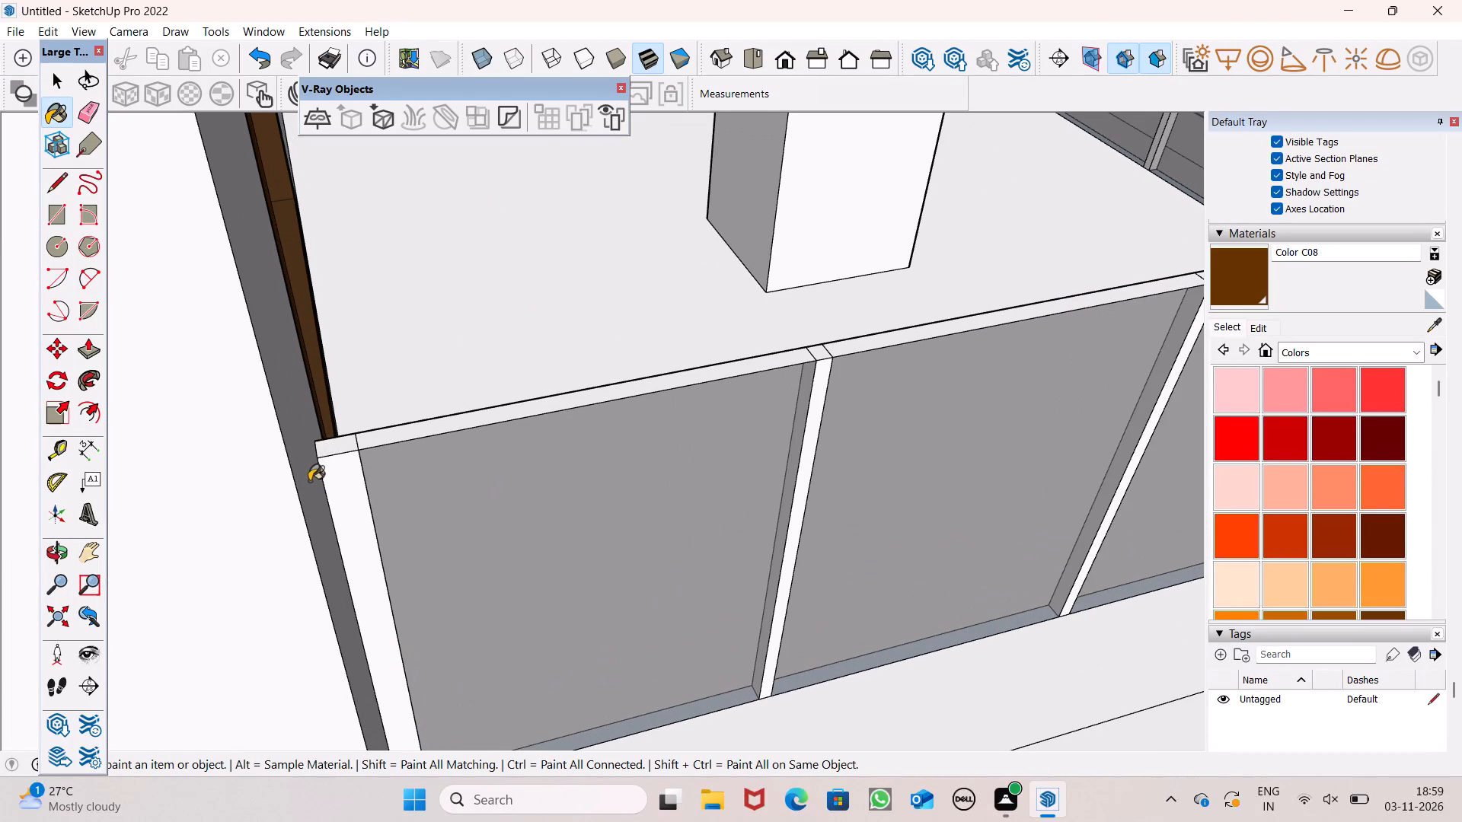
{"action": "left_click", "coordinate": [318, 449]}
{"action": "left_click", "coordinate": [329, 465]}
{"action": "left_click", "coordinate": [347, 446]}
{"action": "left_click", "coordinate": [362, 444]}
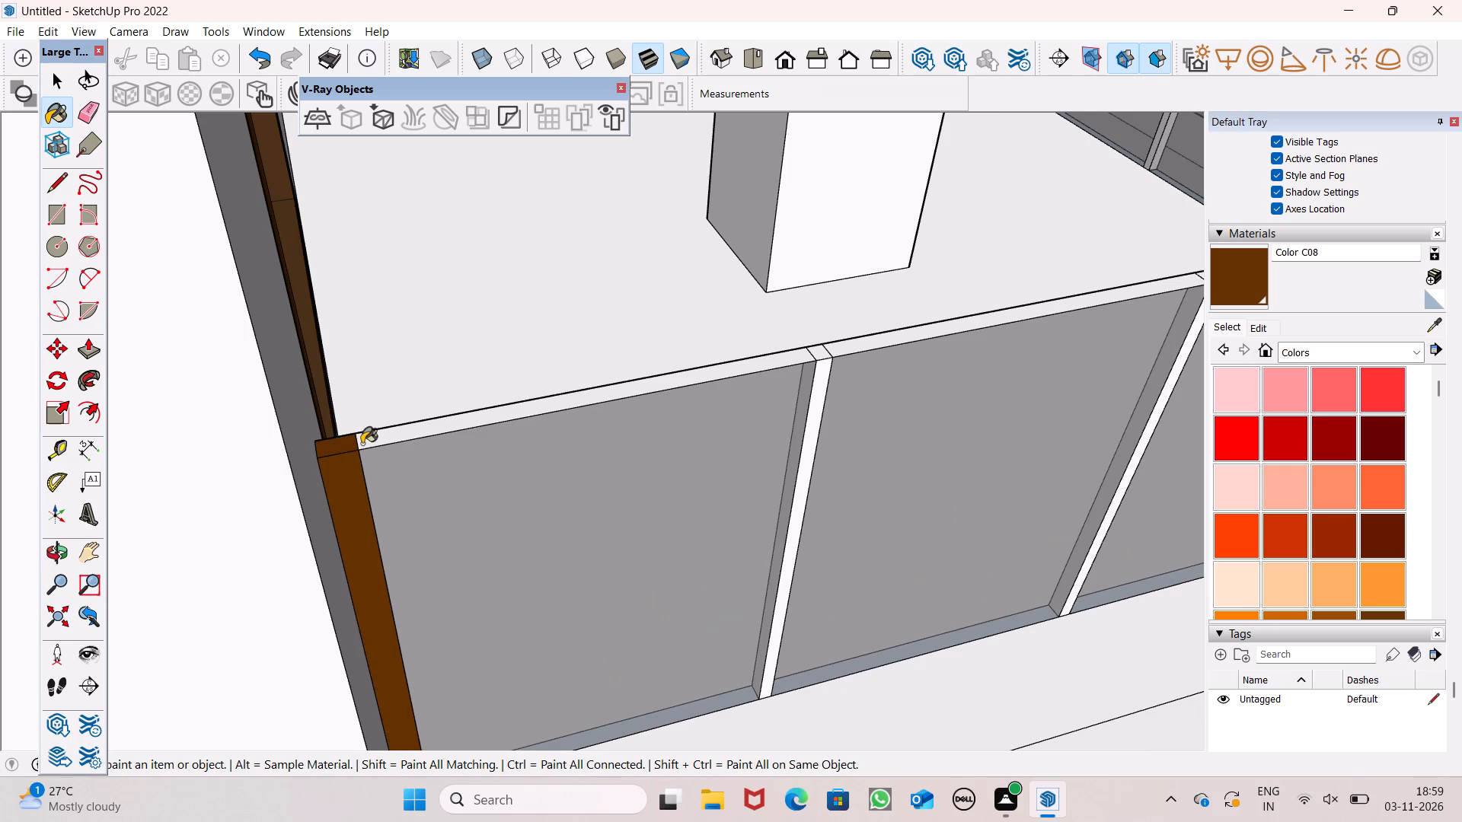
Paint the short side's first intermediate post from the end and the second top rail segment brown Color C08.
{"action": "scroll", "coordinate": [314, 448], "scroll_direction": "down", "scroll_amount": 4}
{"action": "scroll", "coordinate": [682, 399], "scroll_direction": "up", "scroll_amount": 5}
{"action": "scroll", "coordinate": [763, 359], "scroll_direction": "up", "scroll_amount": 5}
{"action": "left_click_drag", "start_coordinate": [723, 347], "coordinate": [723, 354]}
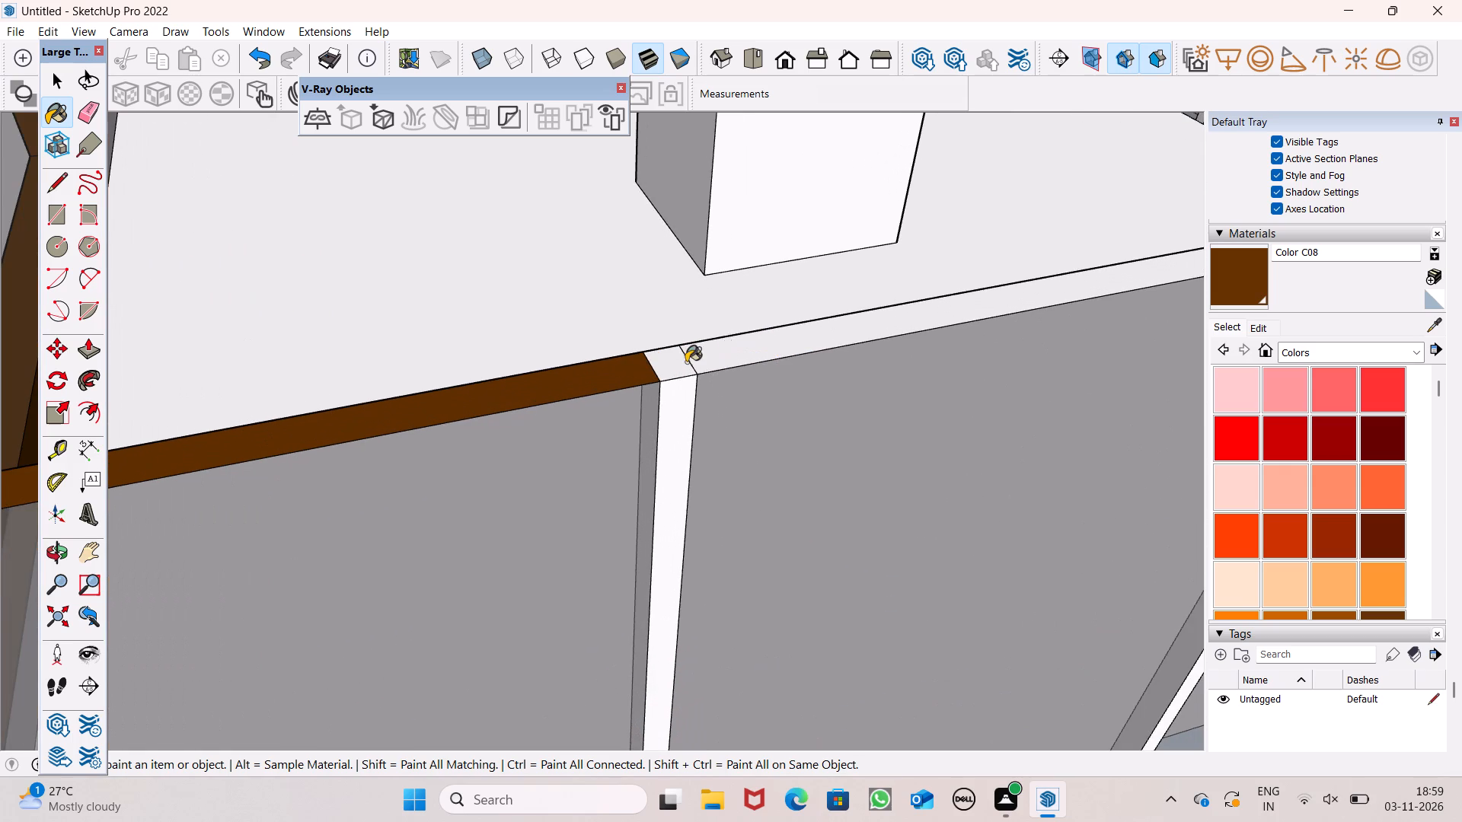
{"action": "left_click", "coordinate": [686, 362]}
{"action": "left_click", "coordinate": [672, 382]}
Paint the short side's second intermediate post and the third top rail segment brown Color C08.
{"action": "scroll", "coordinate": [93, 454], "scroll_direction": "down", "scroll_amount": 7}
{"action": "scroll", "coordinate": [410, 406], "scroll_direction": "down", "scroll_amount": 7}
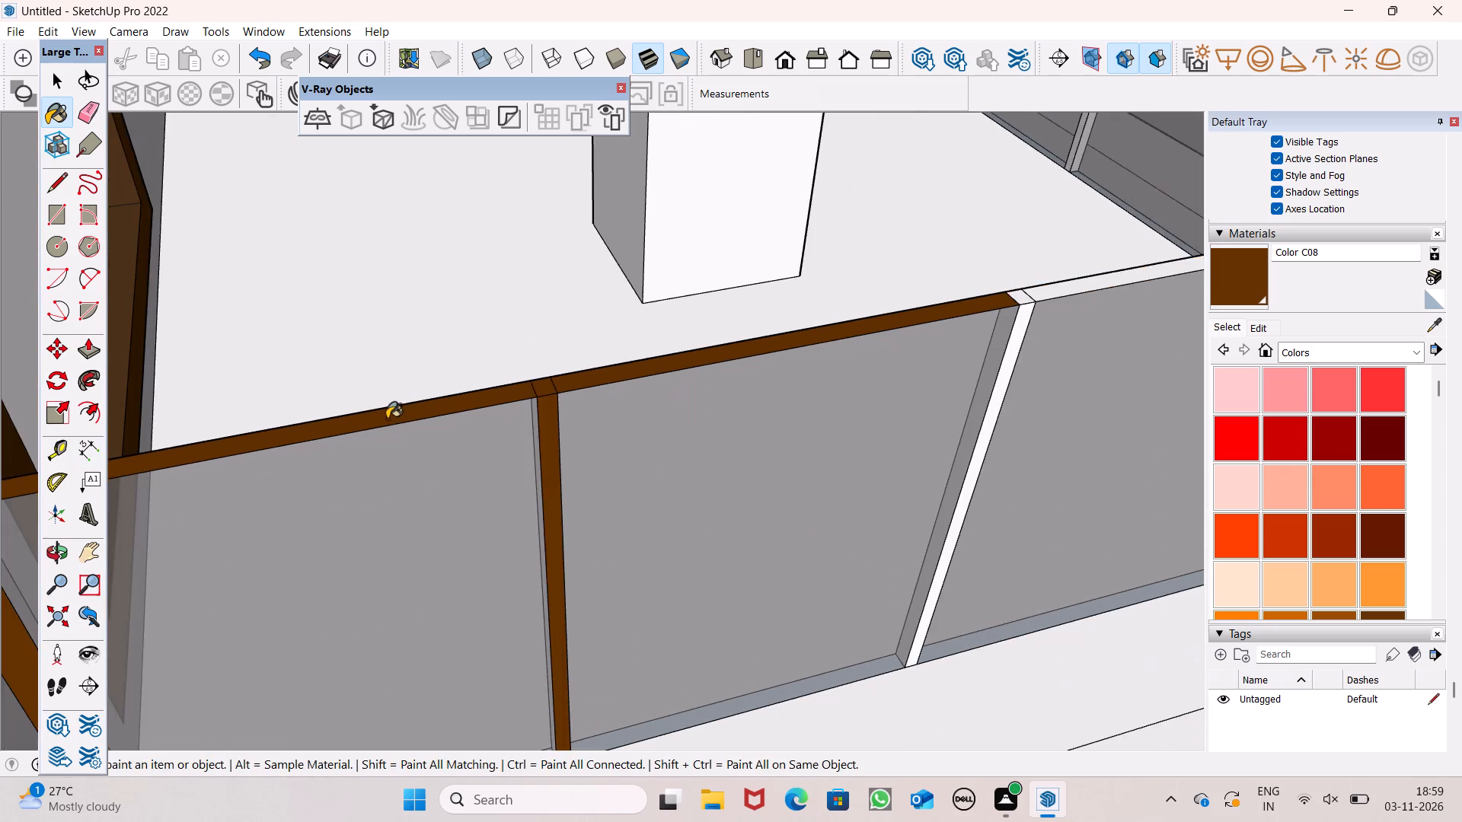
{"action": "scroll", "coordinate": [385, 419], "scroll_direction": "down", "scroll_amount": 6}
{"action": "scroll", "coordinate": [574, 406], "scroll_direction": "up", "scroll_amount": 7}
{"action": "scroll", "coordinate": [837, 326], "scroll_direction": "up", "scroll_amount": 1}
{"action": "scroll", "coordinate": [582, 448], "scroll_direction": "down", "scroll_amount": 7}
{"action": "scroll", "coordinate": [663, 409], "scroll_direction": "up", "scroll_amount": 8}
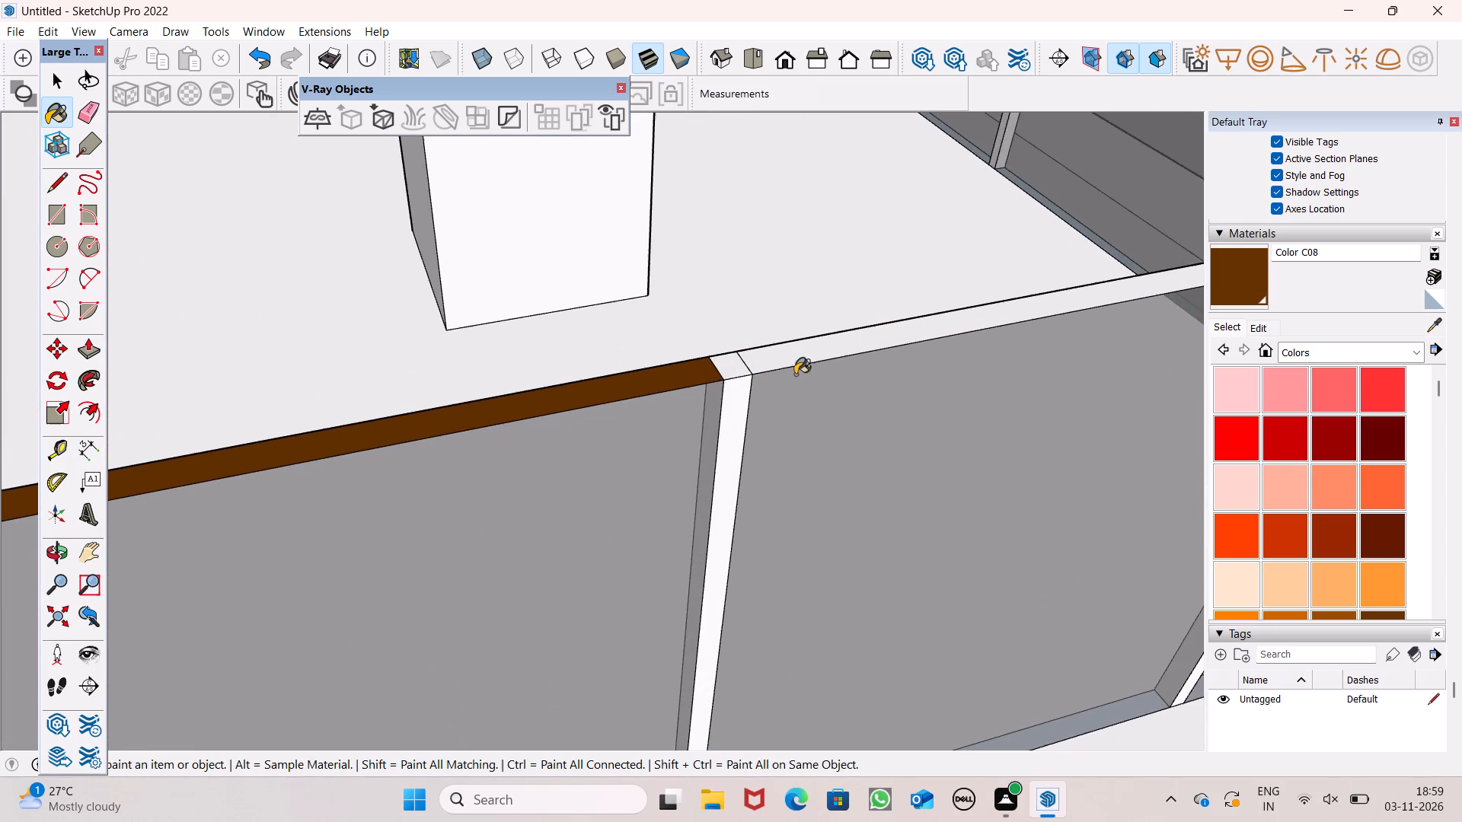
{"action": "scroll", "coordinate": [763, 370], "scroll_direction": "up", "scroll_amount": 6}
{"action": "left_click", "coordinate": [689, 364]}
{"action": "left_click", "coordinate": [720, 407]}
{"action": "left_click", "coordinate": [759, 338]}
Paint the top and outer face of the short side's last intermediate post before the corner brown Color C08.
{"action": "scroll", "coordinate": [535, 400], "scroll_direction": "down", "scroll_amount": 6}
{"action": "scroll", "coordinate": [418, 404], "scroll_direction": "down", "scroll_amount": 6}
{"action": "scroll", "coordinate": [230, 406], "scroll_direction": "down", "scroll_amount": 4}
{"action": "scroll", "coordinate": [656, 365], "scroll_direction": "up", "scroll_amount": 6}
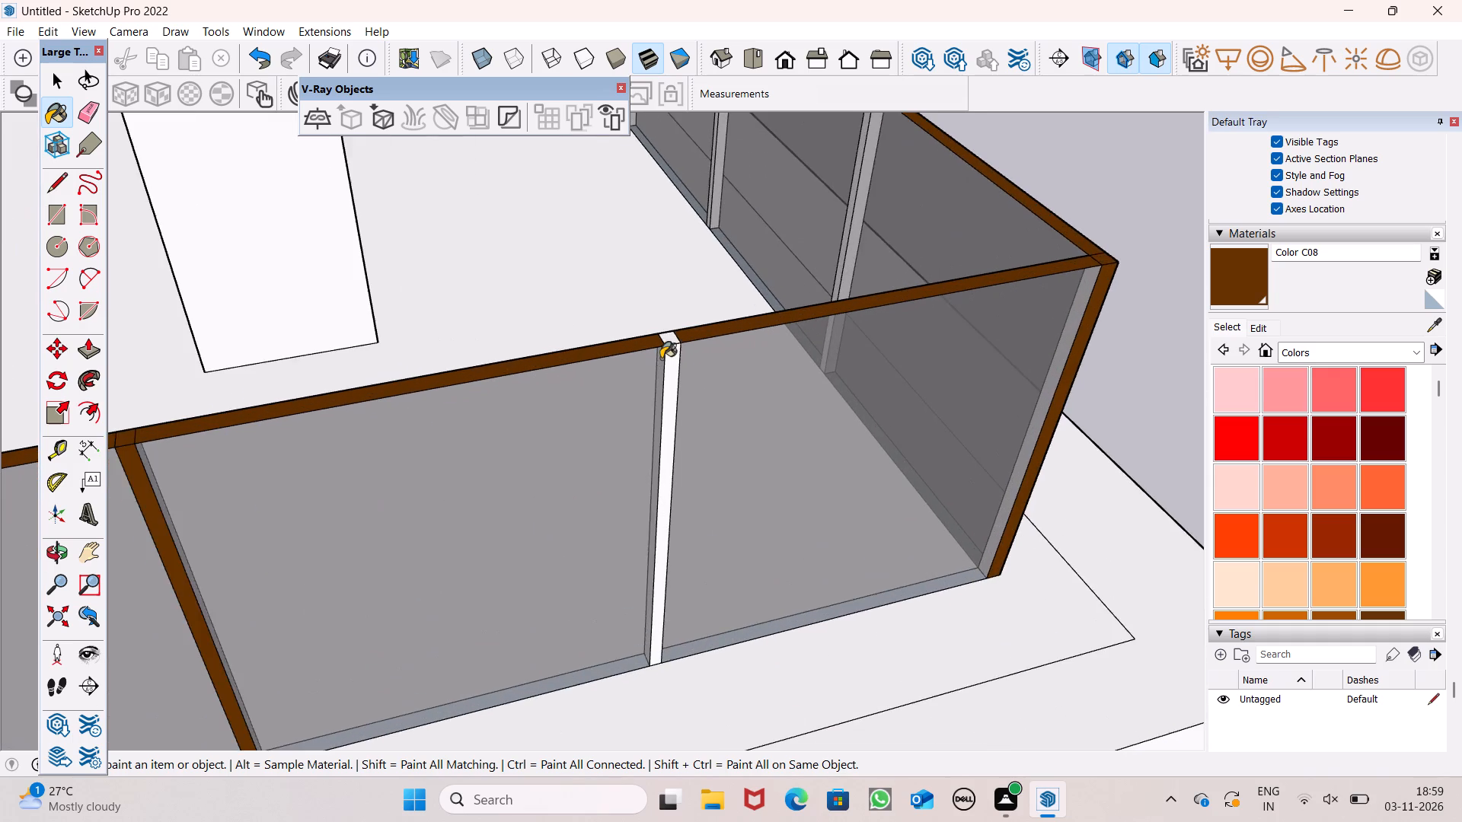
{"action": "scroll", "coordinate": [661, 358], "scroll_direction": "up", "scroll_amount": 7}
{"action": "left_click", "coordinate": [682, 326]}
{"action": "left_click", "coordinate": [676, 345]}
On the railing's long side, paint the first post from the corner and the top rail segment beyond it brown Color C08.
{"action": "scroll", "coordinate": [512, 581], "scroll_direction": "down", "scroll_amount": 3}
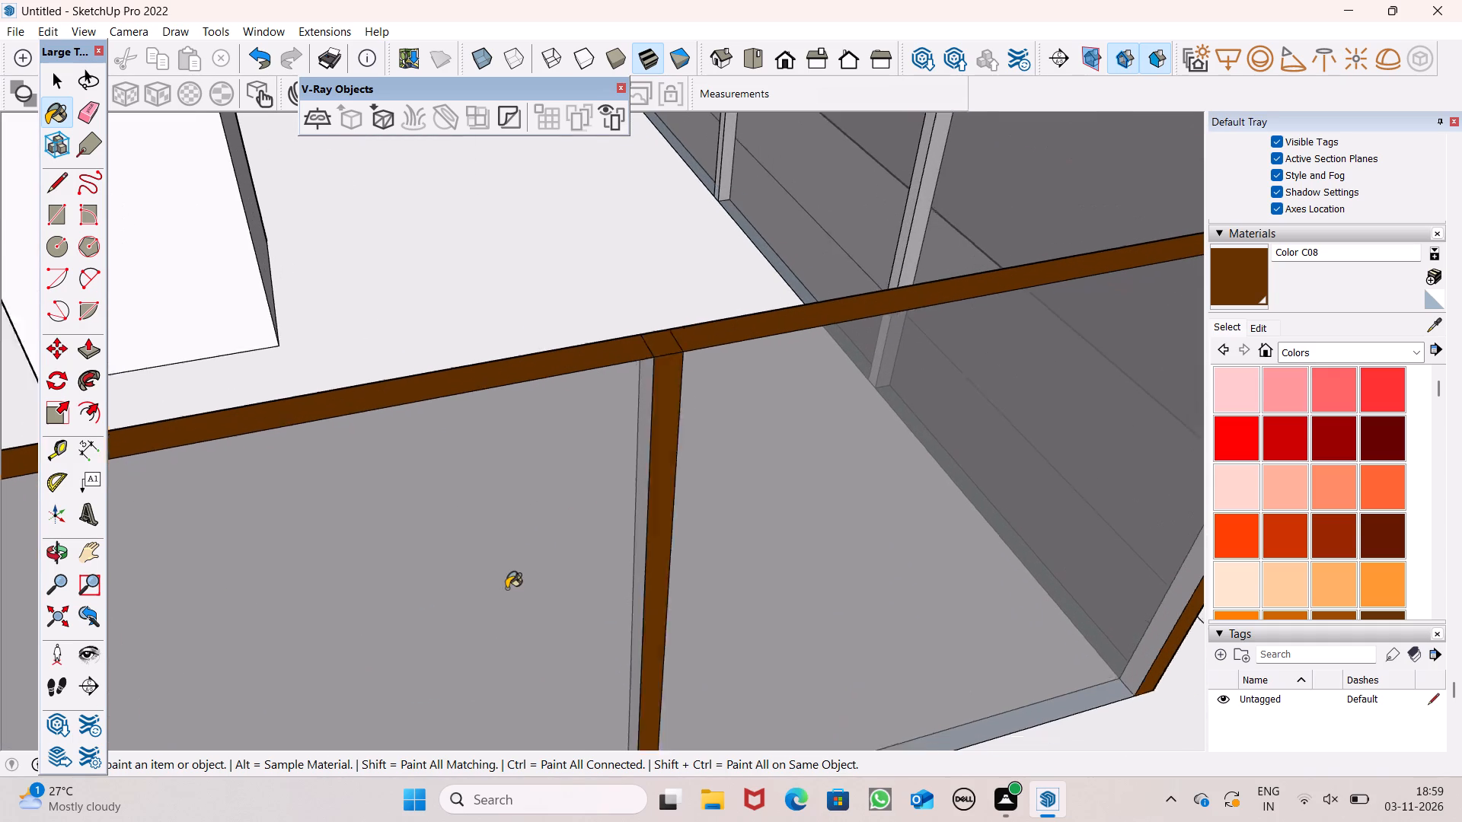
{"action": "scroll", "coordinate": [506, 588], "scroll_direction": "down", "scroll_amount": 9}
{"action": "scroll", "coordinate": [671, 362], "scroll_direction": "up", "scroll_amount": 7}
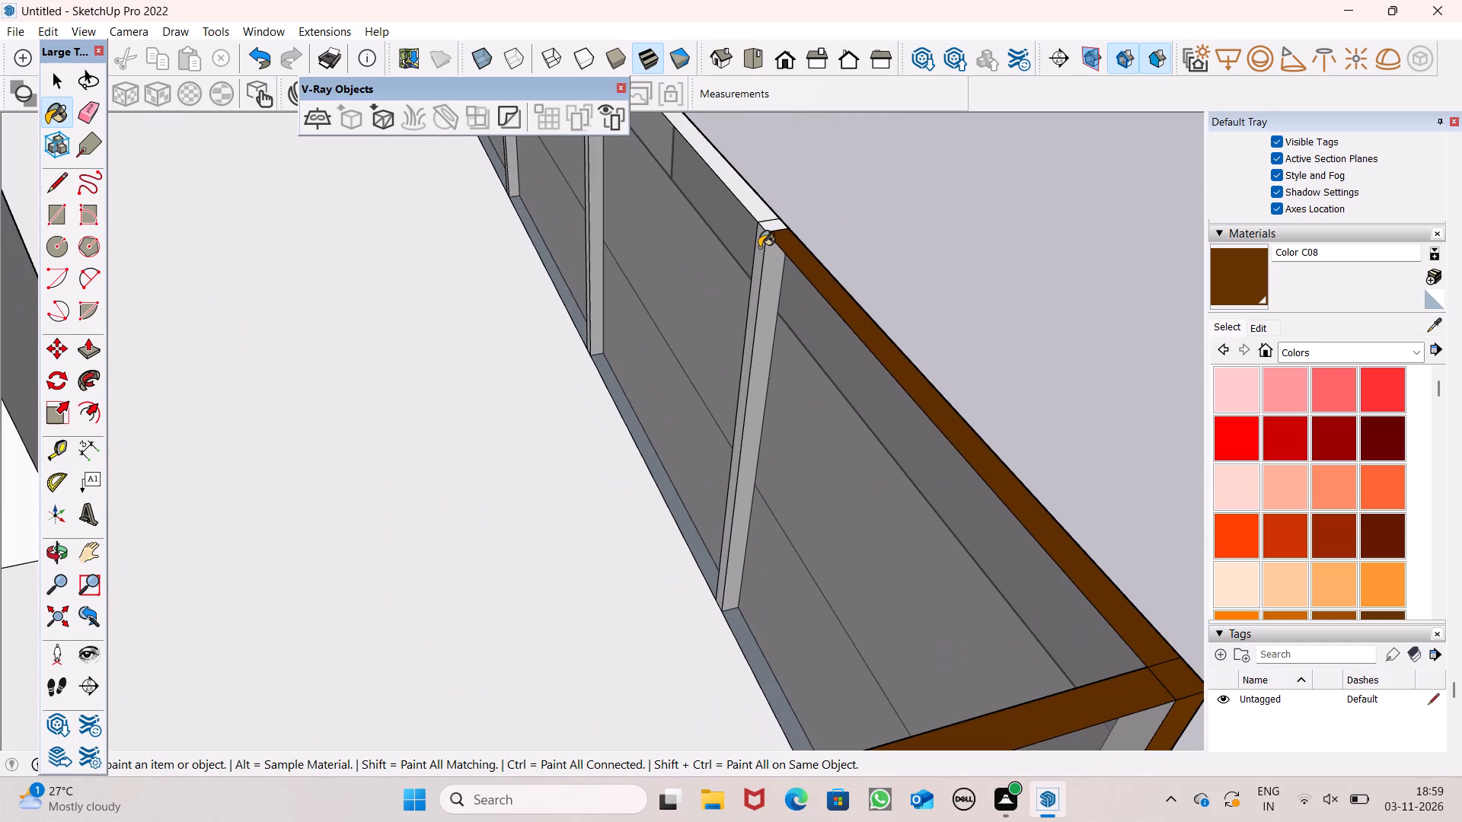
{"action": "left_click", "coordinate": [777, 215]}
{"action": "left_click", "coordinate": [768, 221]}
{"action": "left_click", "coordinate": [765, 206]}
{"action": "left_click", "coordinate": [774, 226]}
{"action": "scroll", "coordinate": [764, 245], "scroll_direction": "up", "scroll_amount": 4}
{"action": "left_click", "coordinate": [762, 245]}
Paint the long side's second intermediate post from the corner and the top rail segment beyond it brown Color C08.
{"action": "scroll", "coordinate": [834, 349], "scroll_direction": "down", "scroll_amount": 7}
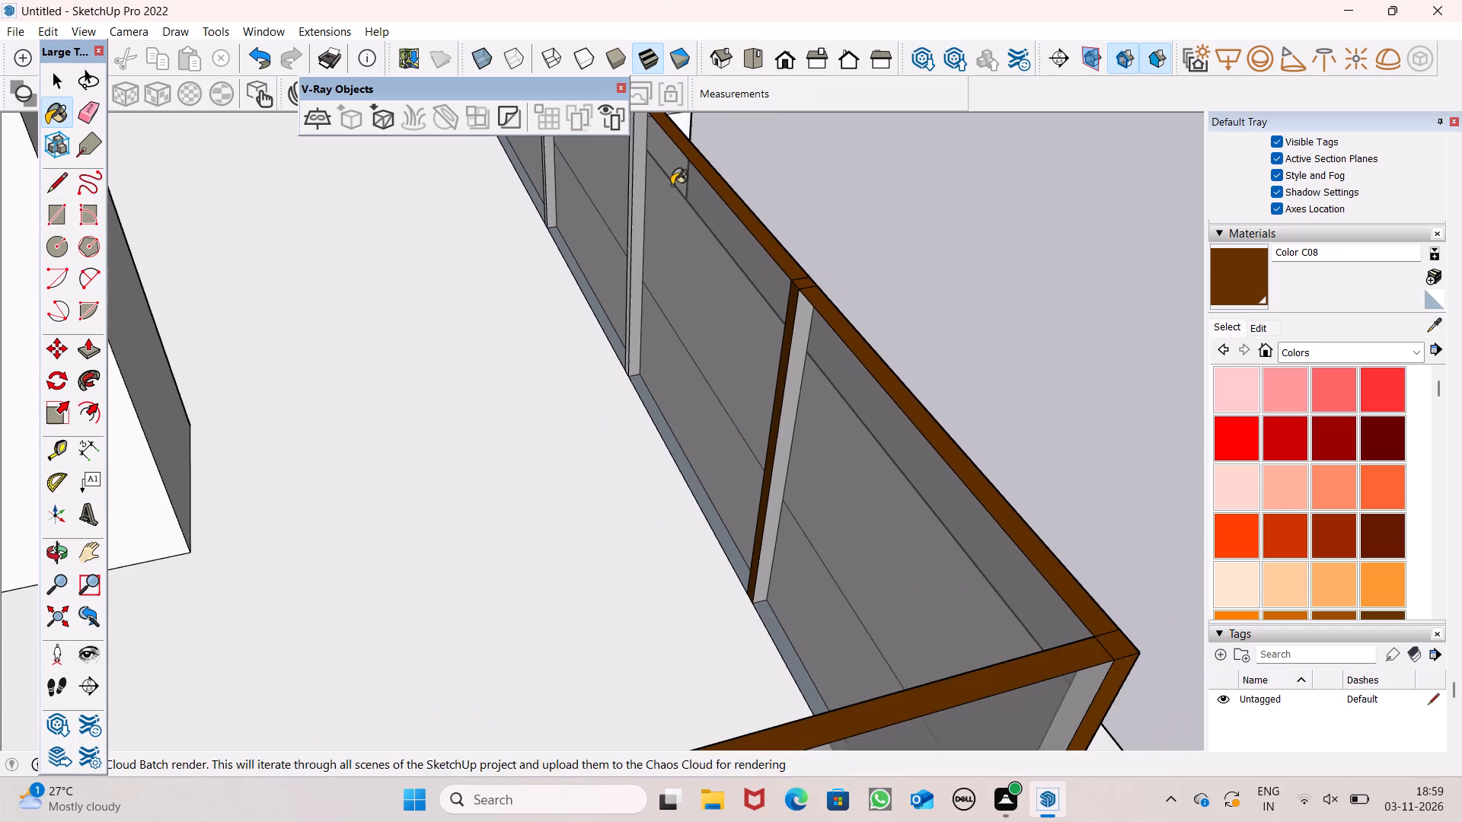
{"action": "scroll", "coordinate": [765, 559], "scroll_direction": "down", "scroll_amount": 8}
{"action": "scroll", "coordinate": [633, 332], "scroll_direction": "up", "scroll_amount": 7}
{"action": "scroll", "coordinate": [817, 368], "scroll_direction": "up", "scroll_amount": 6}
{"action": "scroll", "coordinate": [781, 412], "scroll_direction": "down", "scroll_amount": 6}
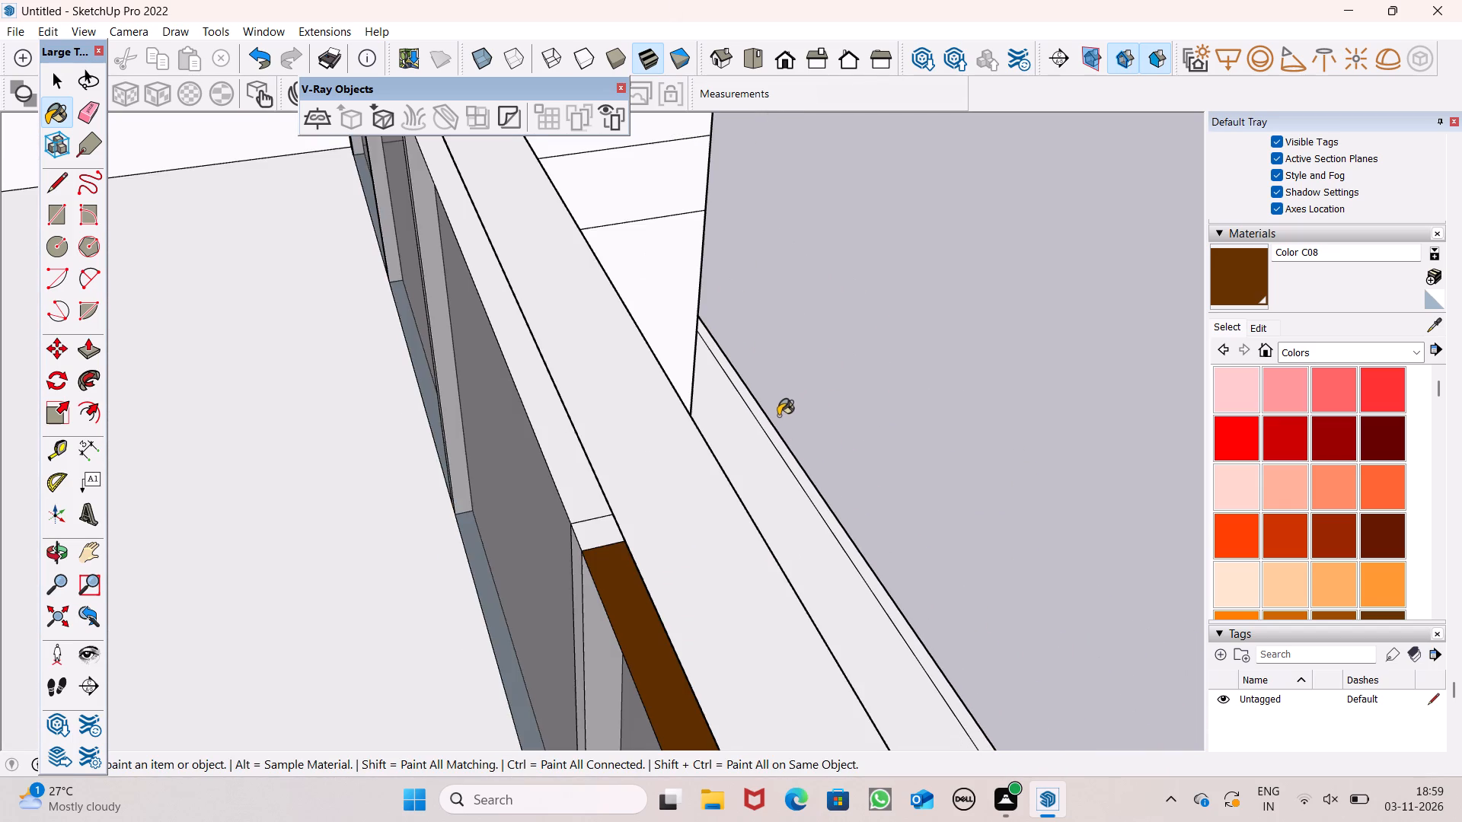
{"action": "left_click", "coordinate": [691, 452]}
{"action": "left_click", "coordinate": [701, 469]}
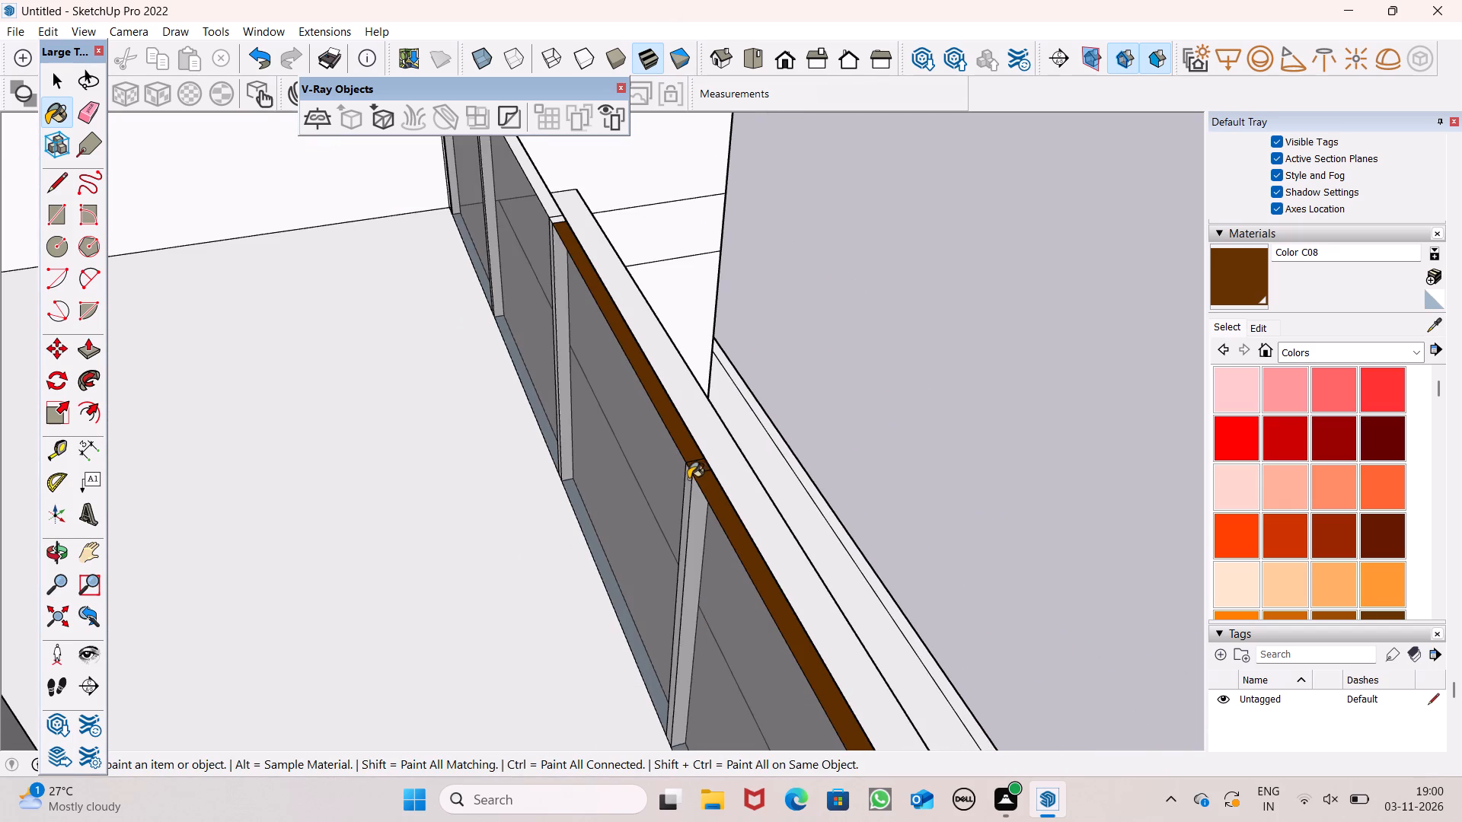
{"action": "left_click", "coordinate": [685, 476]}
{"action": "scroll", "coordinate": [685, 479], "scroll_direction": "up", "scroll_amount": 8}
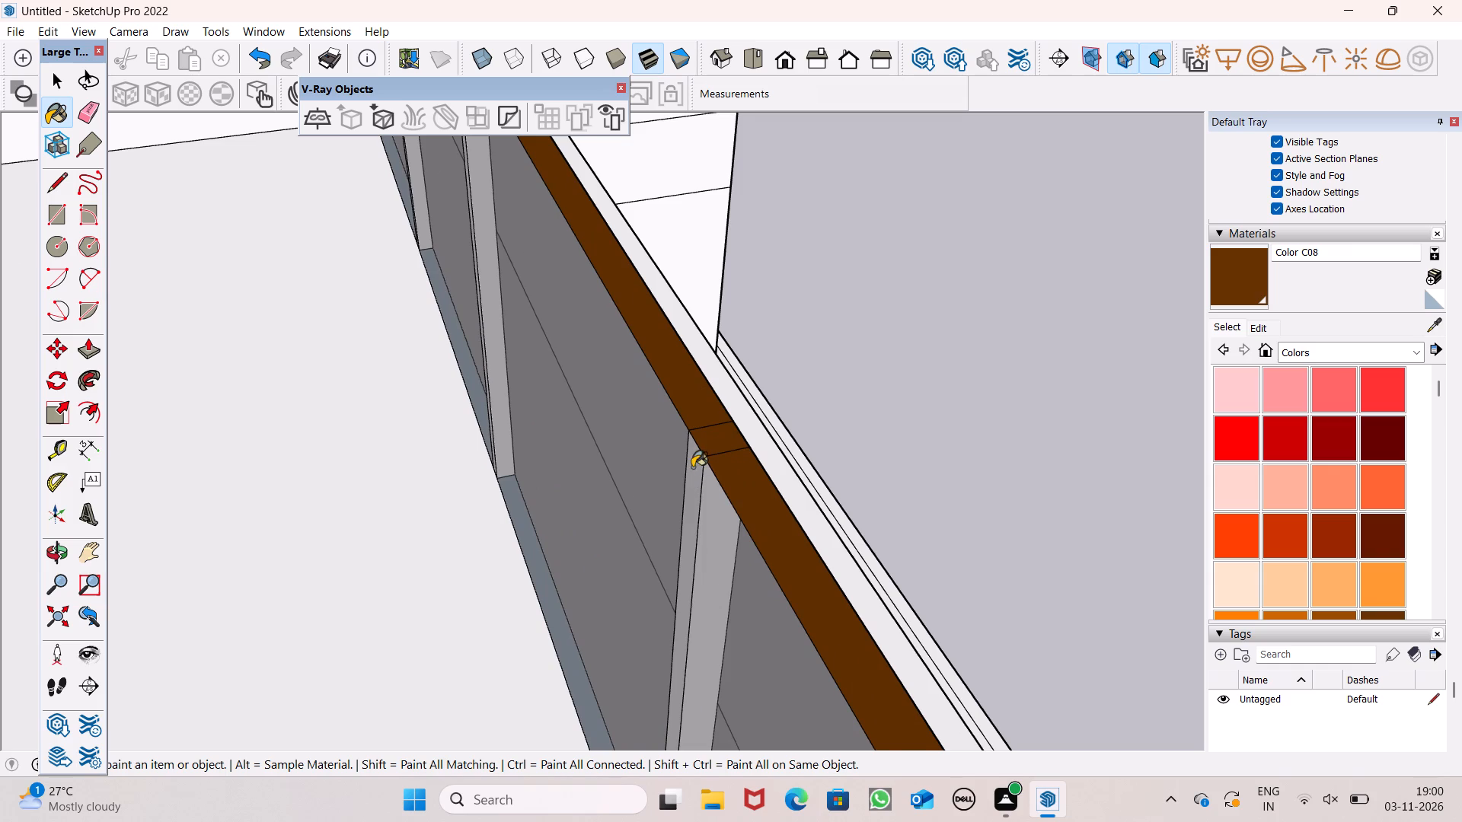
{"action": "left_click", "coordinate": [692, 467]}
Paint the long side's third intermediate post from the corner and the top rail segment beyond it brown Color C08.
{"action": "scroll", "coordinate": [755, 443], "scroll_direction": "down", "scroll_amount": 7}
{"action": "scroll", "coordinate": [567, 202], "scroll_direction": "up", "scroll_amount": 6}
{"action": "scroll", "coordinate": [621, 299], "scroll_direction": "up", "scroll_amount": 5}
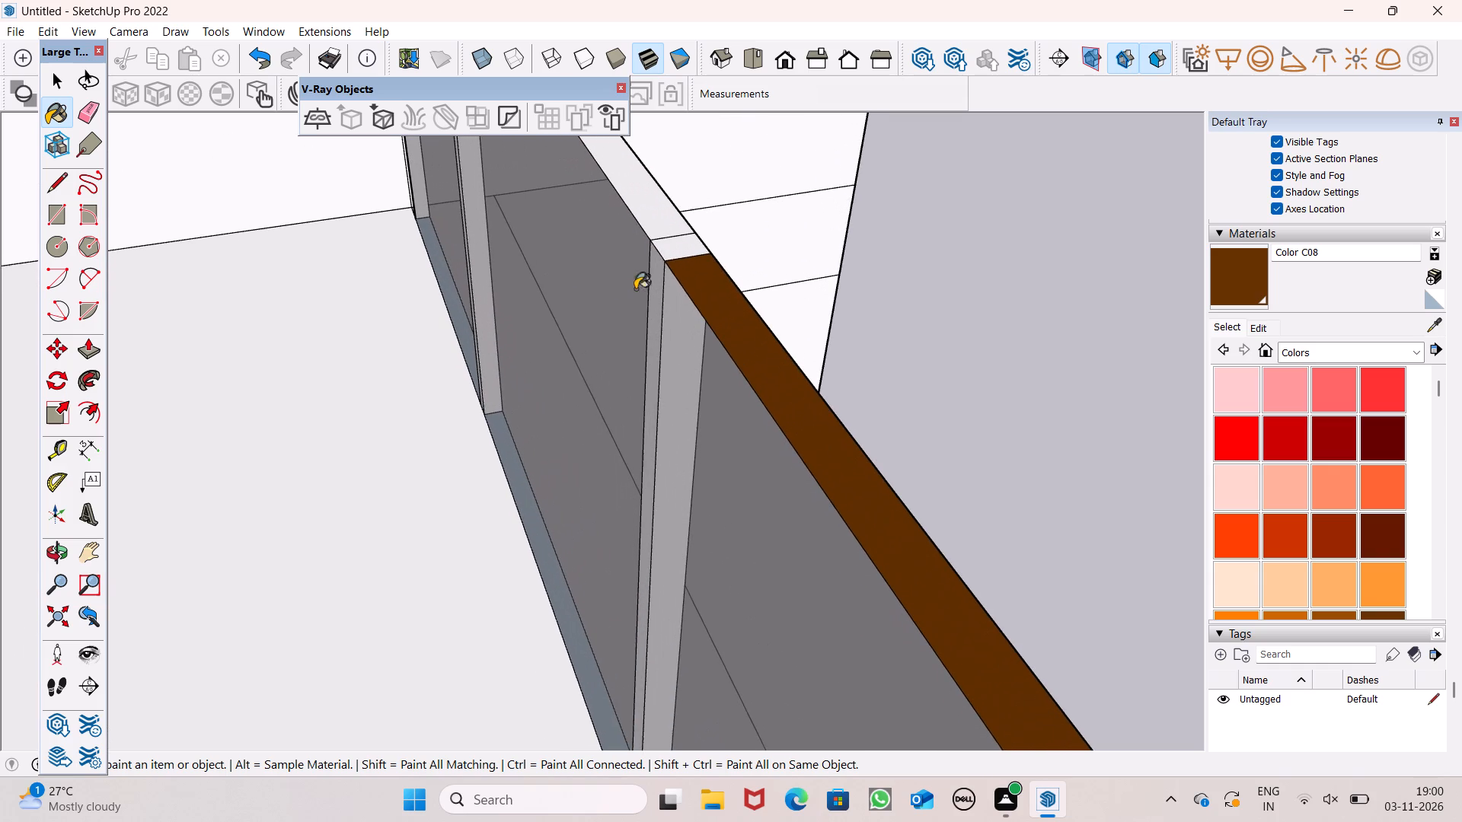
{"action": "left_click", "coordinate": [654, 266]}
{"action": "left_click", "coordinate": [678, 247]}
{"action": "left_click", "coordinate": [657, 215]}
Paint the long side's fourth intermediate post and the last top rail segment before the wall brown Color C08.
{"action": "scroll", "coordinate": [768, 365], "scroll_direction": "down", "scroll_amount": 7}
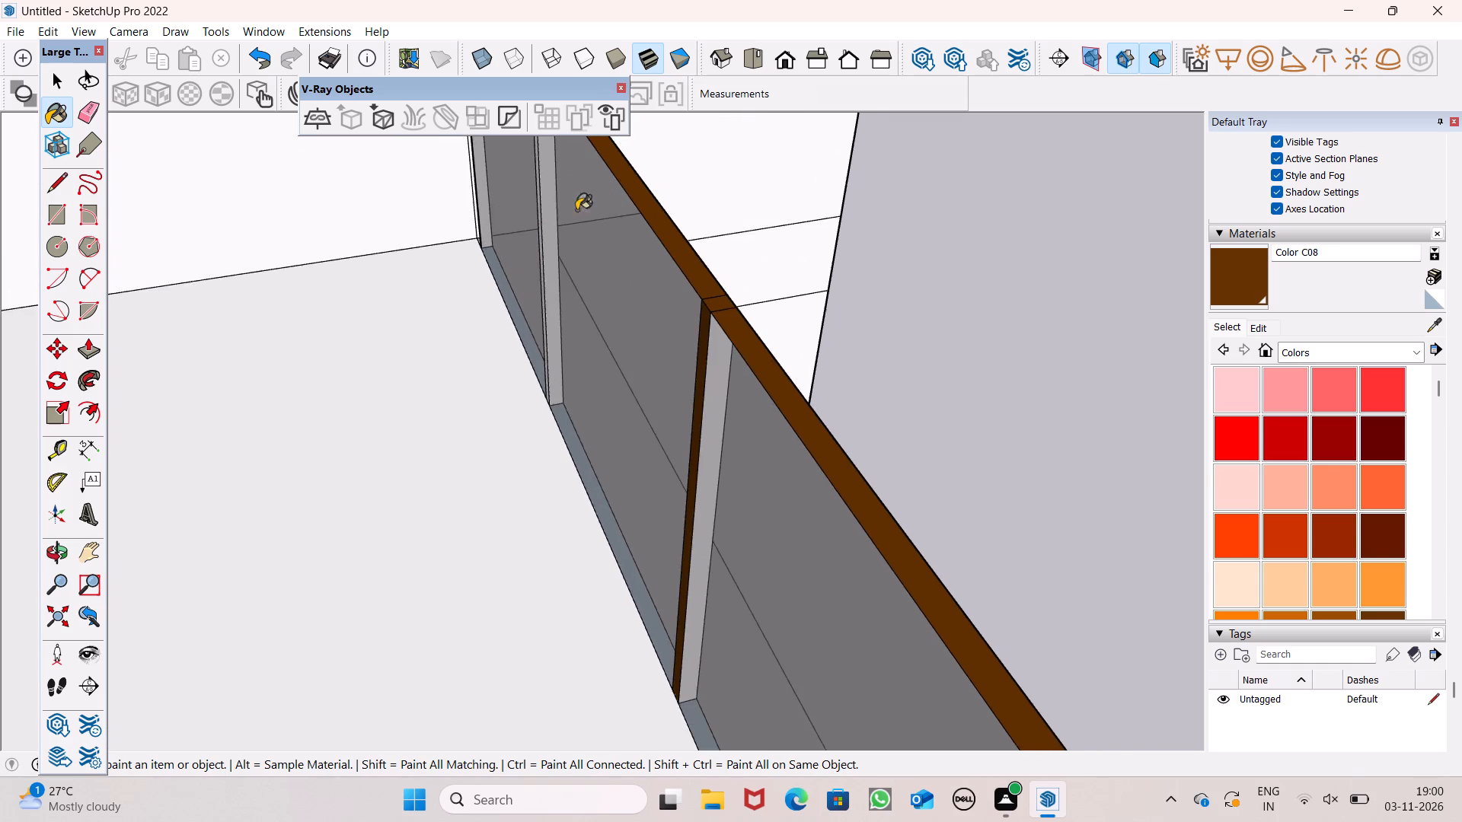
{"action": "scroll", "coordinate": [561, 186], "scroll_direction": "up", "scroll_amount": 3}
{"action": "scroll", "coordinate": [653, 370], "scroll_direction": "down", "scroll_amount": 13}
{"action": "scroll", "coordinate": [586, 172], "scroll_direction": "up", "scroll_amount": 7}
{"action": "scroll", "coordinate": [522, 196], "scroll_direction": "up", "scroll_amount": 5}
{"action": "left_click", "coordinate": [740, 459]}
{"action": "left_click_drag", "start_coordinate": [725, 435], "coordinate": [726, 448]}
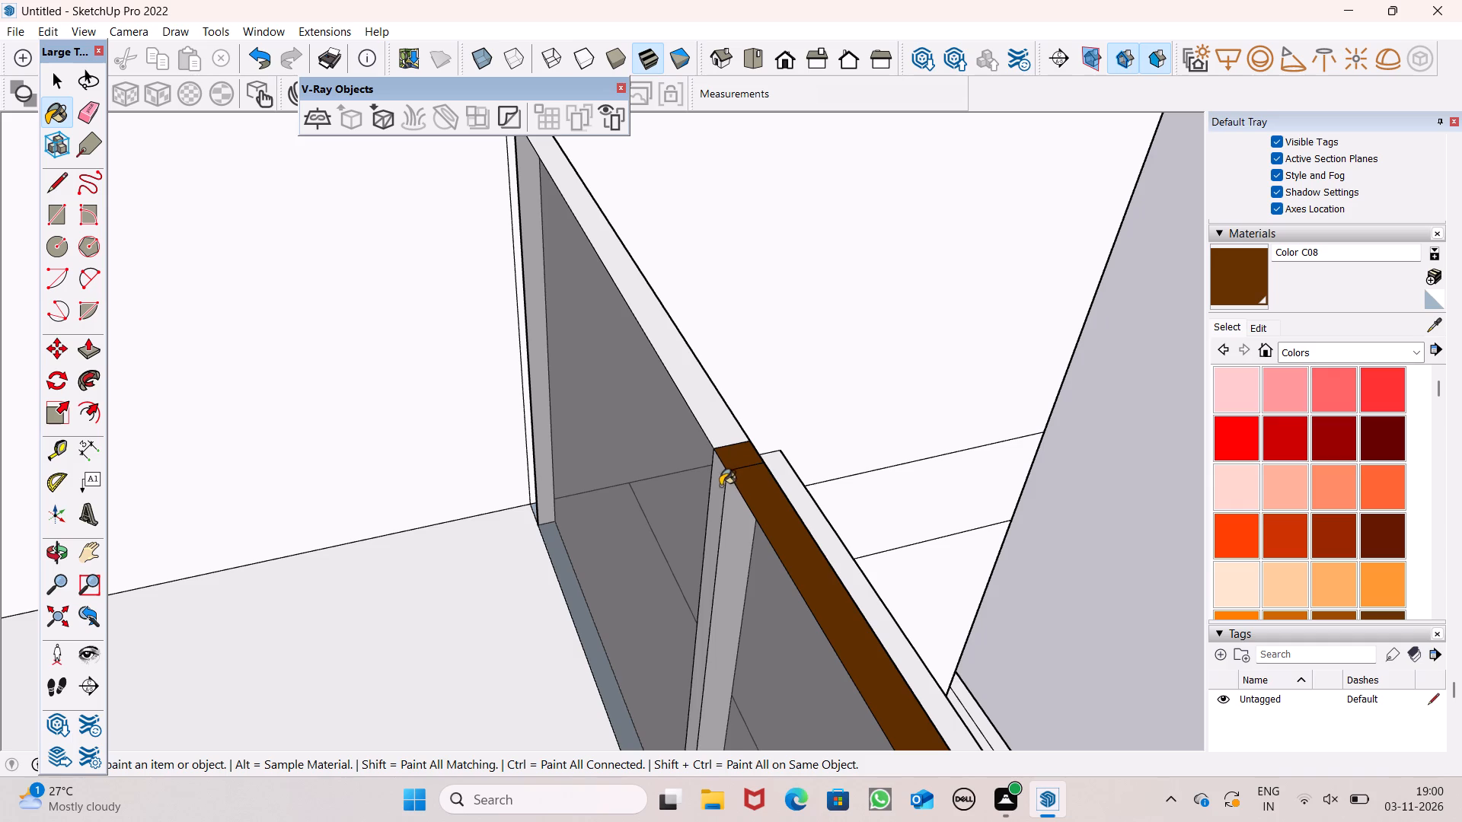
{"action": "left_click", "coordinate": [720, 483]}
{"action": "left_click", "coordinate": [718, 417]}
Paint the top and outer side of the long side's end post at the wall brown Color C08.
{"action": "scroll", "coordinate": [633, 389], "scroll_direction": "down", "scroll_amount": 7}
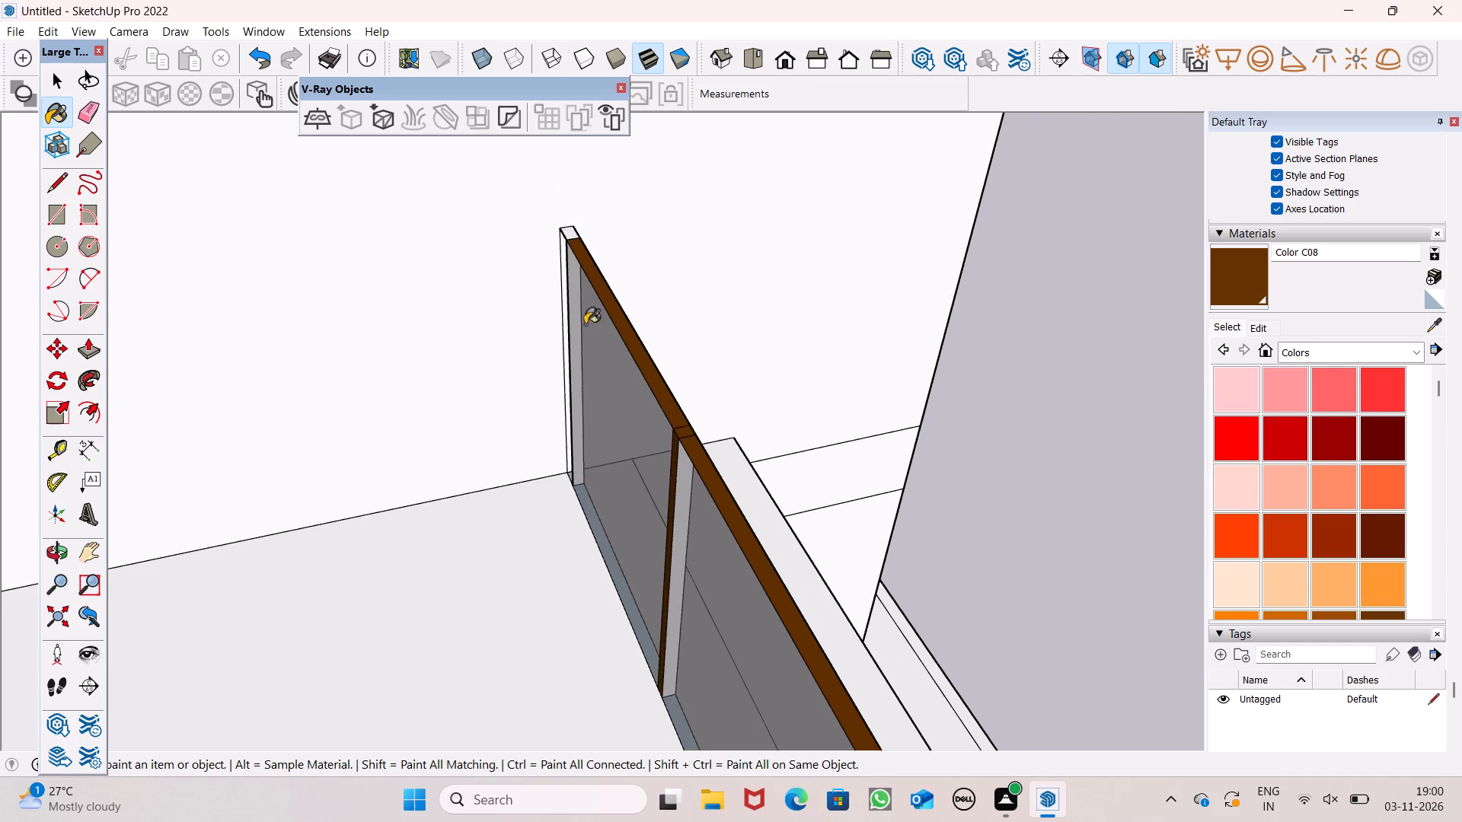
{"action": "scroll", "coordinate": [567, 300], "scroll_direction": "up", "scroll_amount": 7}
{"action": "scroll", "coordinate": [553, 182], "scroll_direction": "up", "scroll_amount": 6}
{"action": "left_click", "coordinate": [583, 170]}
{"action": "middle_click_drag", "start_coordinate": [587, 218], "coordinate": [689, 185]}
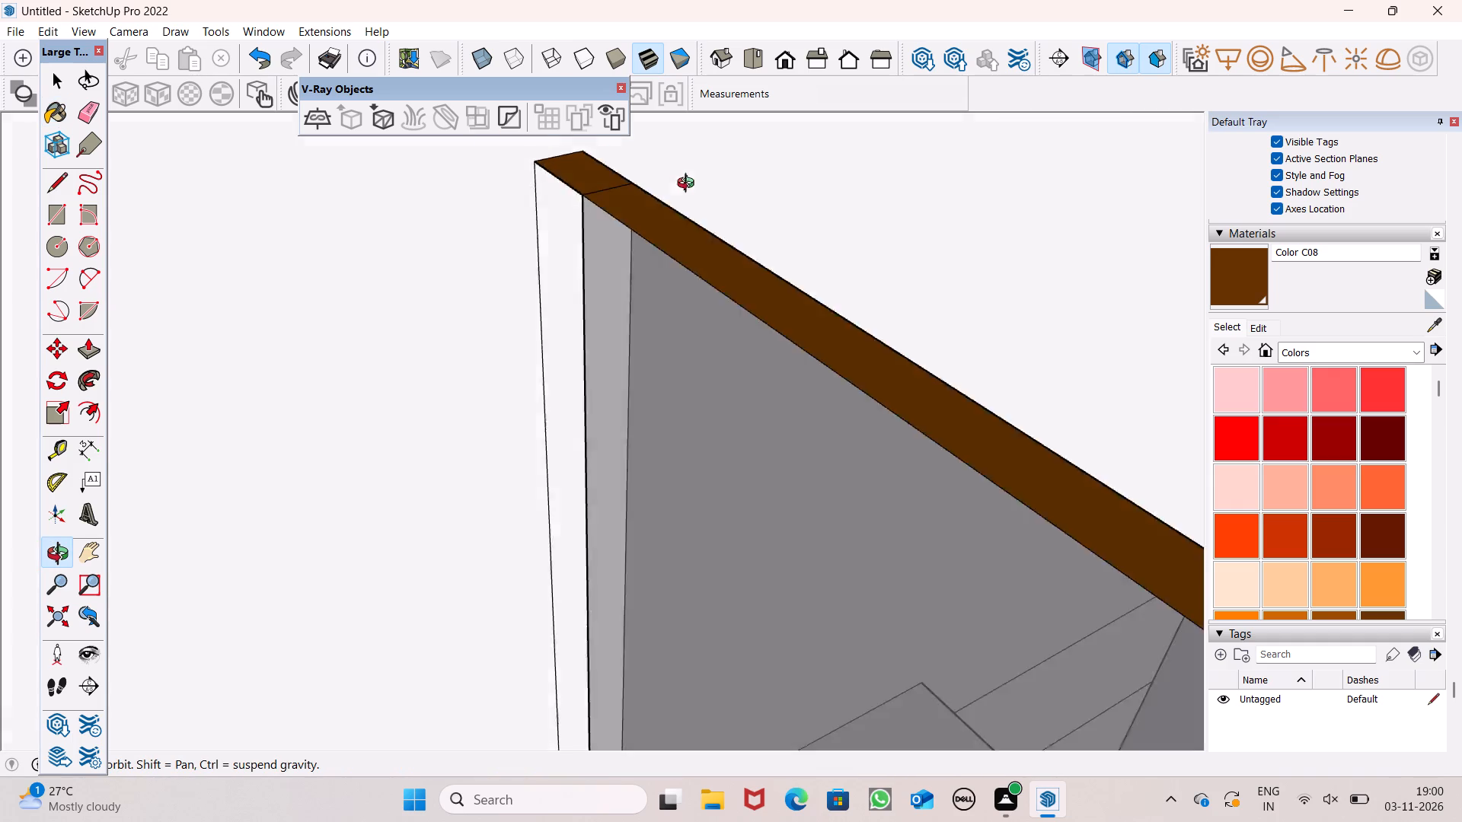
{"action": "middle_click_drag", "start_coordinate": [689, 185], "coordinate": [7, 217]}
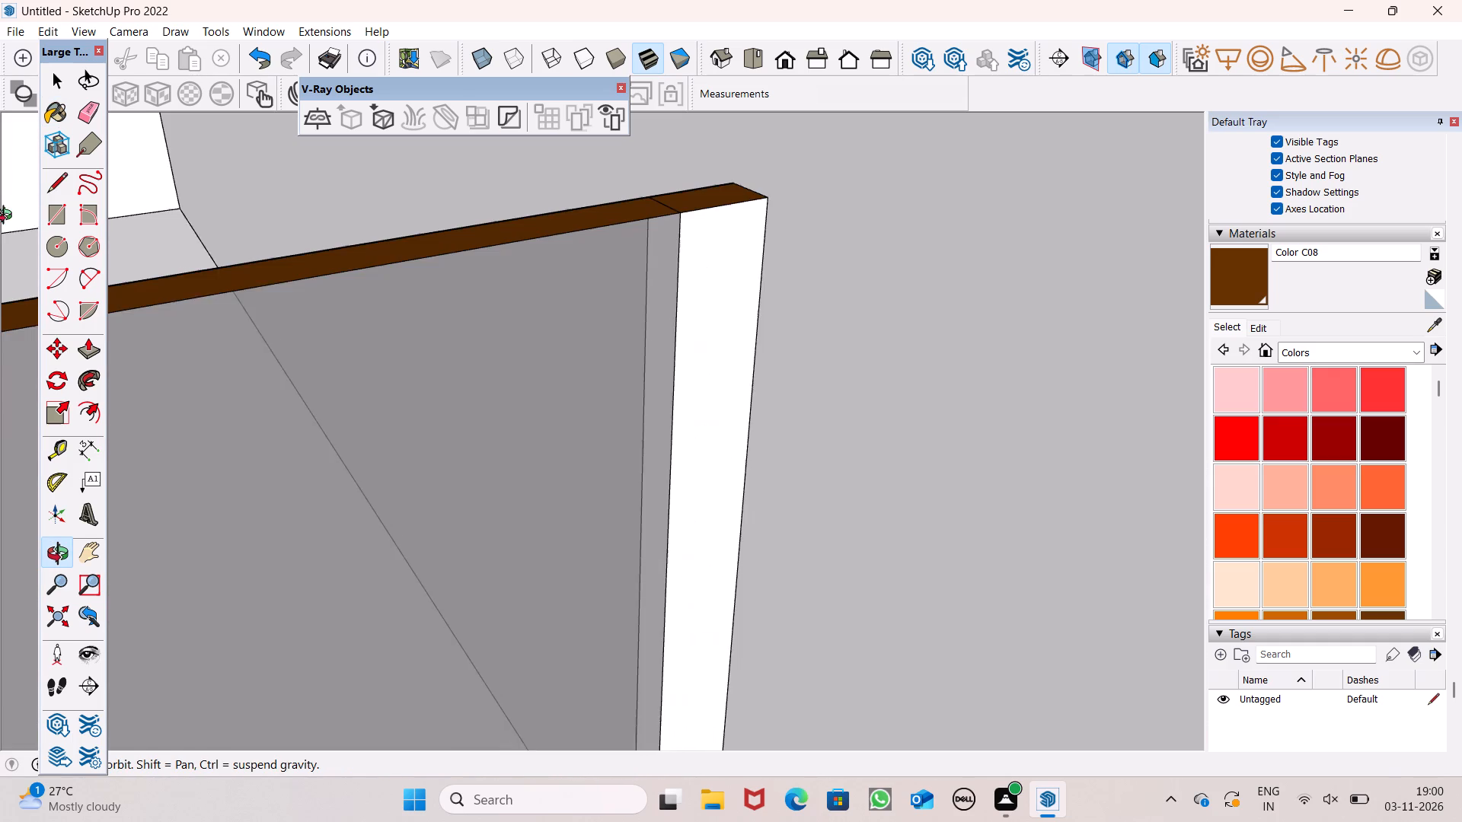
{"action": "middle_click_drag", "start_coordinate": [7, 217], "coordinate": [0, 217]}
{"action": "left_click", "coordinate": [702, 281]}
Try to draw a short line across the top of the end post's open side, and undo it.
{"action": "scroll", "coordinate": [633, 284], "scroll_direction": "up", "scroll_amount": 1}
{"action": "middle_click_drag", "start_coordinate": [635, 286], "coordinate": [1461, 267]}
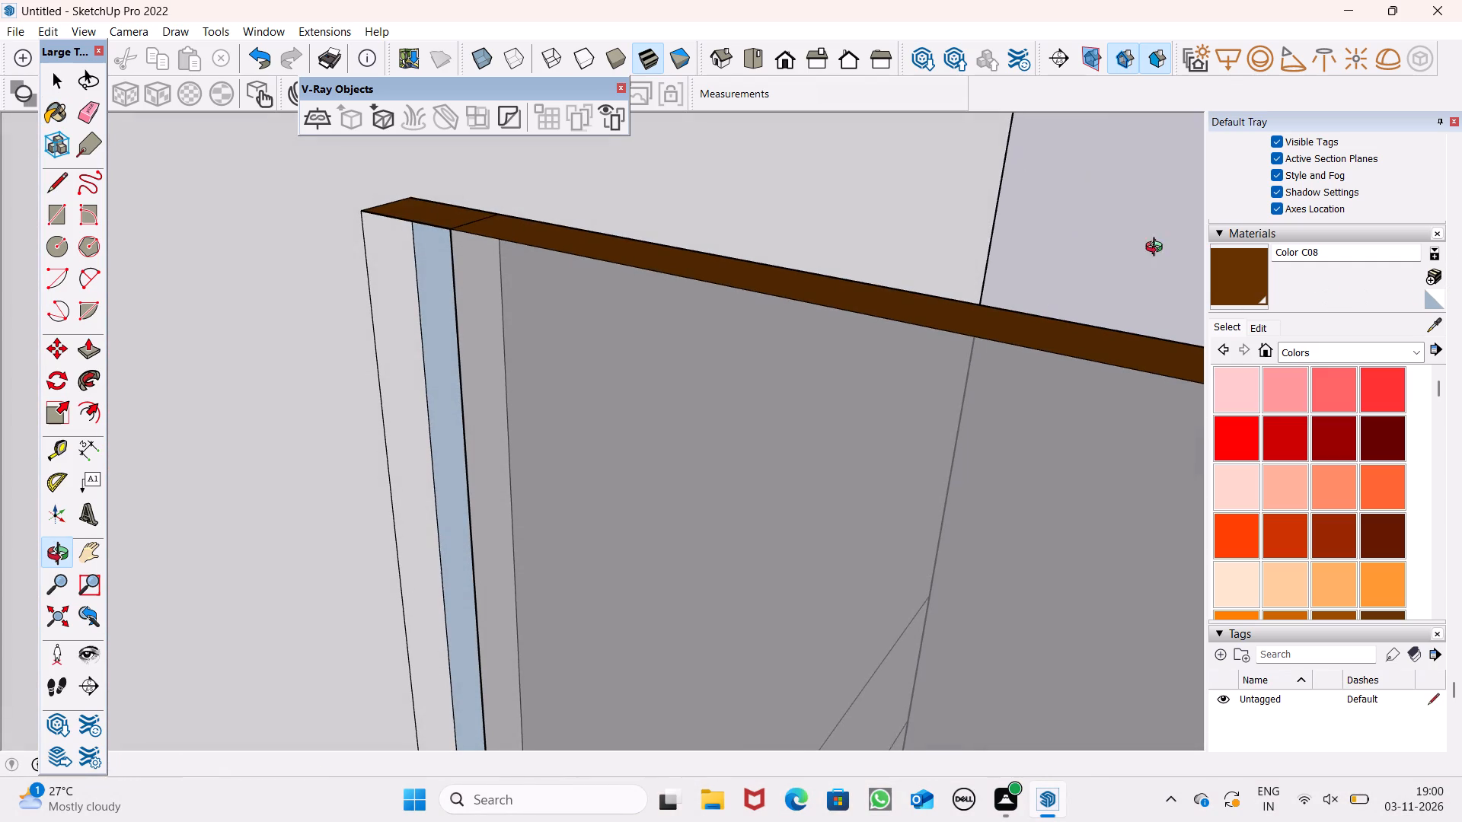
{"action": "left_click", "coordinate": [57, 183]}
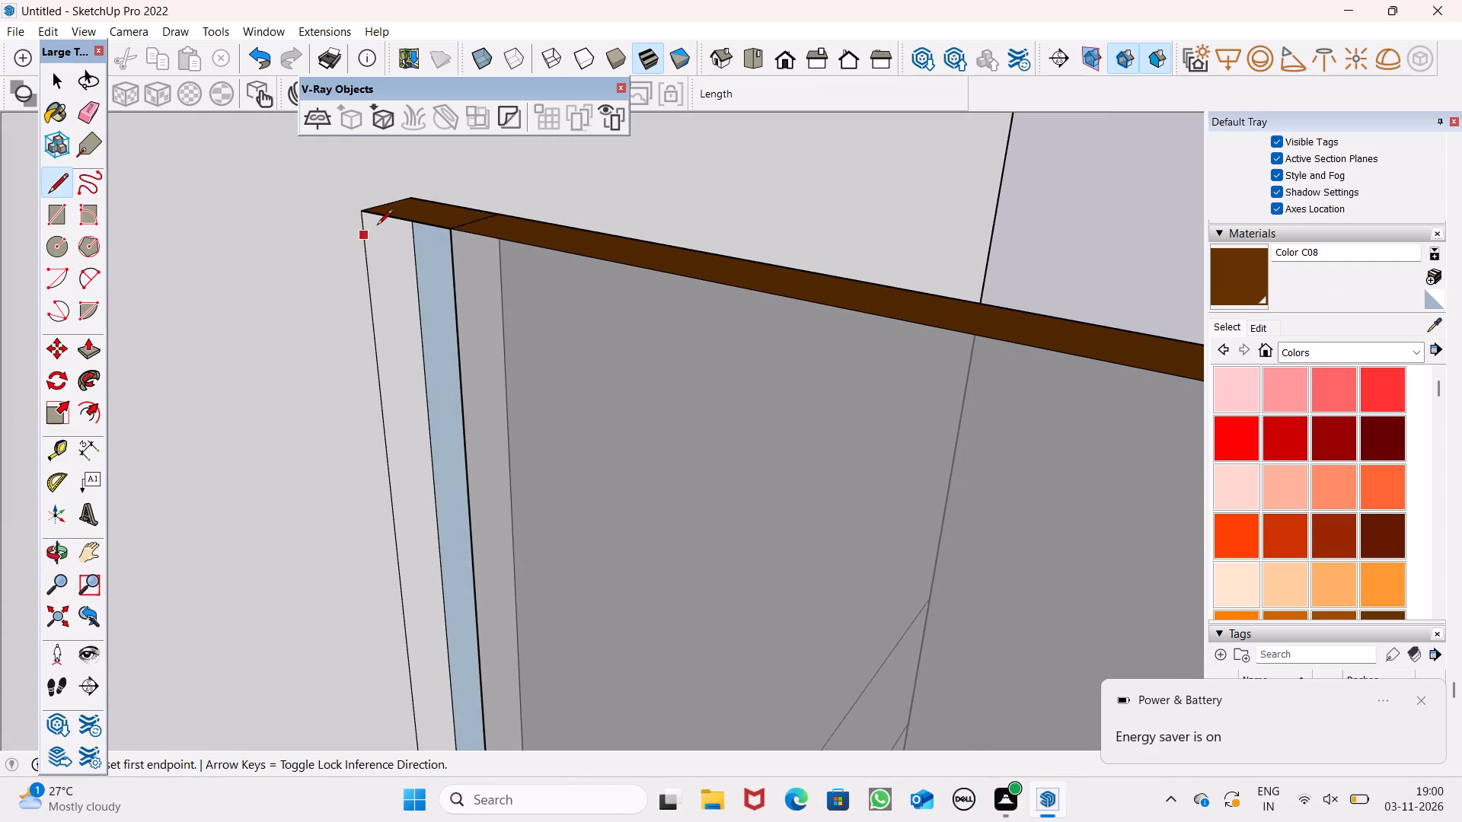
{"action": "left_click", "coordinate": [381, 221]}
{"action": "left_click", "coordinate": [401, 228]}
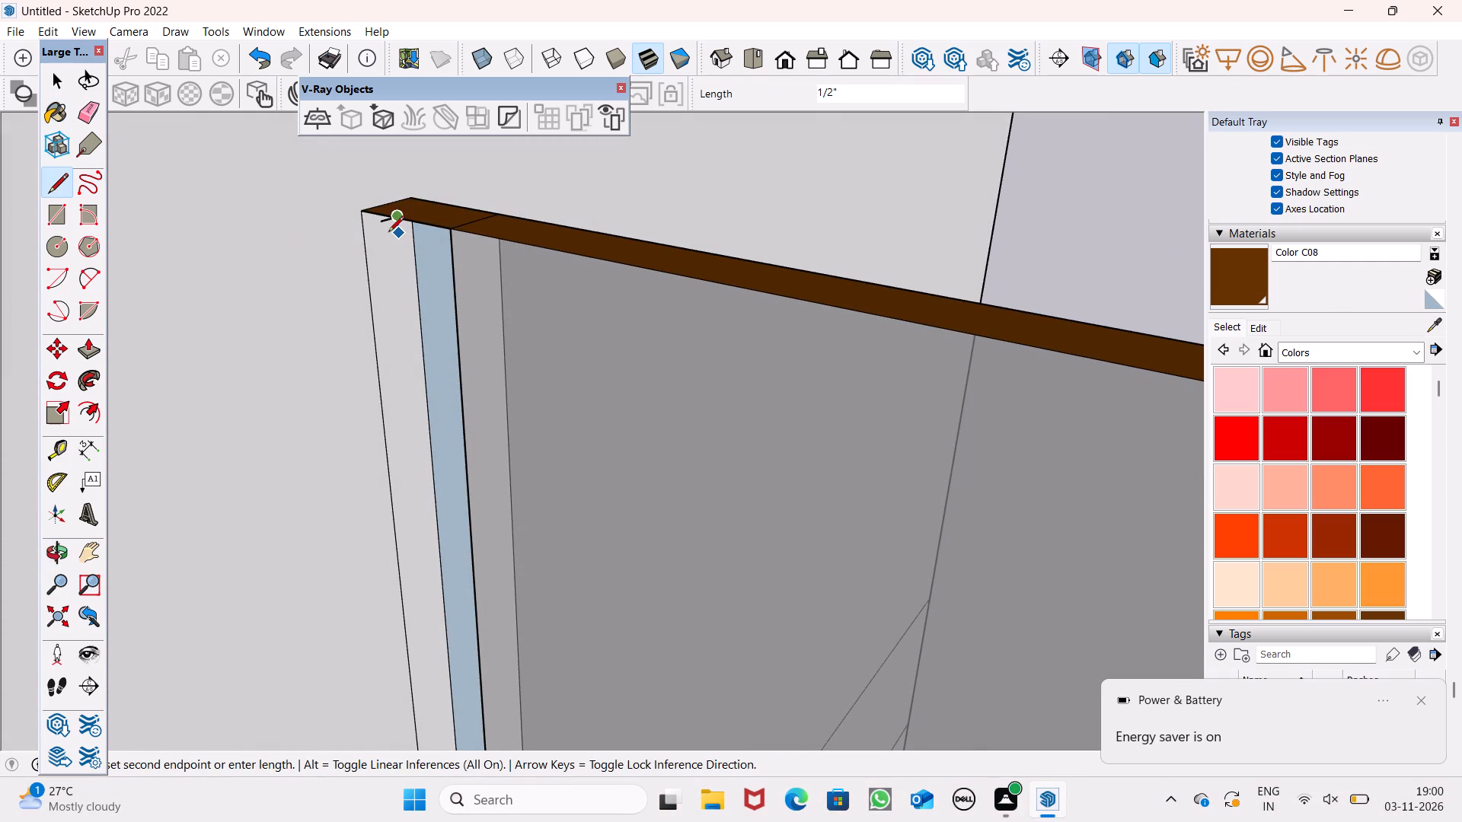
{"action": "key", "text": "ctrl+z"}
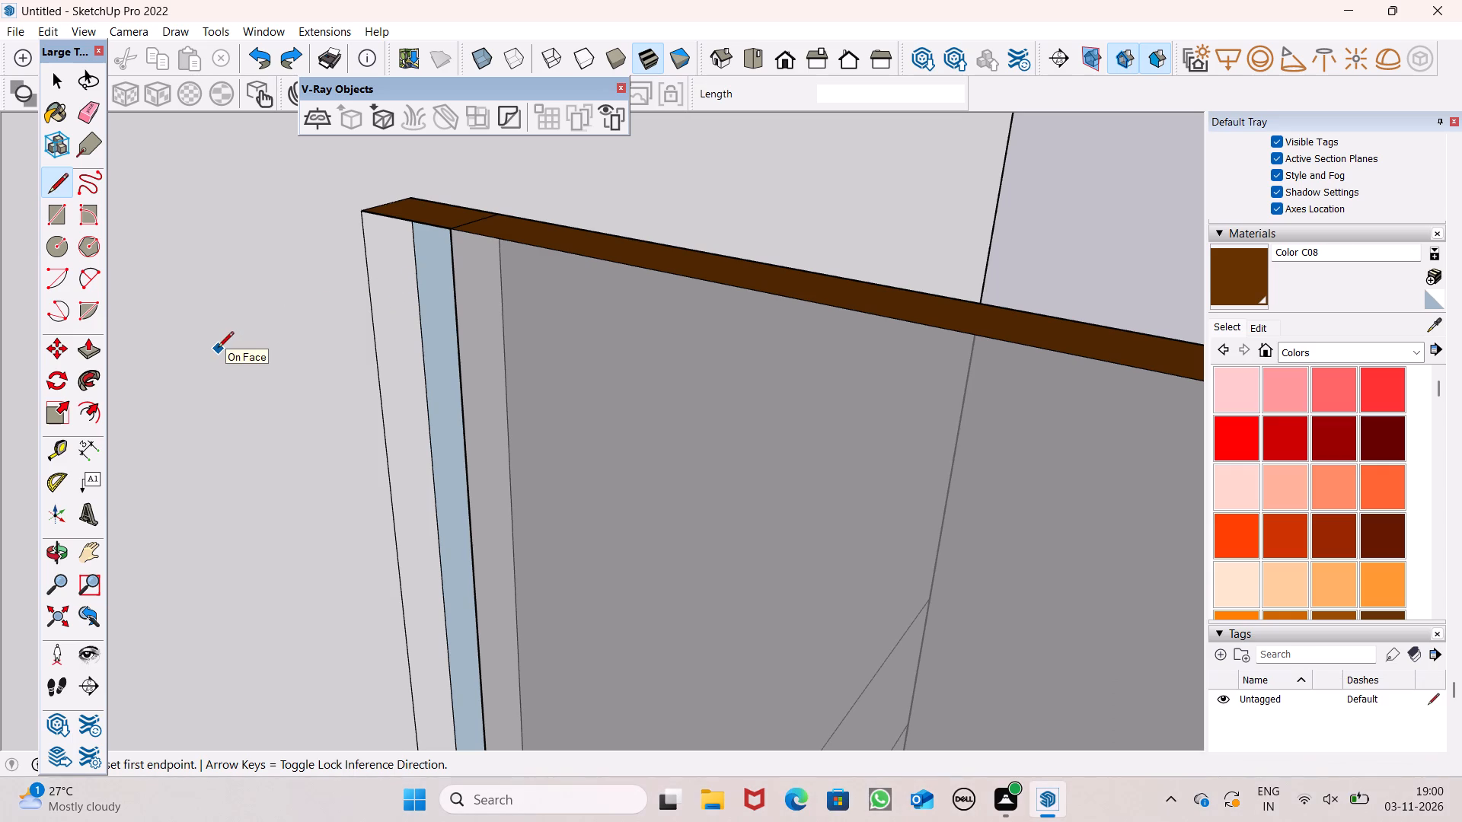
Draw a 7/8" line along the vertical edge of the end post's open side to close its missing face.
{"action": "middle_click_drag", "start_coordinate": [277, 352], "coordinate": [433, 348]}
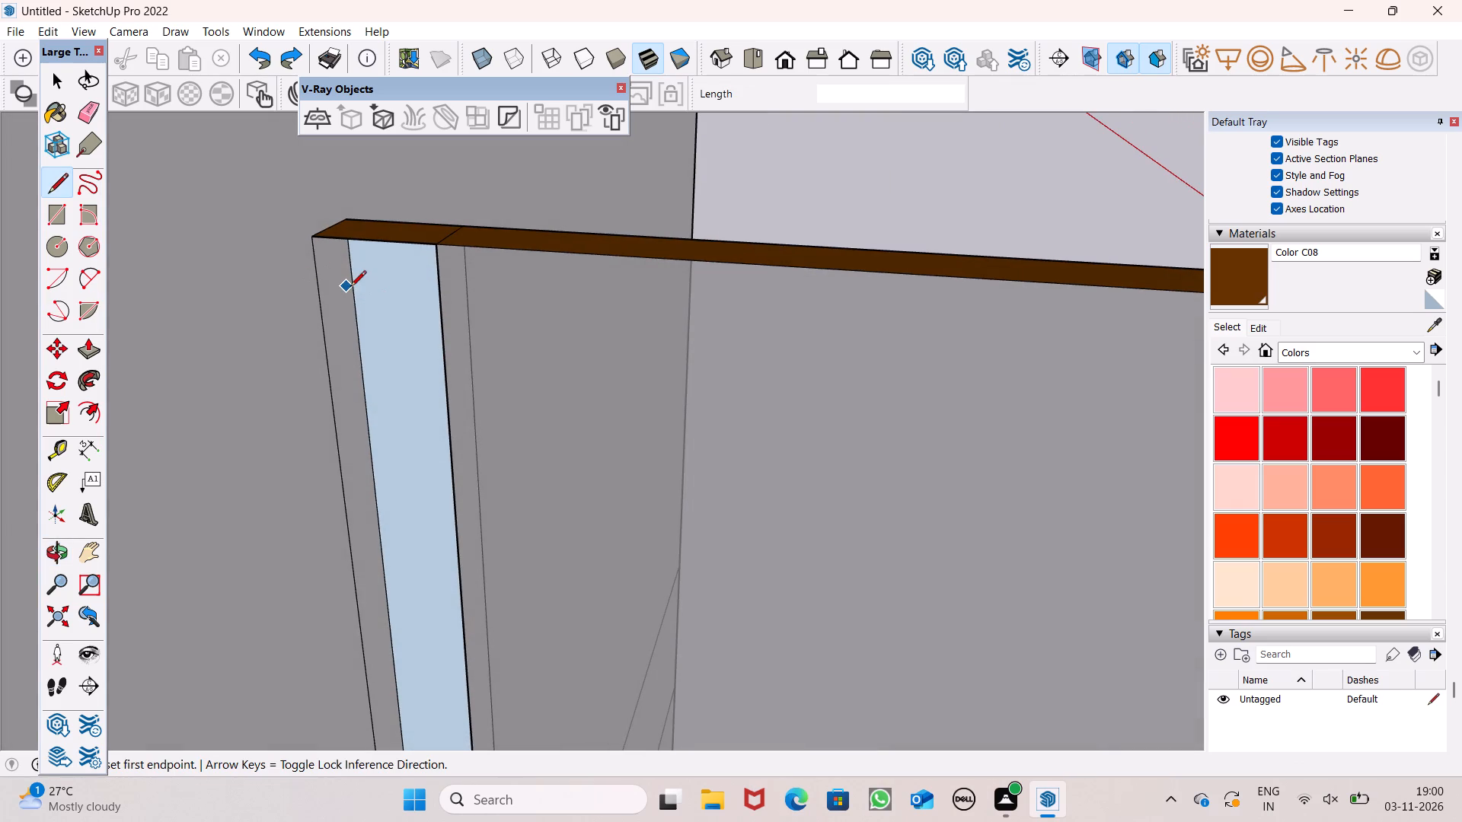
{"action": "left_click", "coordinate": [321, 298]}
{"action": "left_click", "coordinate": [321, 328]}
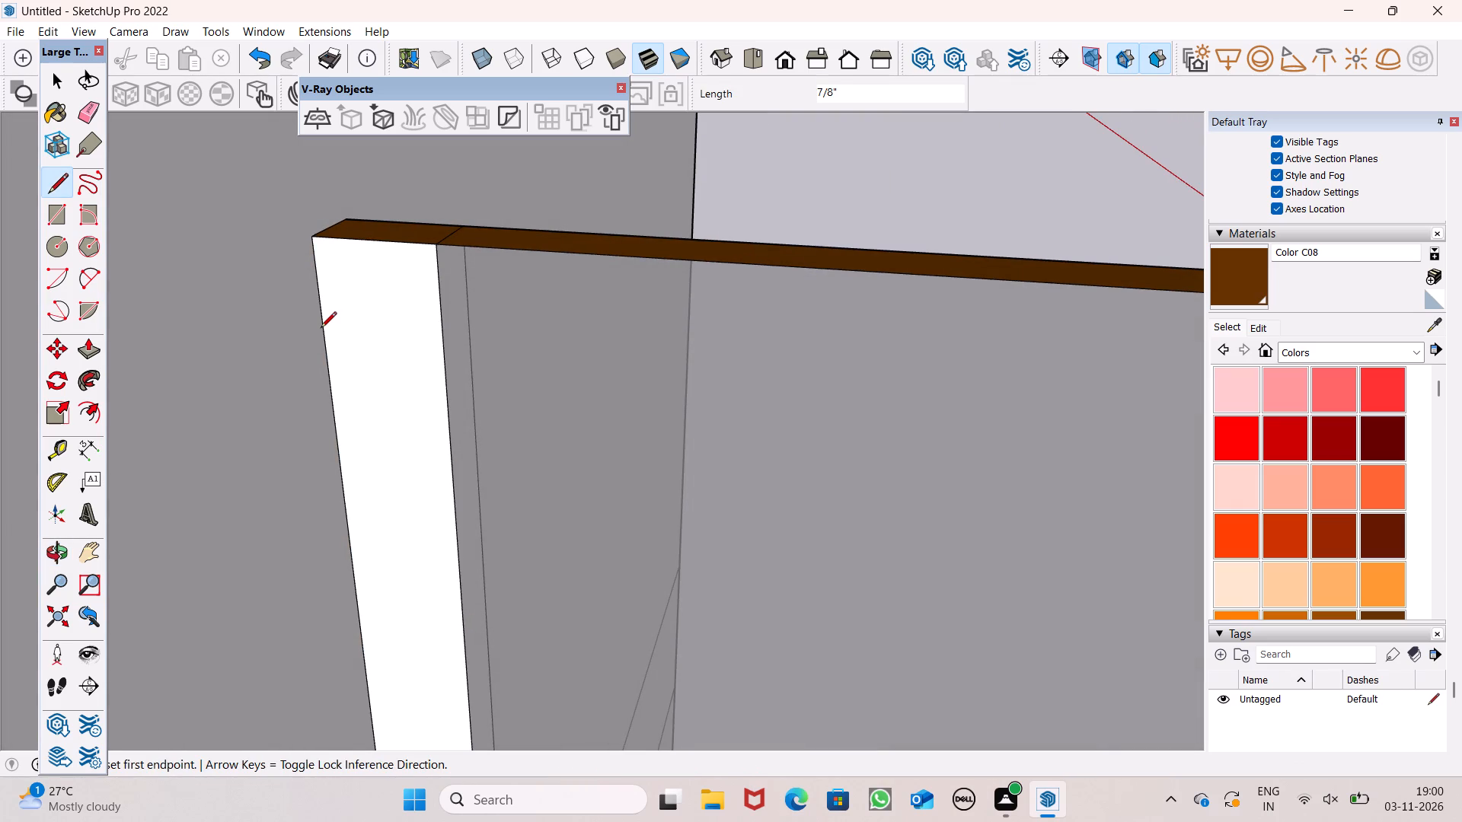
Paint the newly closed face of the long side's end post at the wall brown Color C08.
{"action": "key", "text": "space"}
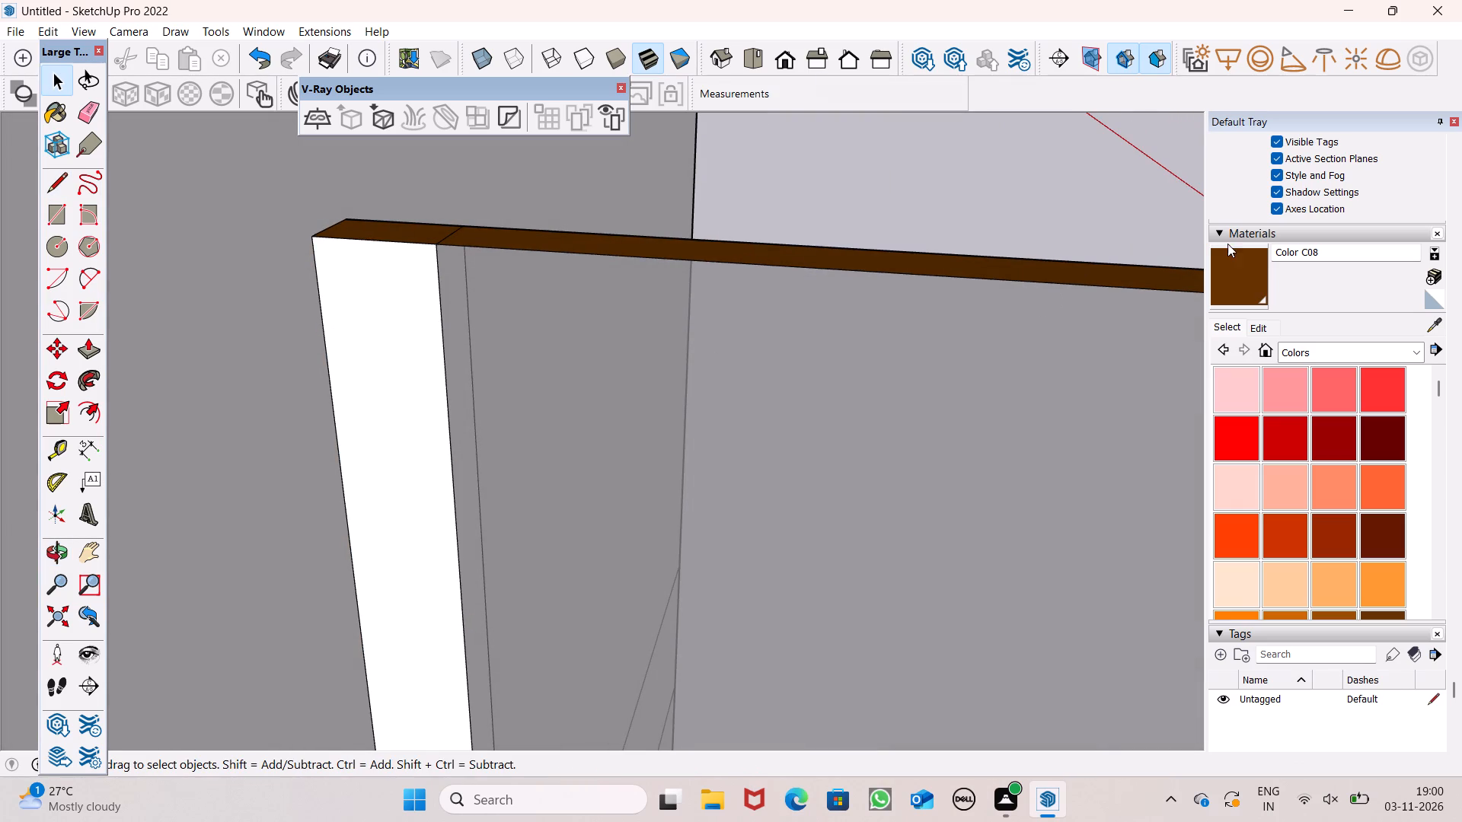
{"action": "left_click", "coordinate": [1226, 266]}
{"action": "left_click", "coordinate": [384, 417]}
{"action": "middle_click_drag", "start_coordinate": [640, 447], "coordinate": [293, 507]}
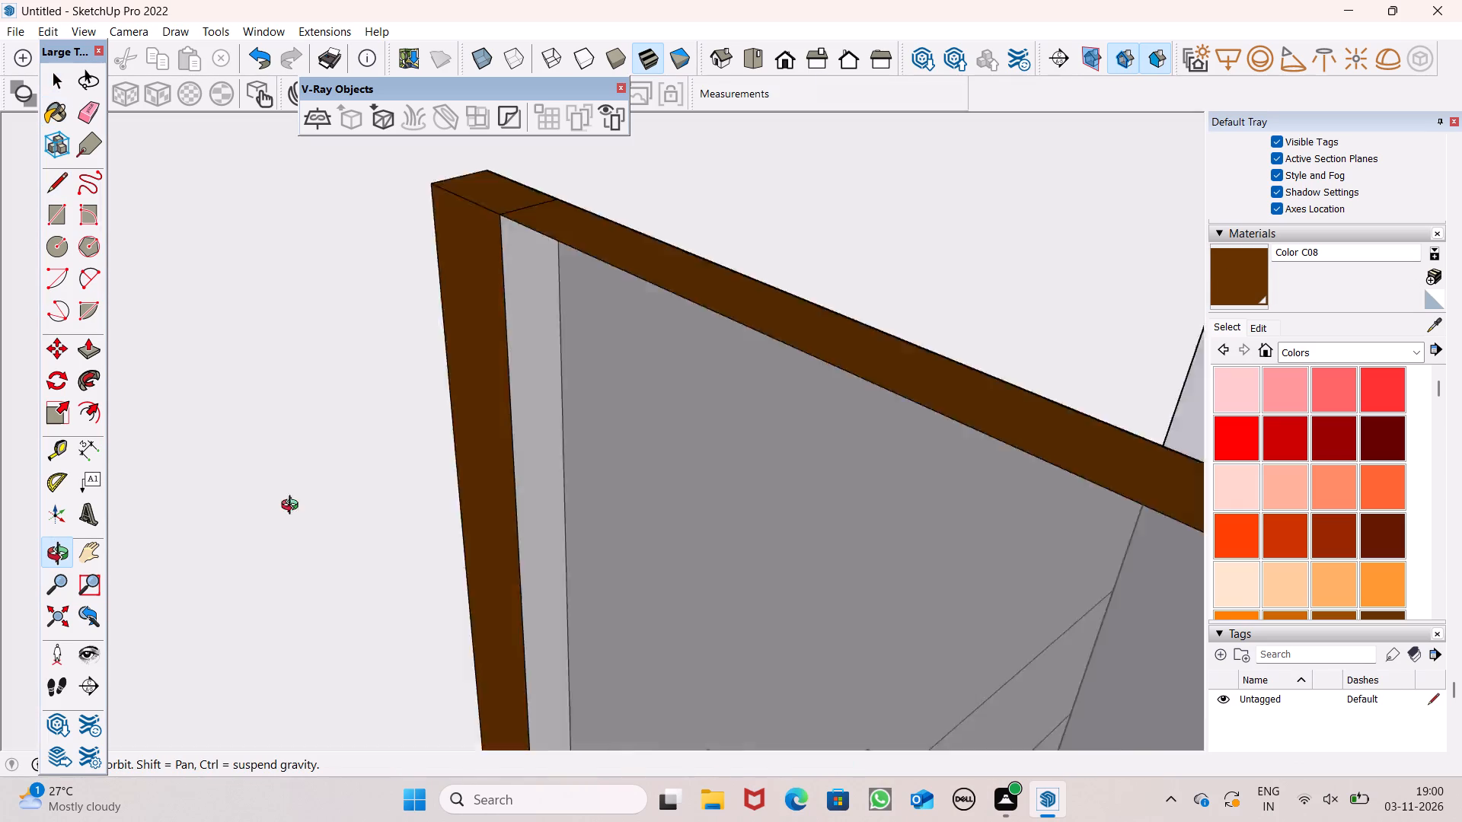
{"action": "middle_click_drag", "start_coordinate": [293, 507], "coordinate": [0, 455]}
{"action": "scroll", "coordinate": [507, 438], "scroll_direction": "down", "scroll_amount": 4}
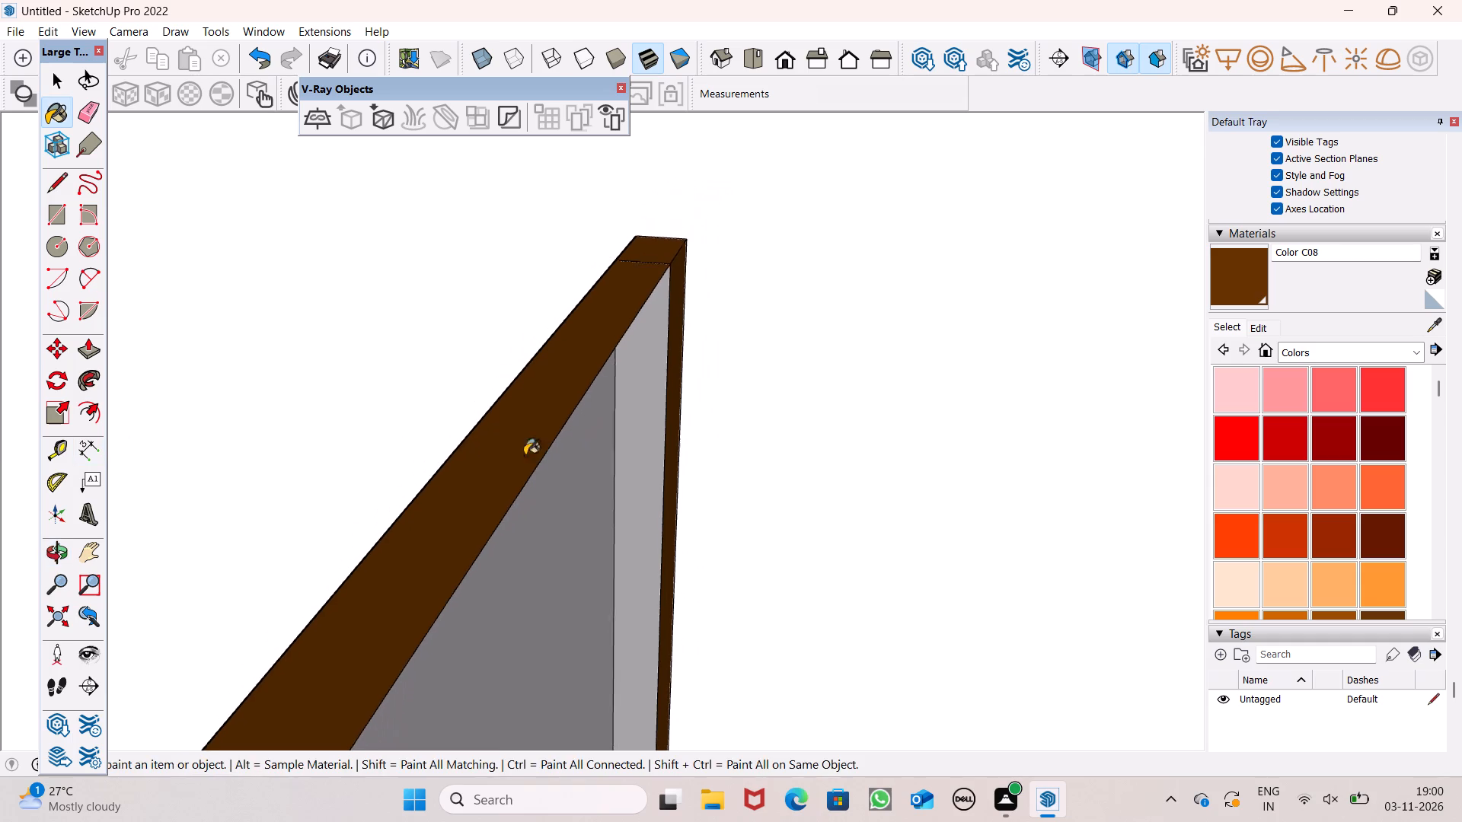
{"action": "scroll", "coordinate": [525, 455], "scroll_direction": "down", "scroll_amount": 1}
{"action": "middle_click_drag", "start_coordinate": [841, 498], "coordinate": [735, 507]}
{"action": "key", "text": "space"}
Paint the outer faces of the long side's first and second intermediate posts, counted from the corner, brown Color C08.
{"action": "scroll", "coordinate": [617, 406], "scroll_direction": "down", "scroll_amount": 6}
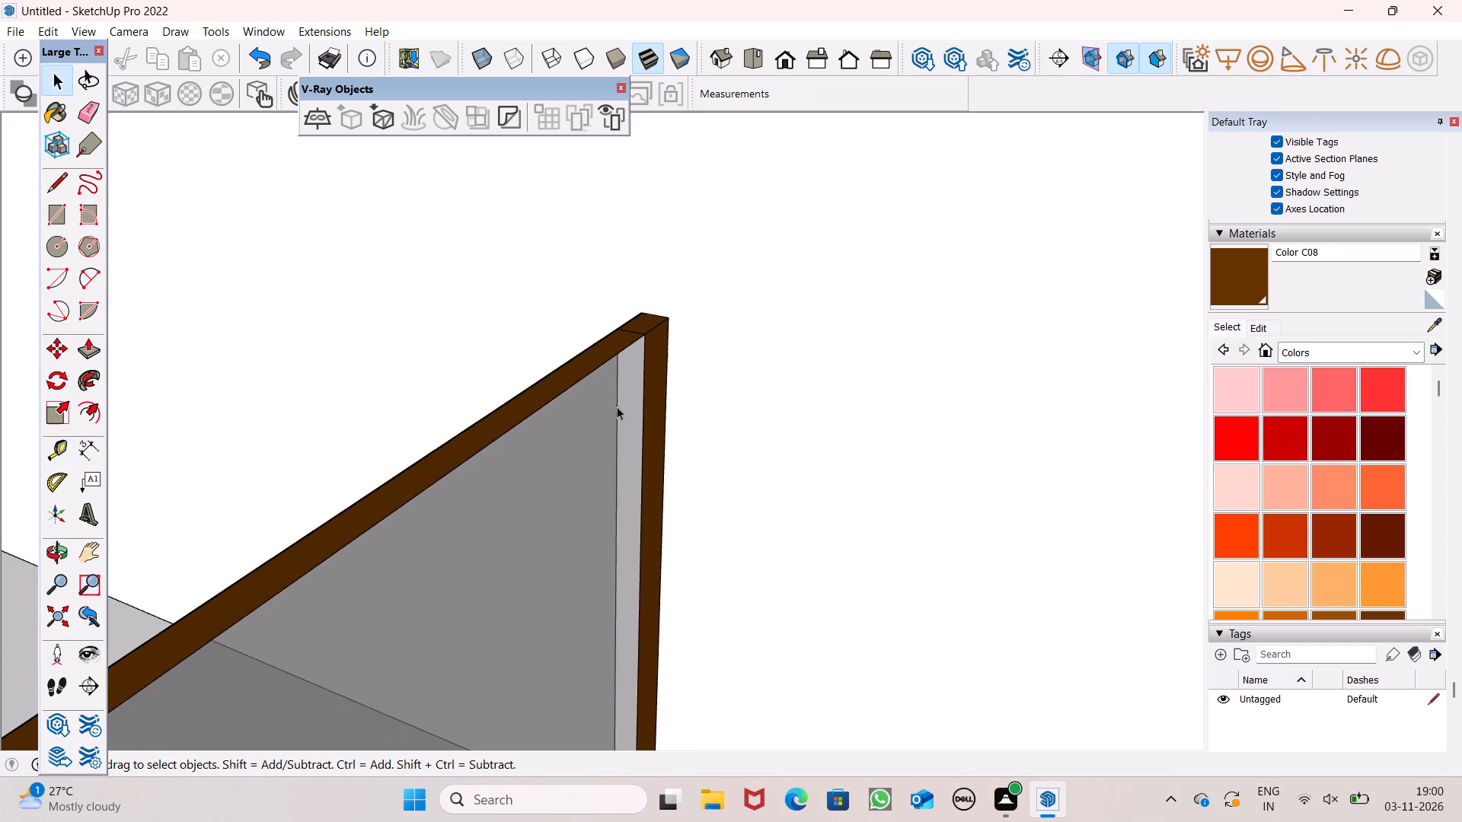
{"action": "scroll", "coordinate": [617, 406], "scroll_direction": "down", "scroll_amount": 5}
{"action": "middle_click_drag", "start_coordinate": [652, 417], "coordinate": [580, 465]}
{"action": "scroll", "coordinate": [630, 380], "scroll_direction": "down", "scroll_amount": 9}
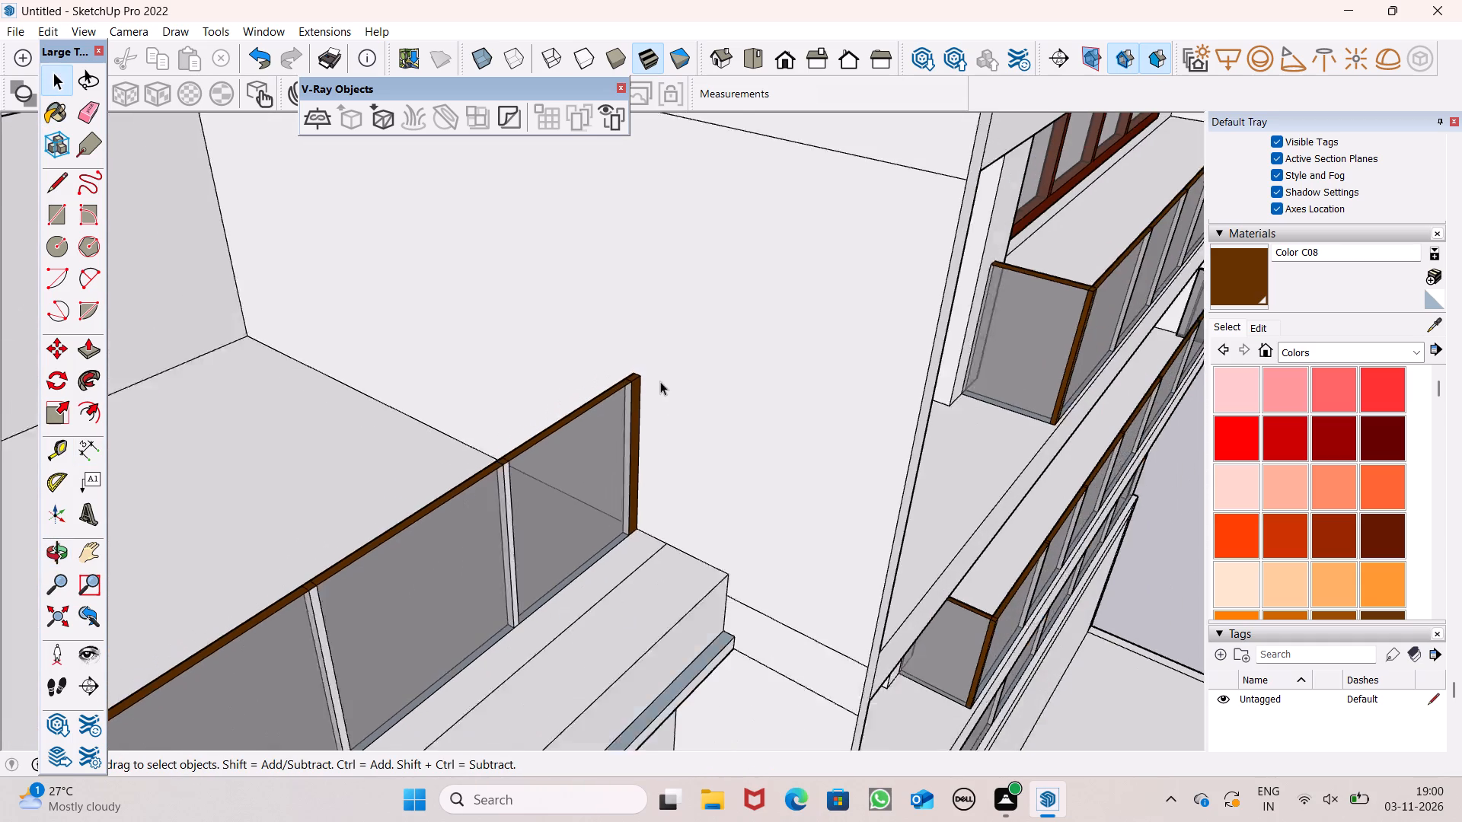
{"action": "scroll", "coordinate": [660, 381], "scroll_direction": "down", "scroll_amount": 2}
{"action": "middle_click_drag", "start_coordinate": [650, 517], "coordinate": [819, 400]}
{"action": "left_click", "coordinate": [1244, 269]}
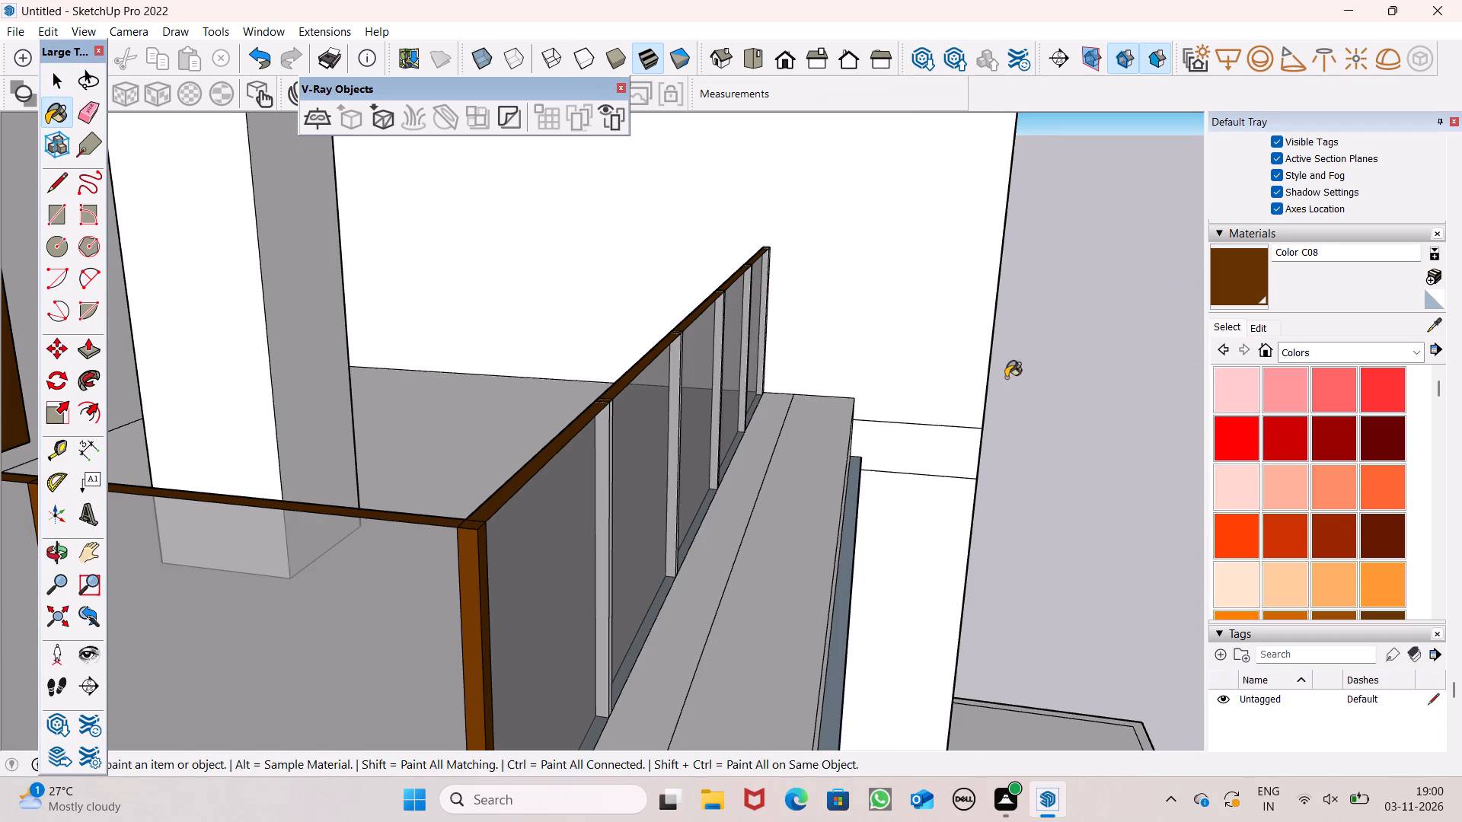
{"action": "scroll", "coordinate": [457, 543], "scroll_direction": "up", "scroll_amount": 7}
{"action": "middle_click_drag", "start_coordinate": [642, 538], "coordinate": [391, 574]}
{"action": "scroll", "coordinate": [473, 438], "scroll_direction": "up", "scroll_amount": 6}
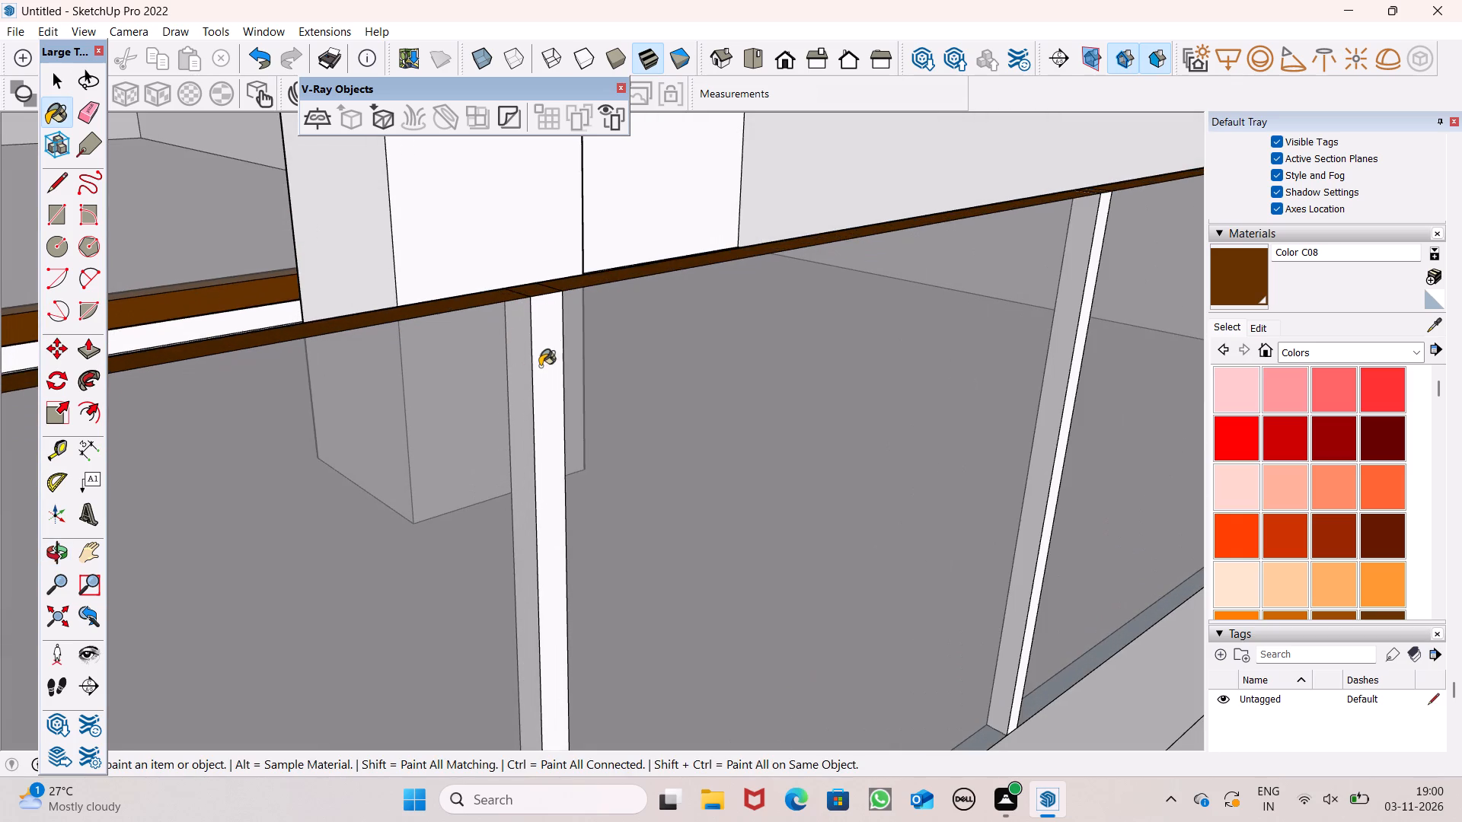
{"action": "left_click", "coordinate": [552, 355]}
{"action": "scroll", "coordinate": [506, 352], "scroll_direction": "down", "scroll_amount": 6}
{"action": "middle_click_drag", "start_coordinate": [570, 406], "coordinate": [583, 502]}
{"action": "scroll", "coordinate": [869, 346], "scroll_direction": "up", "scroll_amount": 6}
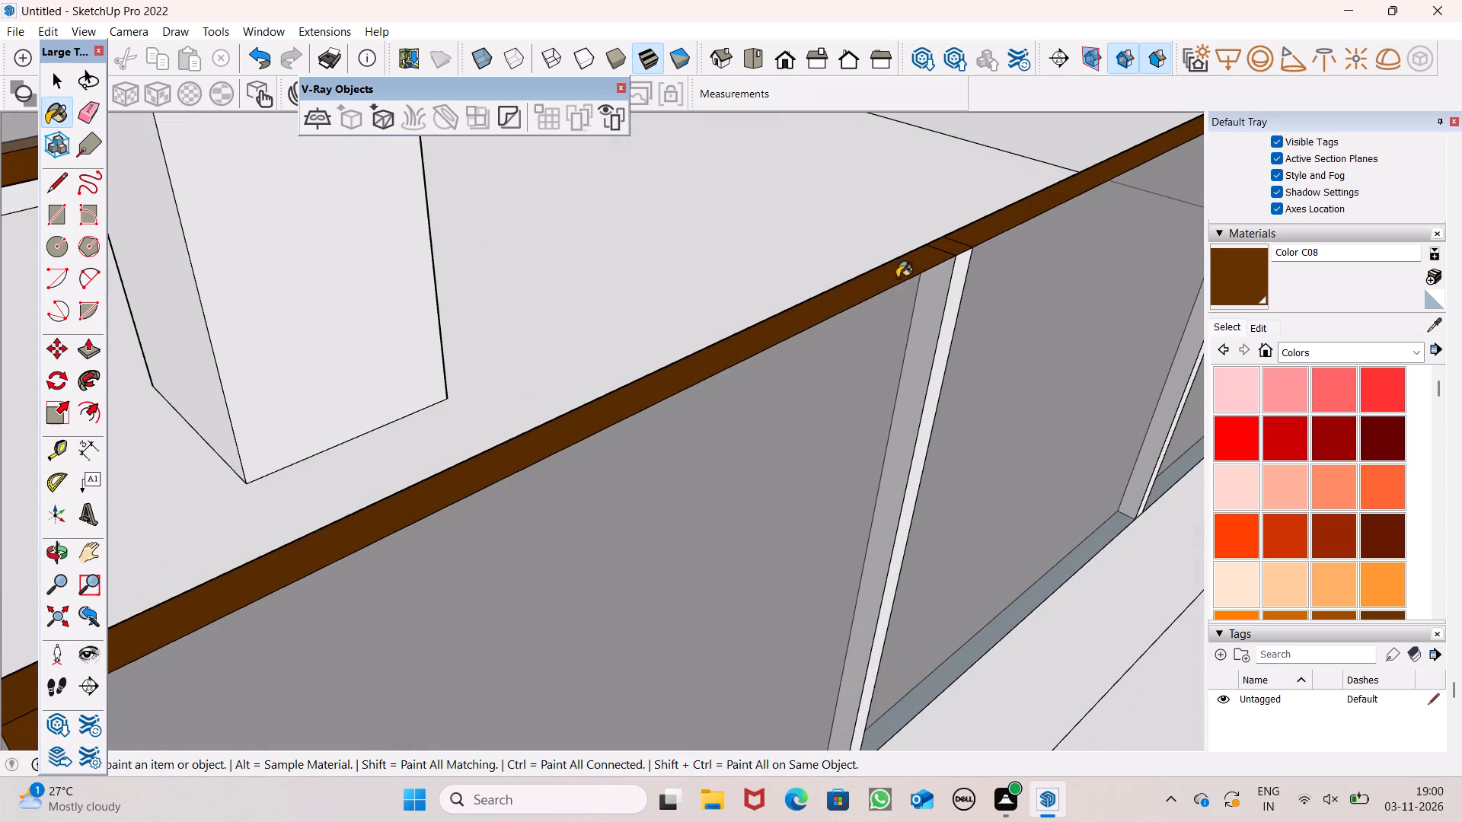
{"action": "left_click", "coordinate": [966, 282]}
{"action": "scroll", "coordinate": [953, 276], "scroll_direction": "up", "scroll_amount": 5}
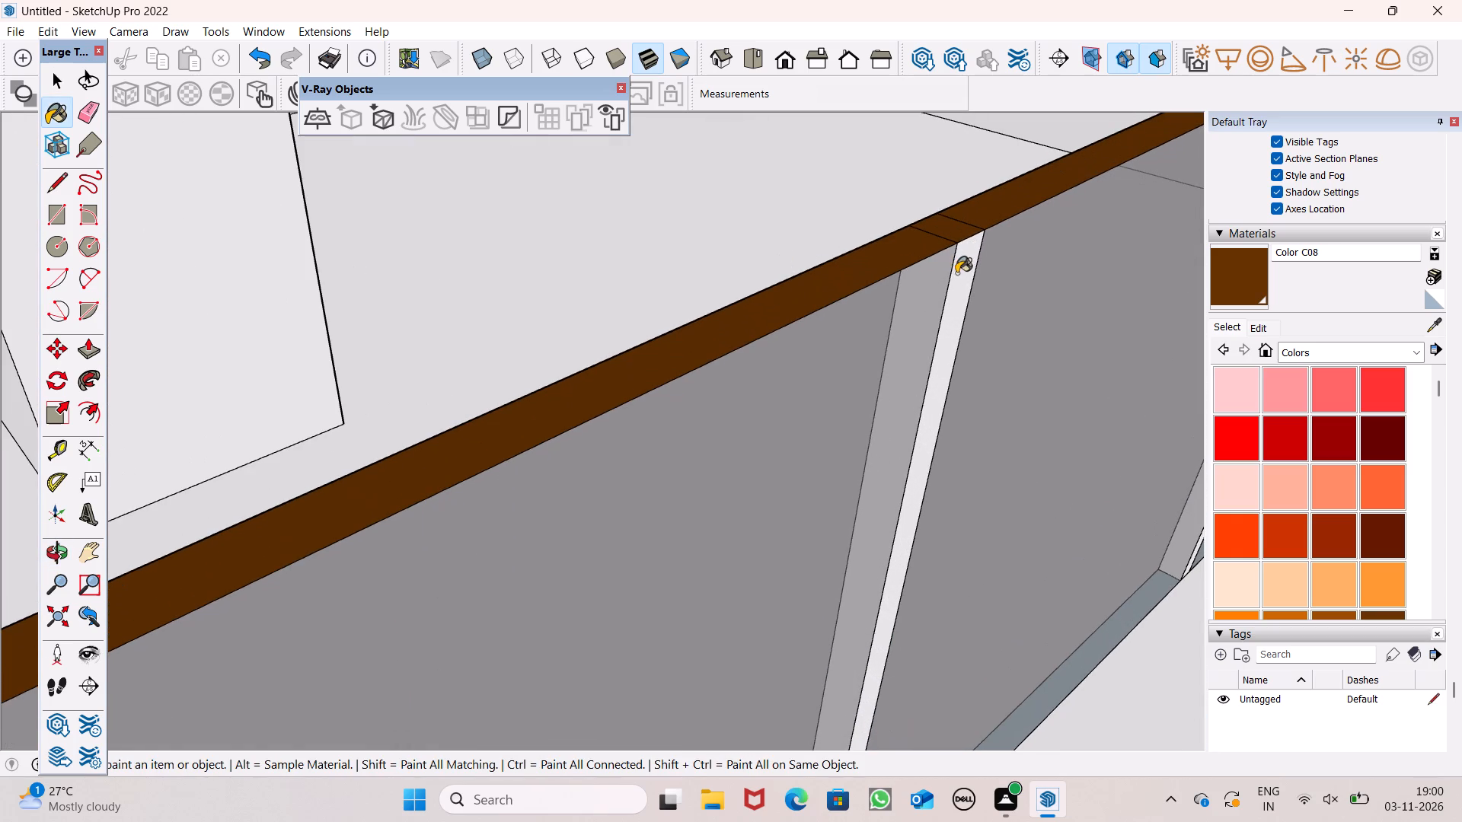
{"action": "left_click", "coordinate": [956, 273]}
Paint the outer faces of the long side's third and fourth intermediate posts brown Color C08.
{"action": "scroll", "coordinate": [481, 320], "scroll_direction": "down", "scroll_amount": 7}
{"action": "scroll", "coordinate": [280, 378], "scroll_direction": "down", "scroll_amount": 2}
{"action": "scroll", "coordinate": [710, 226], "scroll_direction": "up", "scroll_amount": 6}
{"action": "scroll", "coordinate": [630, 331], "scroll_direction": "up", "scroll_amount": 3}
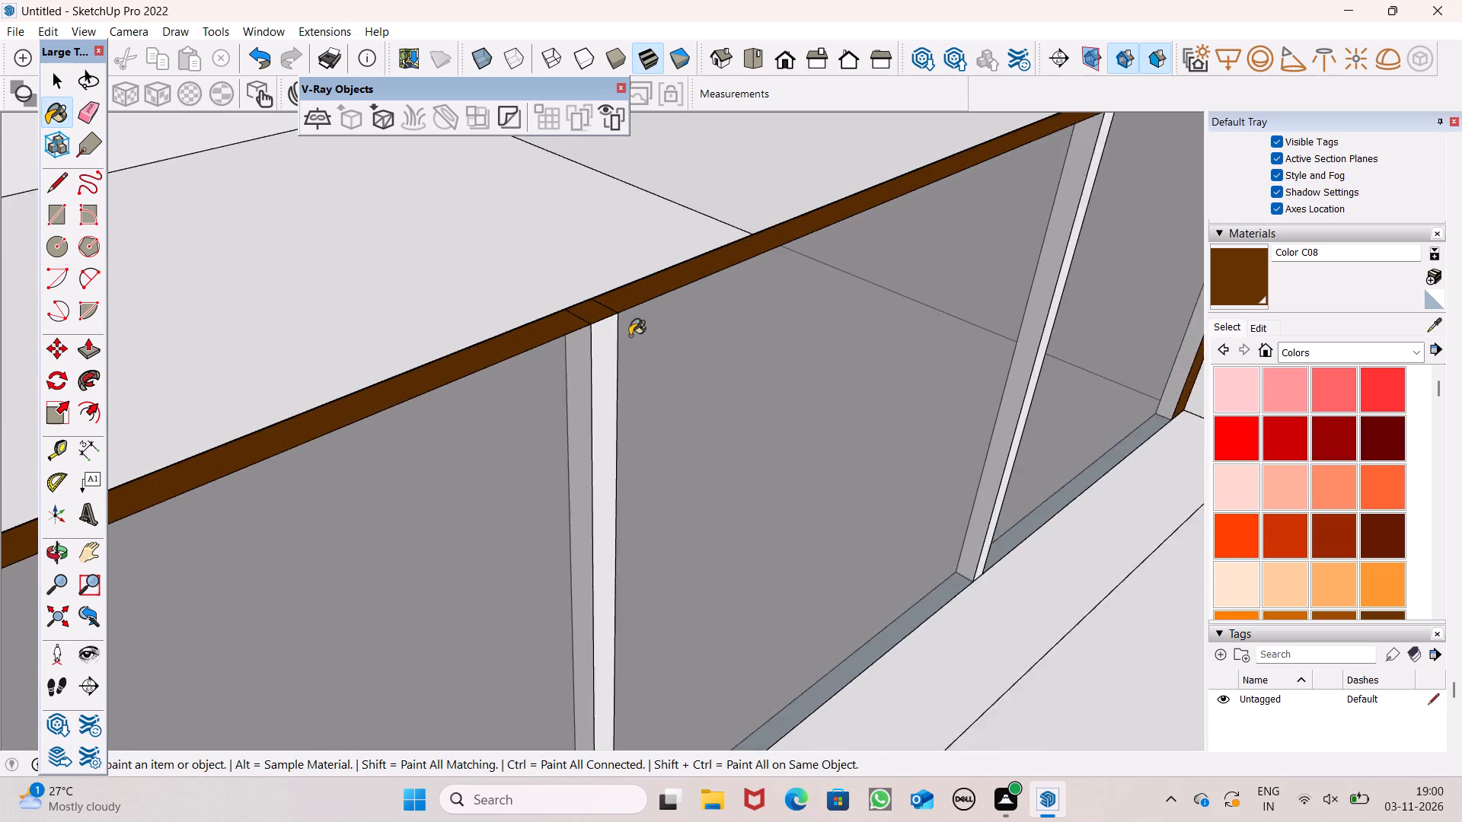
{"action": "scroll", "coordinate": [630, 336], "scroll_direction": "up", "scroll_amount": 4}
{"action": "left_click", "coordinate": [573, 351]}
{"action": "scroll", "coordinate": [390, 362], "scroll_direction": "down", "scroll_amount": 7}
{"action": "scroll", "coordinate": [1100, 186], "scroll_direction": "up", "scroll_amount": 5}
{"action": "scroll", "coordinate": [894, 315], "scroll_direction": "down", "scroll_amount": 5}
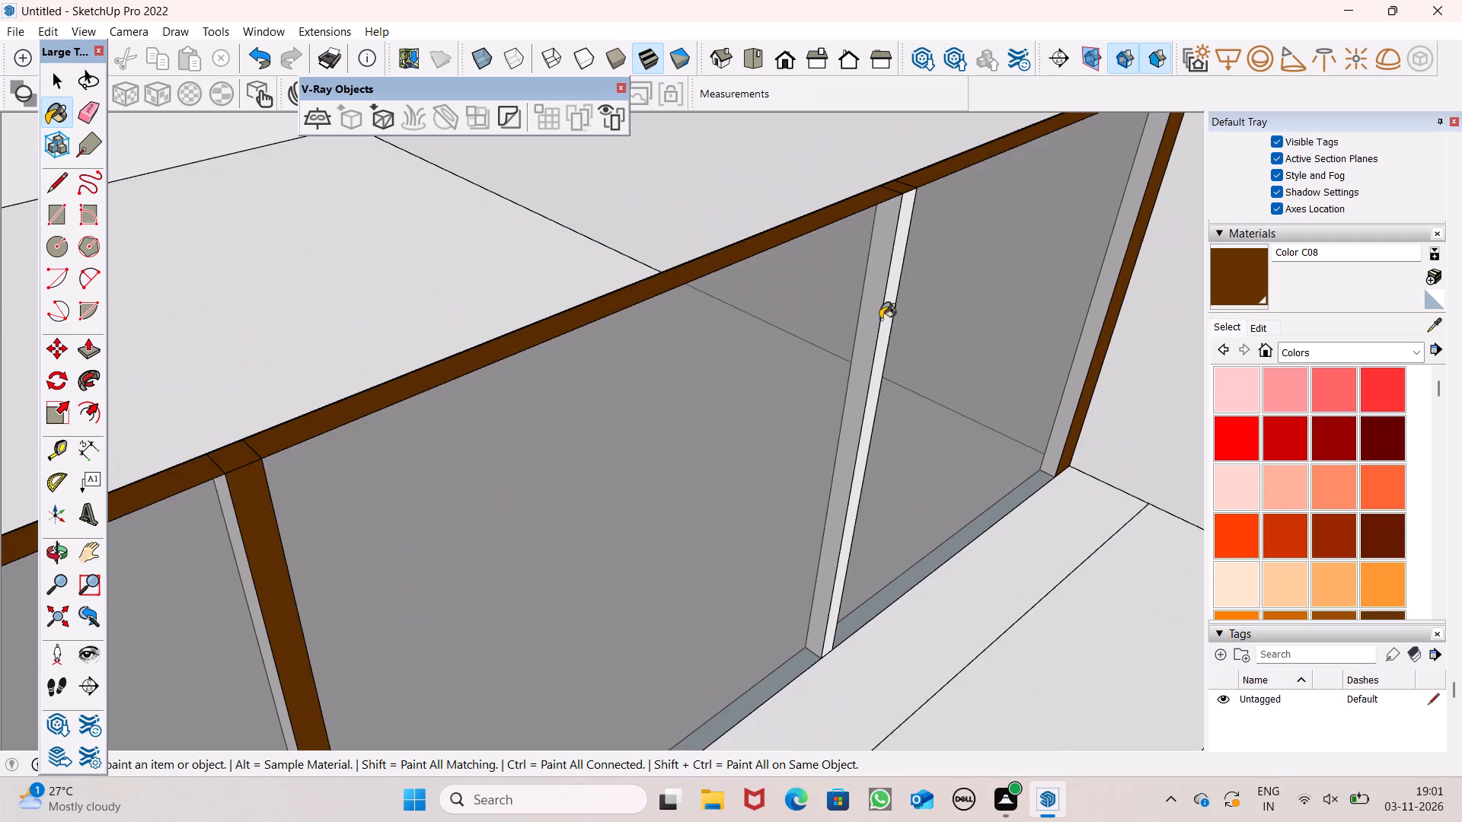
{"action": "scroll", "coordinate": [913, 257], "scroll_direction": "up", "scroll_amount": 6}
{"action": "left_click", "coordinate": [895, 194]}
{"action": "scroll", "coordinate": [692, 401], "scroll_direction": "down", "scroll_amount": 7}
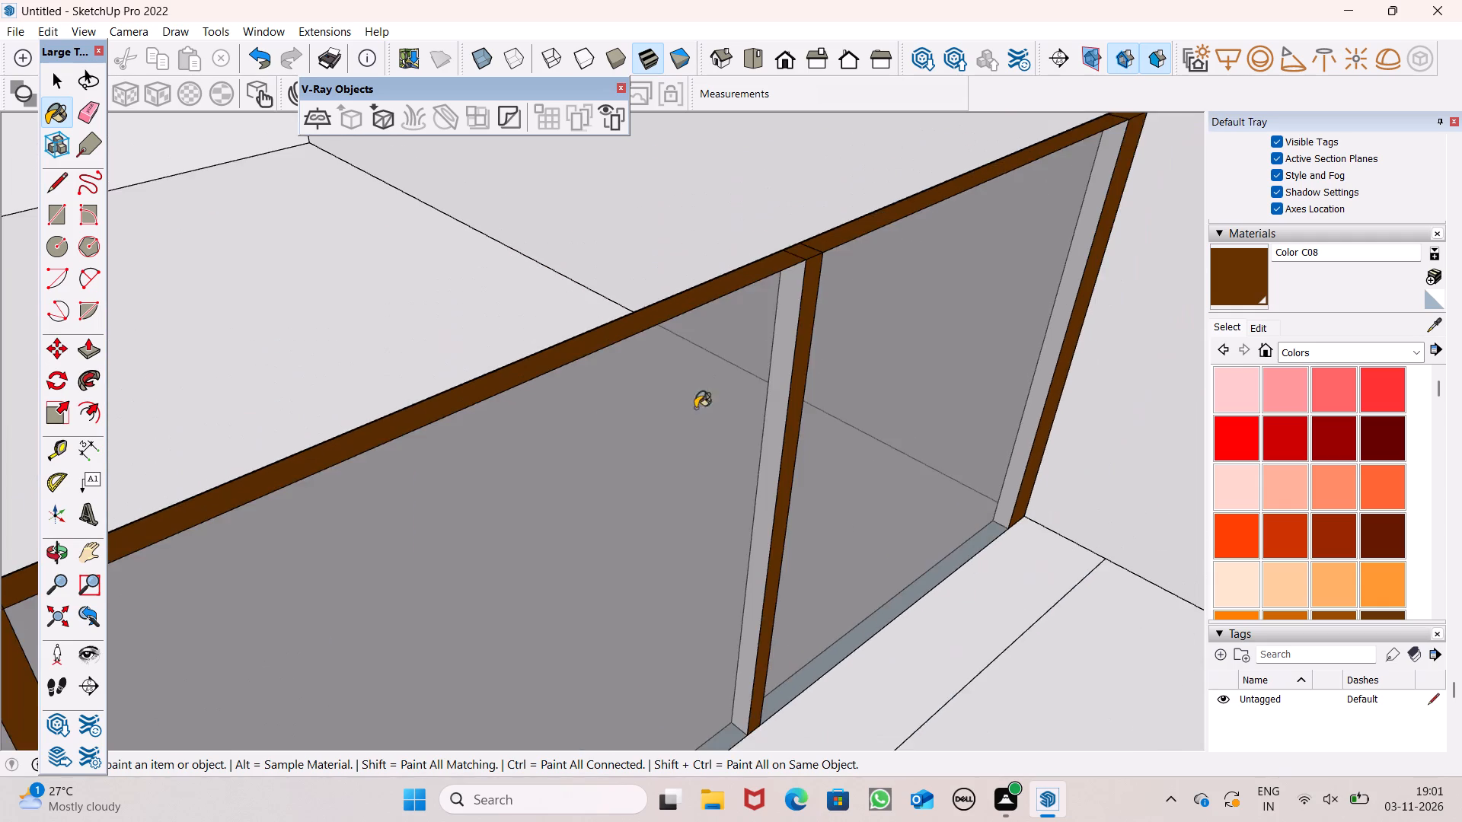
Examine the terrace railing from several sides and the surrounding floors for faces still missing the brown paint.
{"action": "scroll", "coordinate": [713, 404], "scroll_direction": "down", "scroll_amount": 4}
{"action": "middle_click_drag", "start_coordinate": [542, 442], "coordinate": [967, 387]}
{"action": "scroll", "coordinate": [983, 392], "scroll_direction": "up", "scroll_amount": 1}
{"action": "middle_click_drag", "start_coordinate": [975, 393], "coordinate": [451, 393]}
{"action": "scroll", "coordinate": [451, 393], "scroll_direction": "up", "scroll_amount": 1}
{"action": "scroll", "coordinate": [1051, 354], "scroll_direction": "down", "scroll_amount": 5}
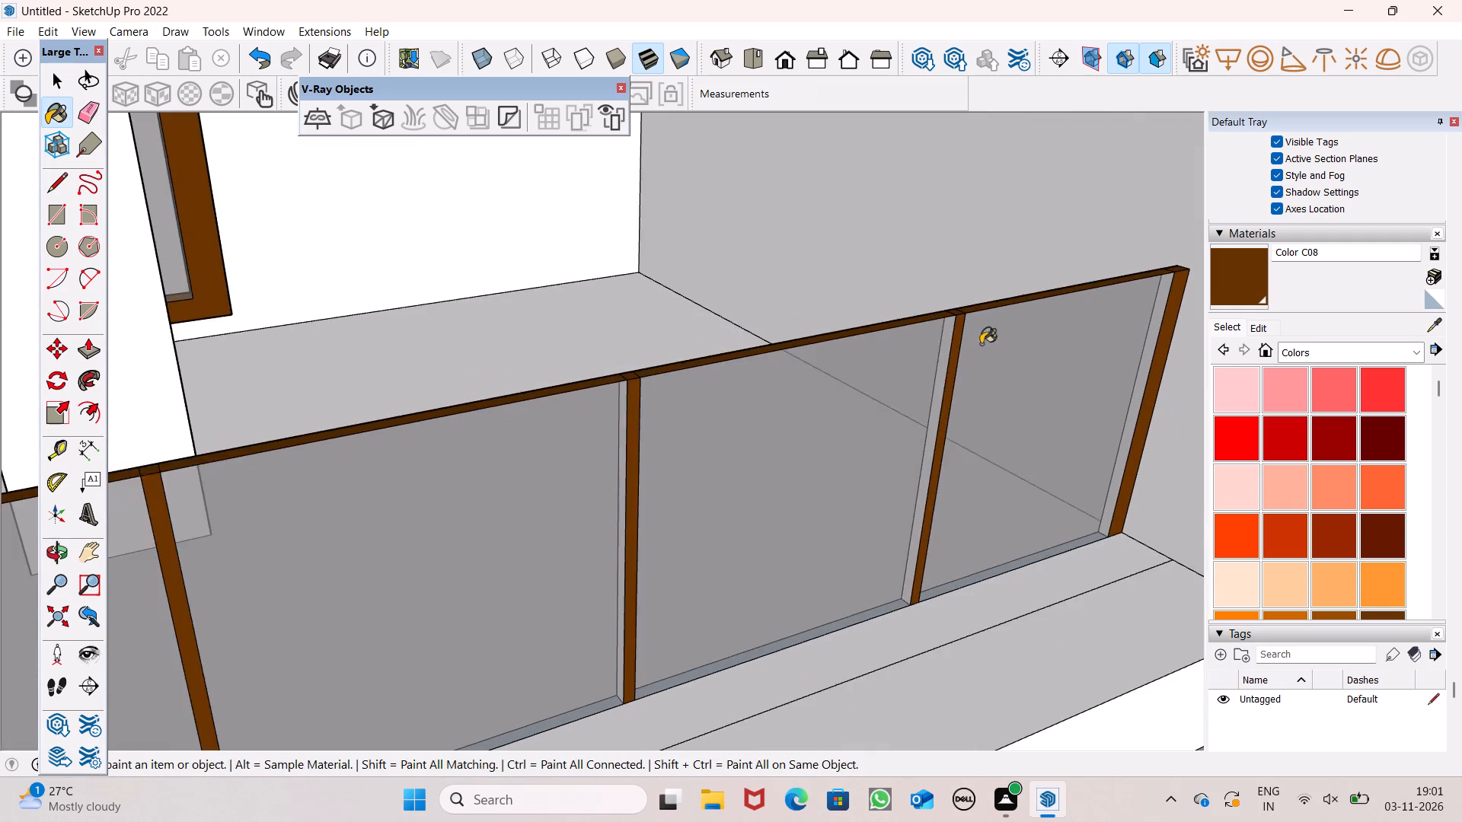
{"action": "scroll", "coordinate": [981, 344], "scroll_direction": "down", "scroll_amount": 12}
{"action": "middle_click_drag", "start_coordinate": [987, 430], "coordinate": [1345, 284]}
{"action": "scroll", "coordinate": [879, 205], "scroll_direction": "up", "scroll_amount": 6}
{"action": "middle_click_drag", "start_coordinate": [897, 304], "coordinate": [868, 444]}
{"action": "scroll", "coordinate": [852, 346], "scroll_direction": "down", "scroll_amount": 6}
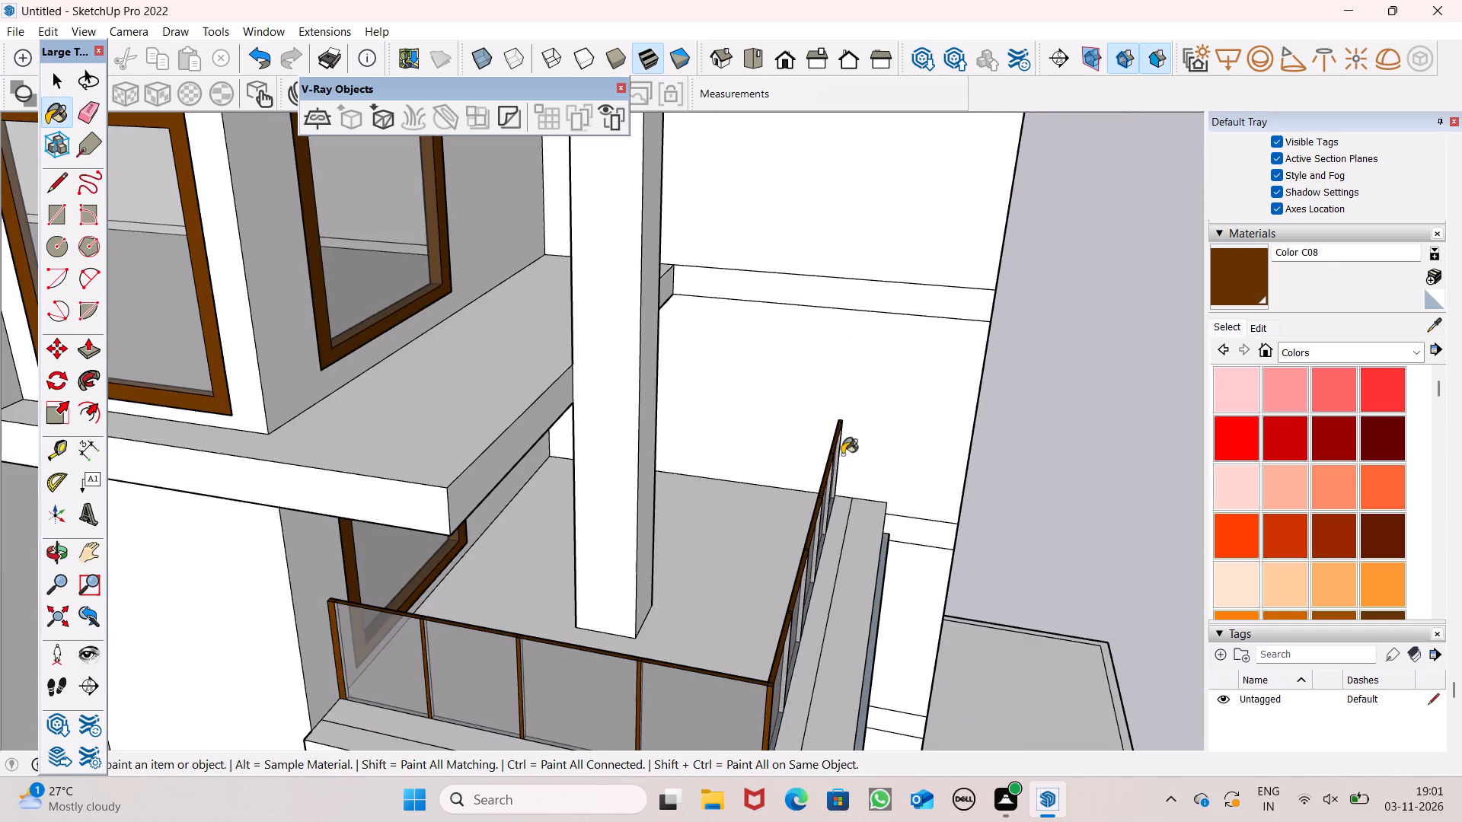
{"action": "scroll", "coordinate": [839, 359], "scroll_direction": "down", "scroll_amount": 3}
{"action": "middle_click_drag", "start_coordinate": [826, 454], "coordinate": [775, 536]}
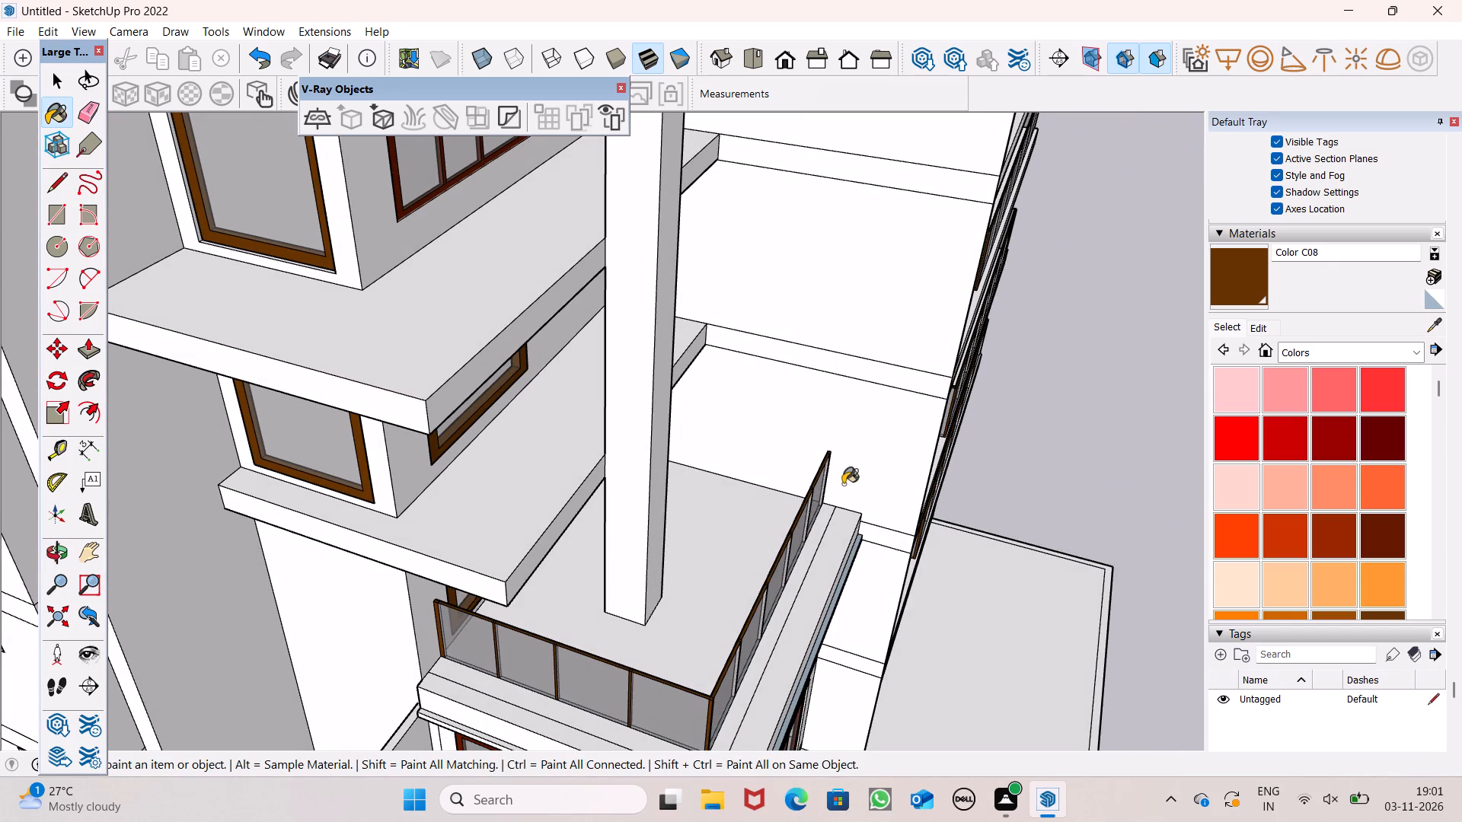
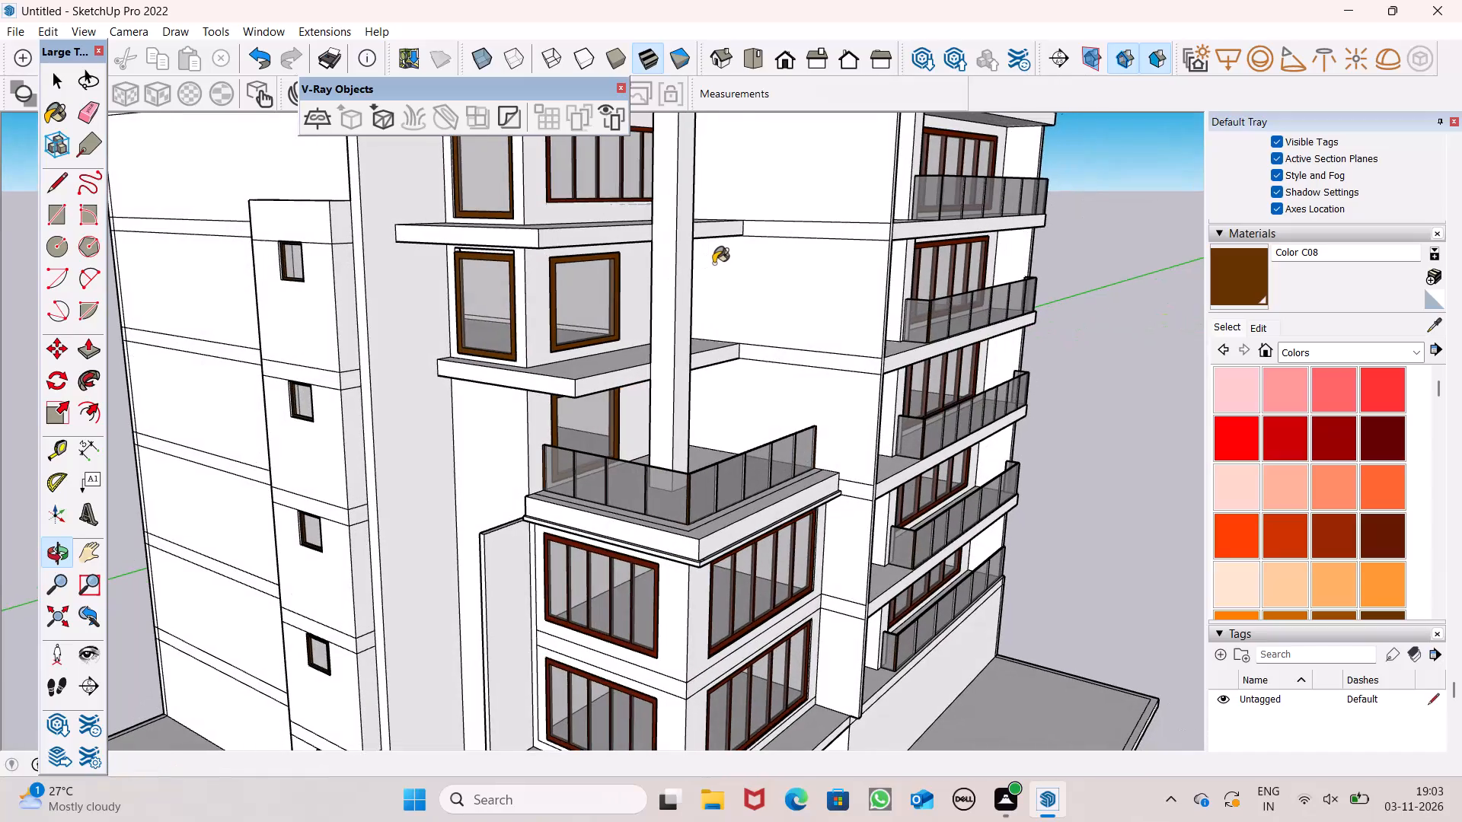
Review the building's facades and balcony railings from several sides.
{"action": "scroll", "coordinate": [713, 263], "scroll_direction": "down", "scroll_amount": 4}
{"action": "middle_click_drag", "start_coordinate": [755, 324], "coordinate": [887, 333]}
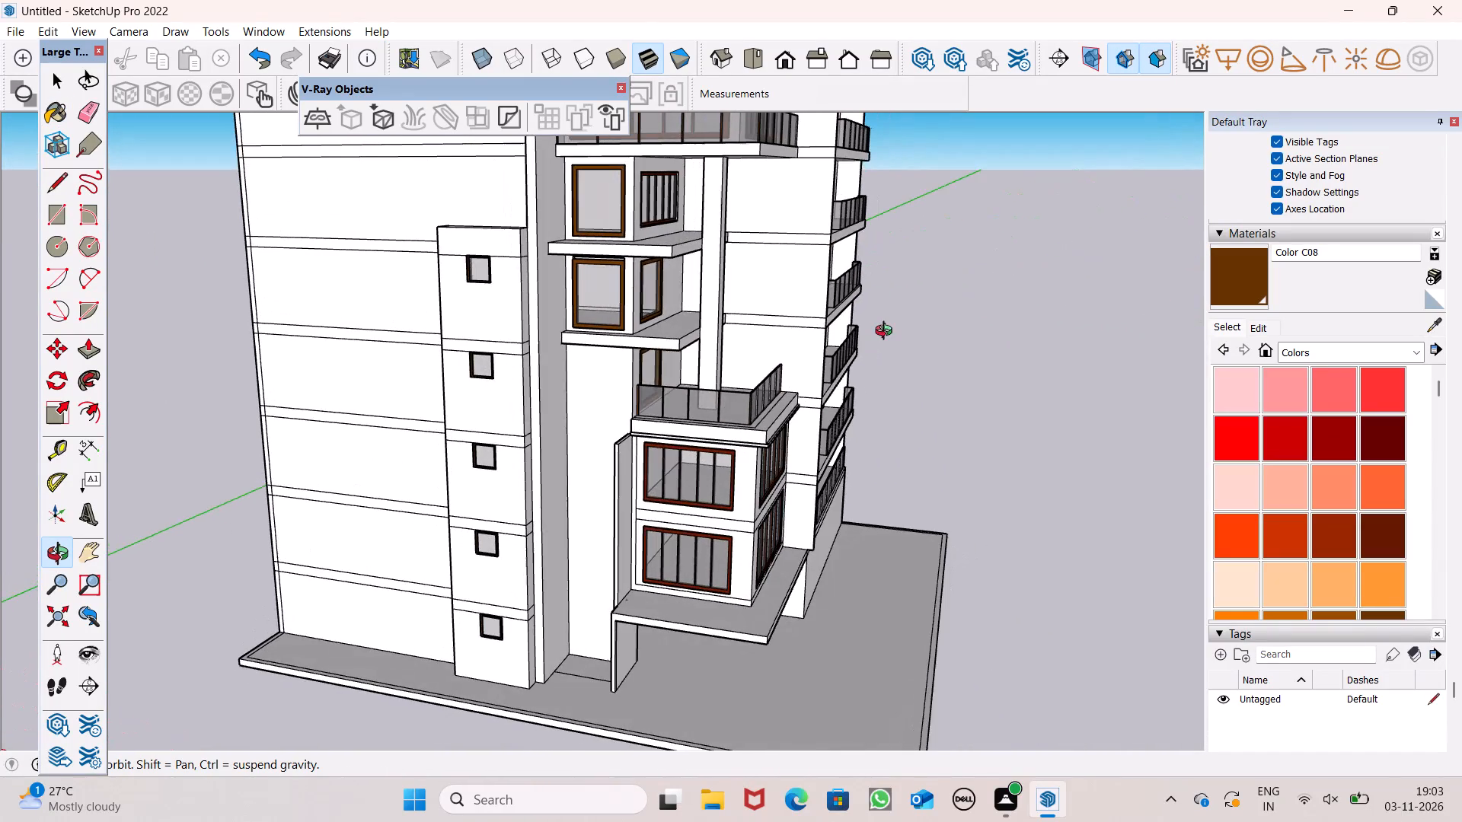
{"action": "middle_click_drag", "start_coordinate": [887, 333], "coordinate": [921, 416]}
{"action": "middle_click", "coordinate": [921, 416]}
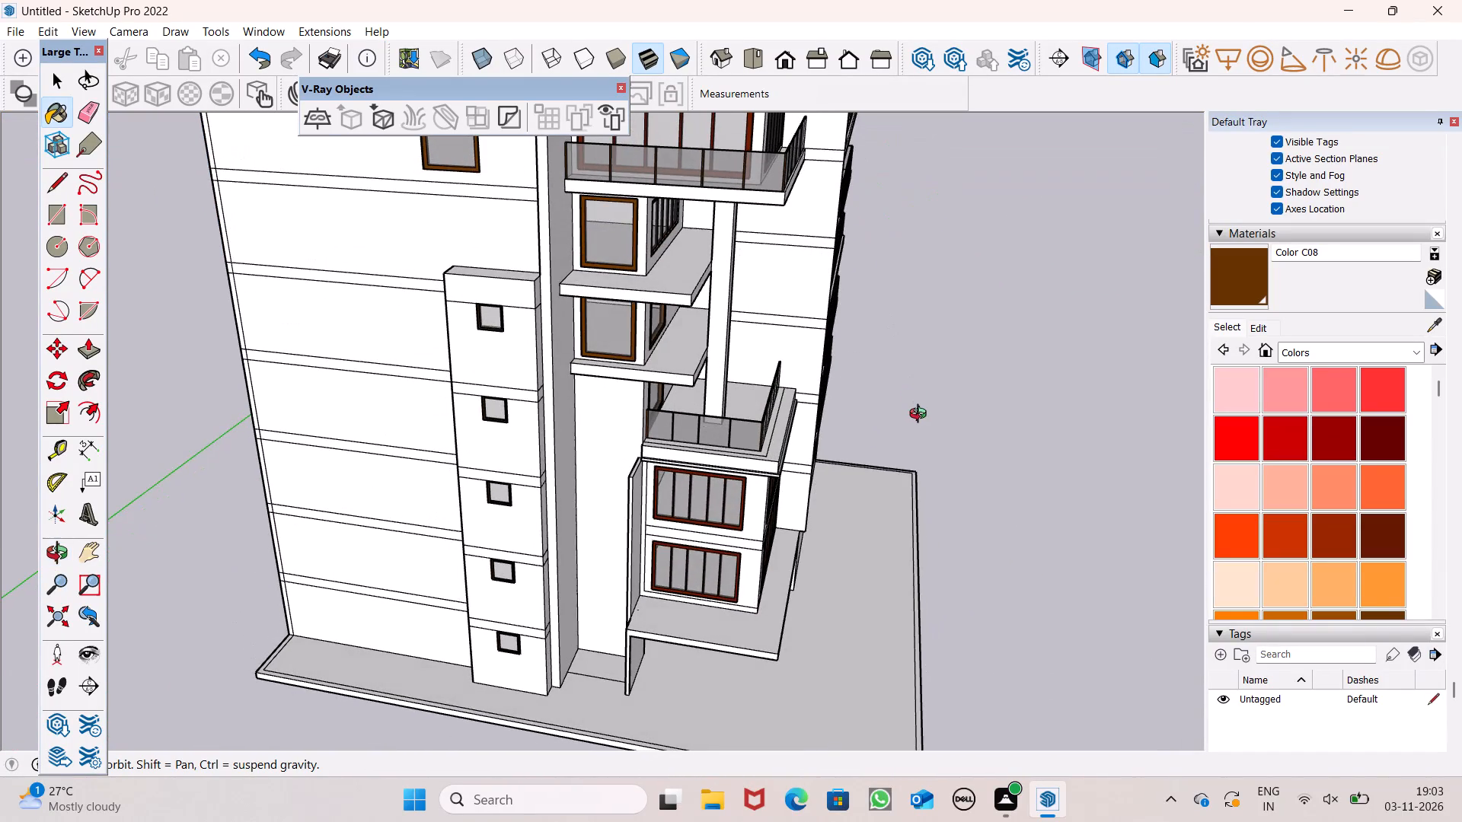
{"action": "key", "text": "space"}
{"action": "scroll", "coordinate": [958, 381], "scroll_direction": "down", "scroll_amount": 3}
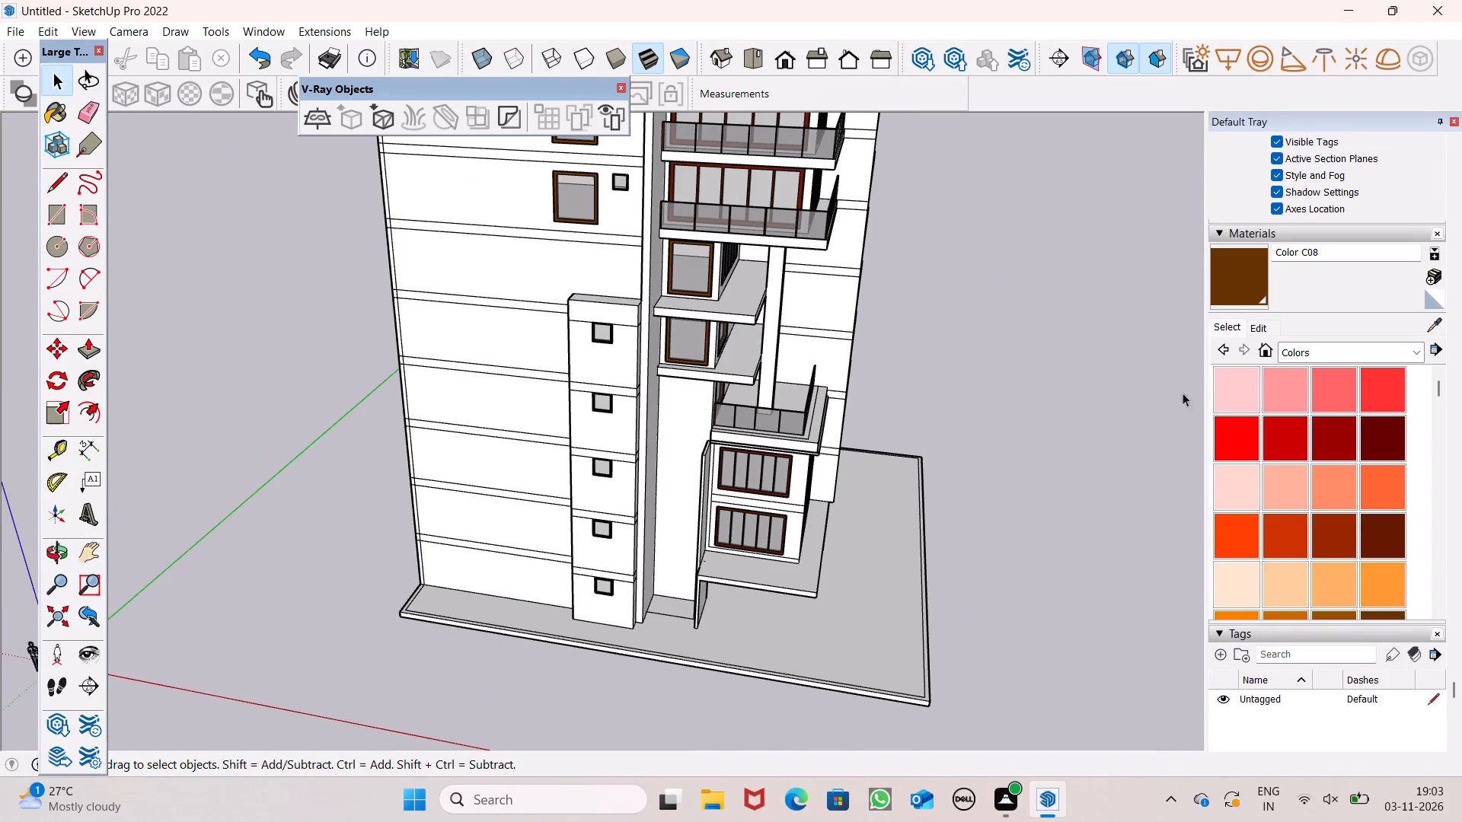
{"action": "scroll", "coordinate": [936, 350], "scroll_direction": "down", "scroll_amount": 4}
{"action": "middle_click_drag", "start_coordinate": [956, 396], "coordinate": [485, 368]}
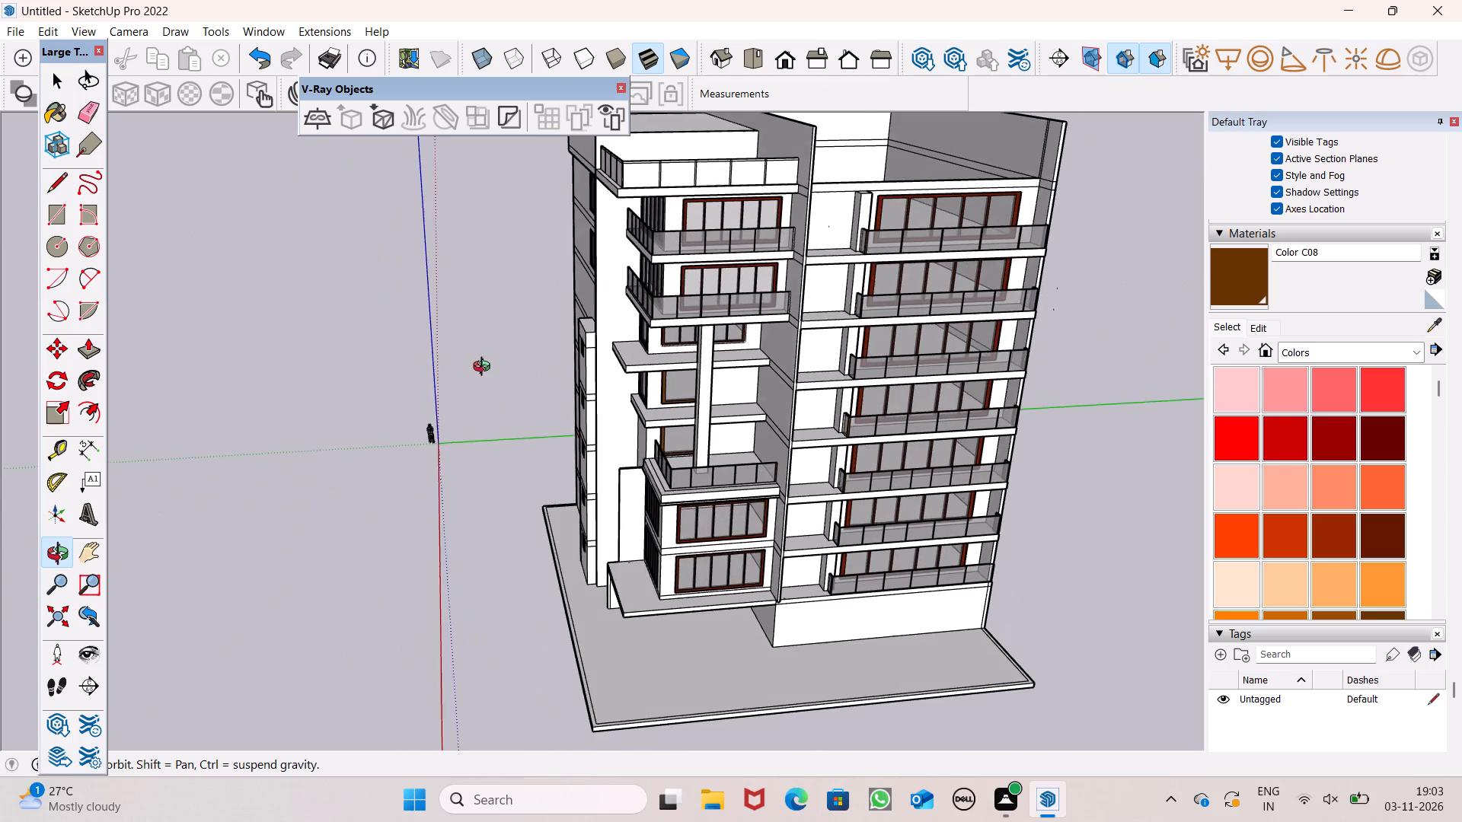
{"action": "middle_click_drag", "start_coordinate": [485, 368], "coordinate": [969, 399]}
Paint the top-rail segment next to the corner post on the upper balcony's side railing with Color C08.
{"action": "left_click", "coordinate": [1252, 289]}
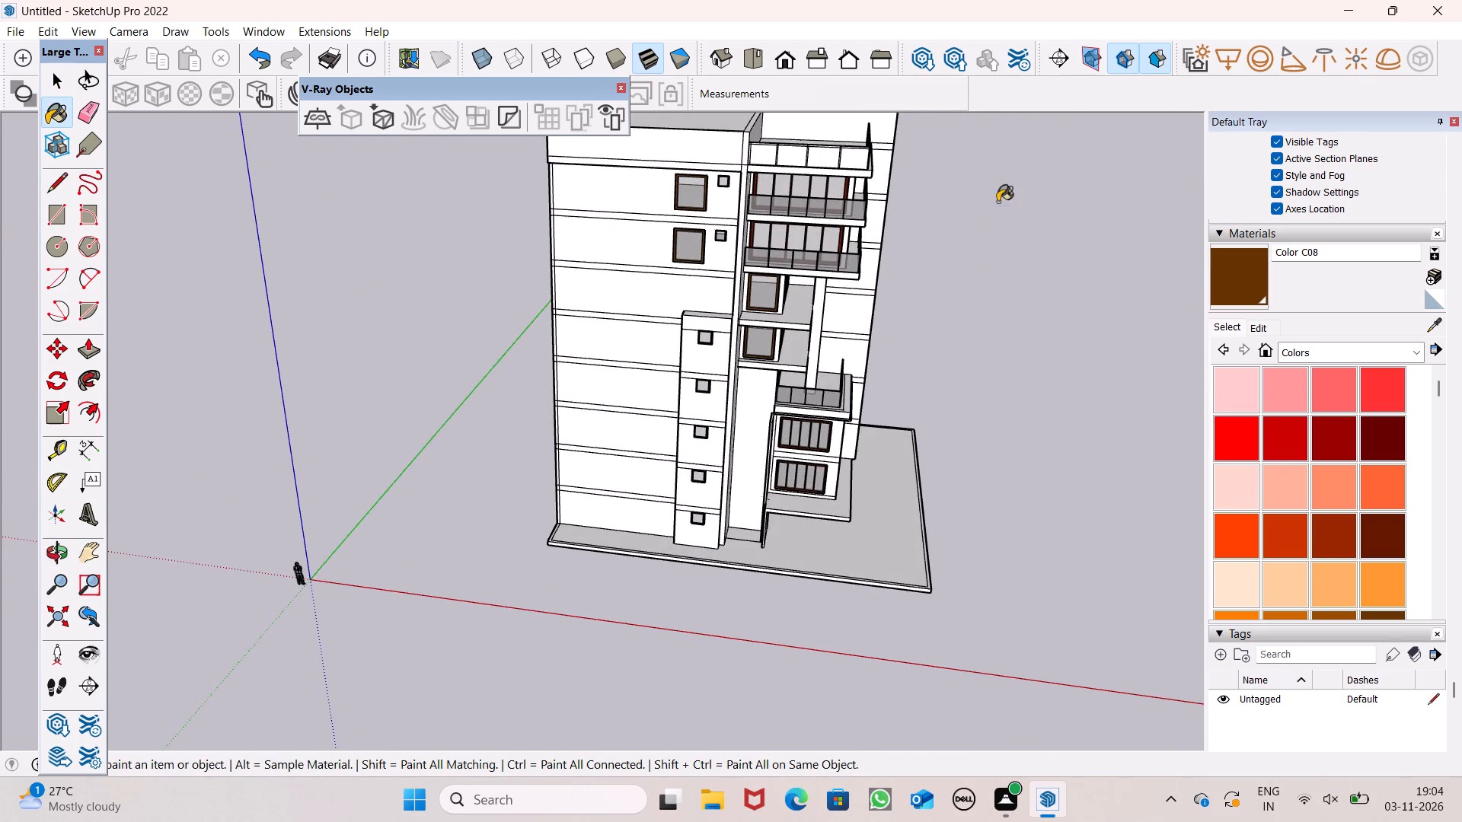
{"action": "scroll", "coordinate": [991, 200], "scroll_direction": "up", "scroll_amount": 6}
{"action": "scroll", "coordinate": [752, 170], "scroll_direction": "up", "scroll_amount": 5}
{"action": "scroll", "coordinate": [710, 296], "scroll_direction": "down", "scroll_amount": 6}
{"action": "middle_click_drag", "start_coordinate": [821, 310], "coordinate": [779, 323]}
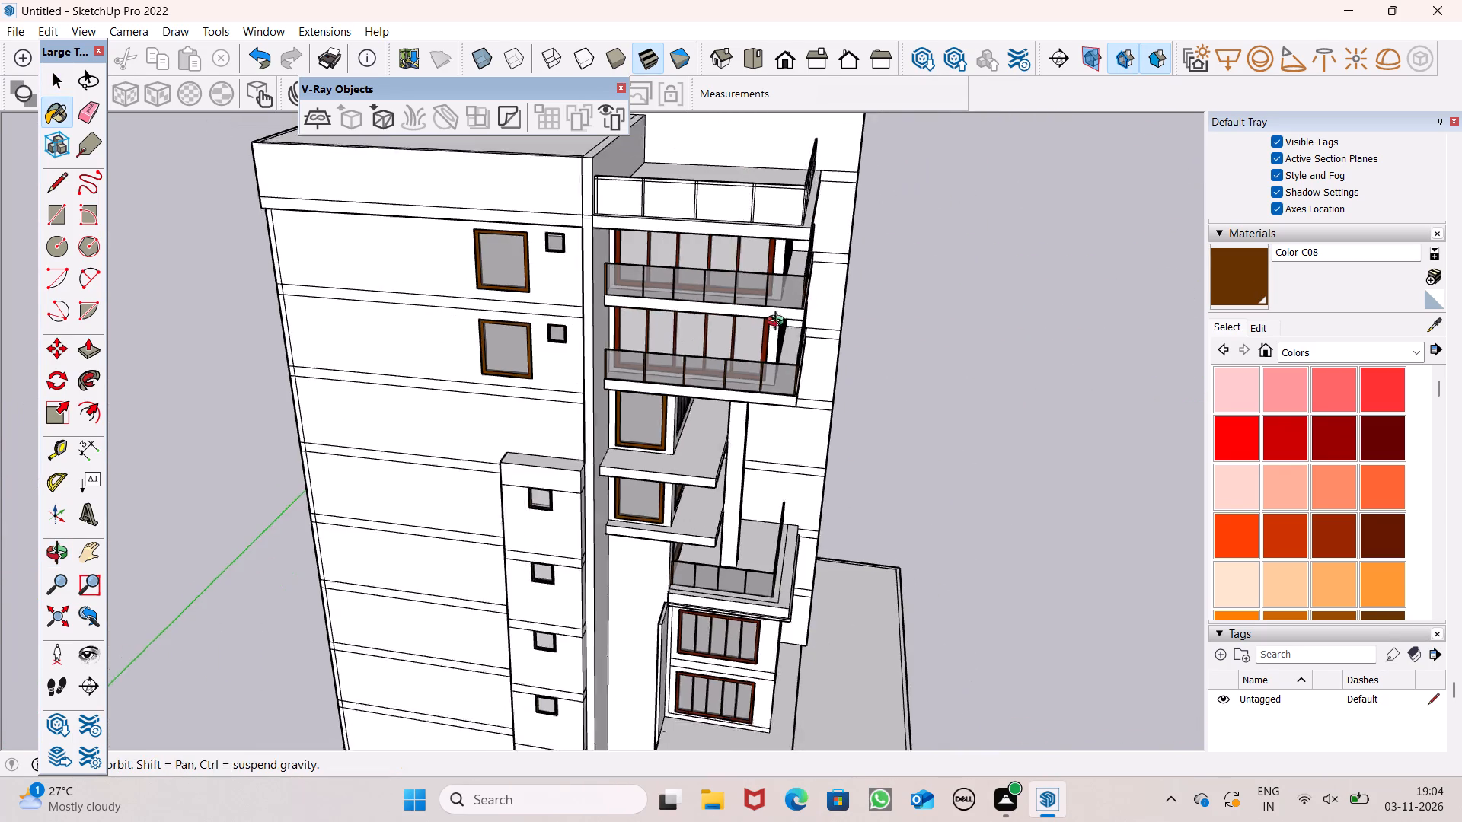
{"action": "middle_click_drag", "start_coordinate": [779, 323], "coordinate": [586, 384]}
{"action": "scroll", "coordinate": [586, 368], "scroll_direction": "up", "scroll_amount": 7}
{"action": "scroll", "coordinate": [574, 295], "scroll_direction": "up", "scroll_amount": 7}
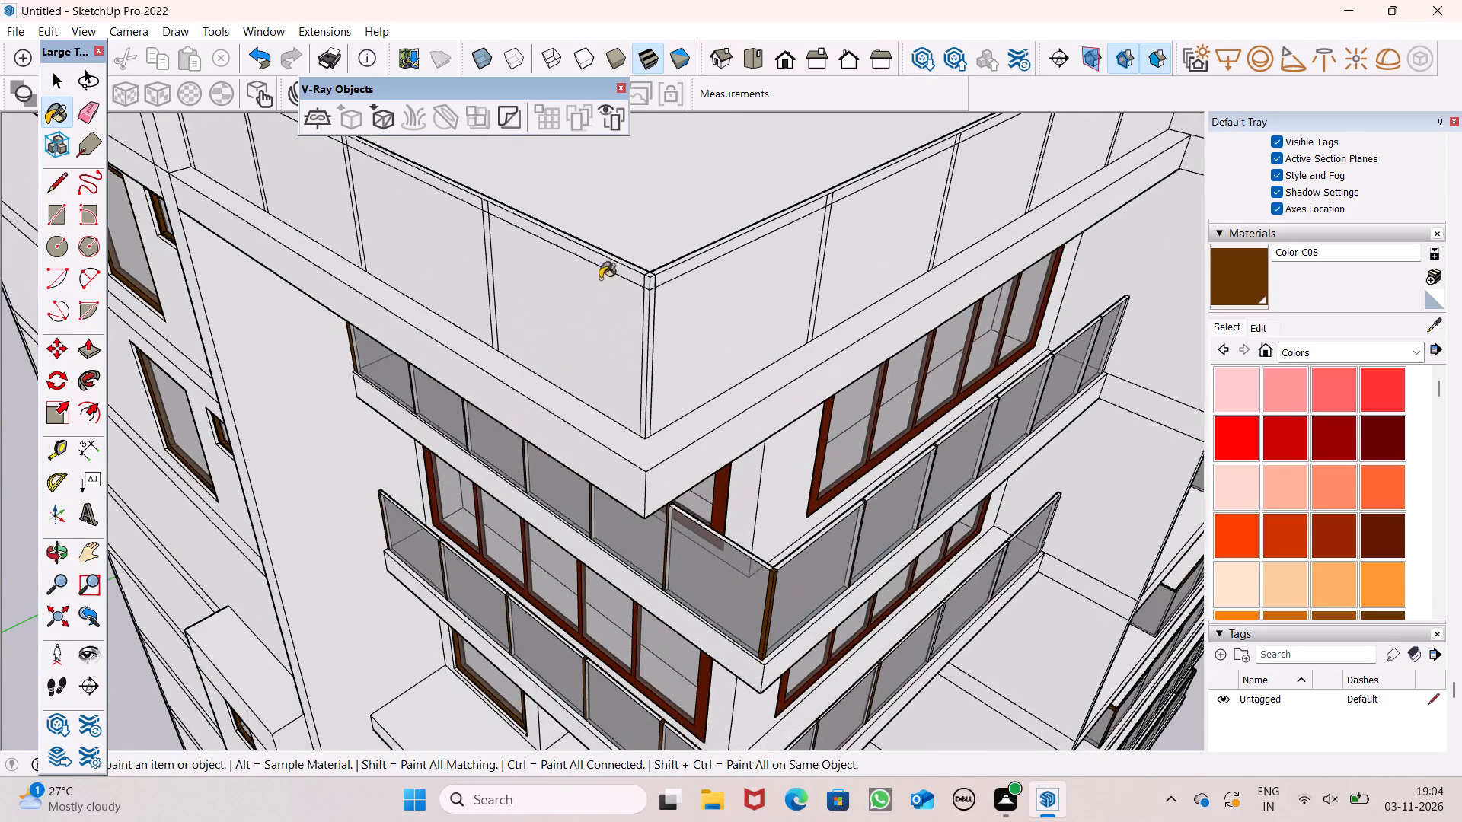
{"action": "scroll", "coordinate": [609, 274], "scroll_direction": "up", "scroll_amount": 6}
{"action": "scroll", "coordinate": [676, 281], "scroll_direction": "up", "scroll_amount": 1}
{"action": "scroll", "coordinate": [666, 266], "scroll_direction": "down", "scroll_amount": 7}
{"action": "middle_click_drag", "start_coordinate": [809, 435], "coordinate": [712, 307]}
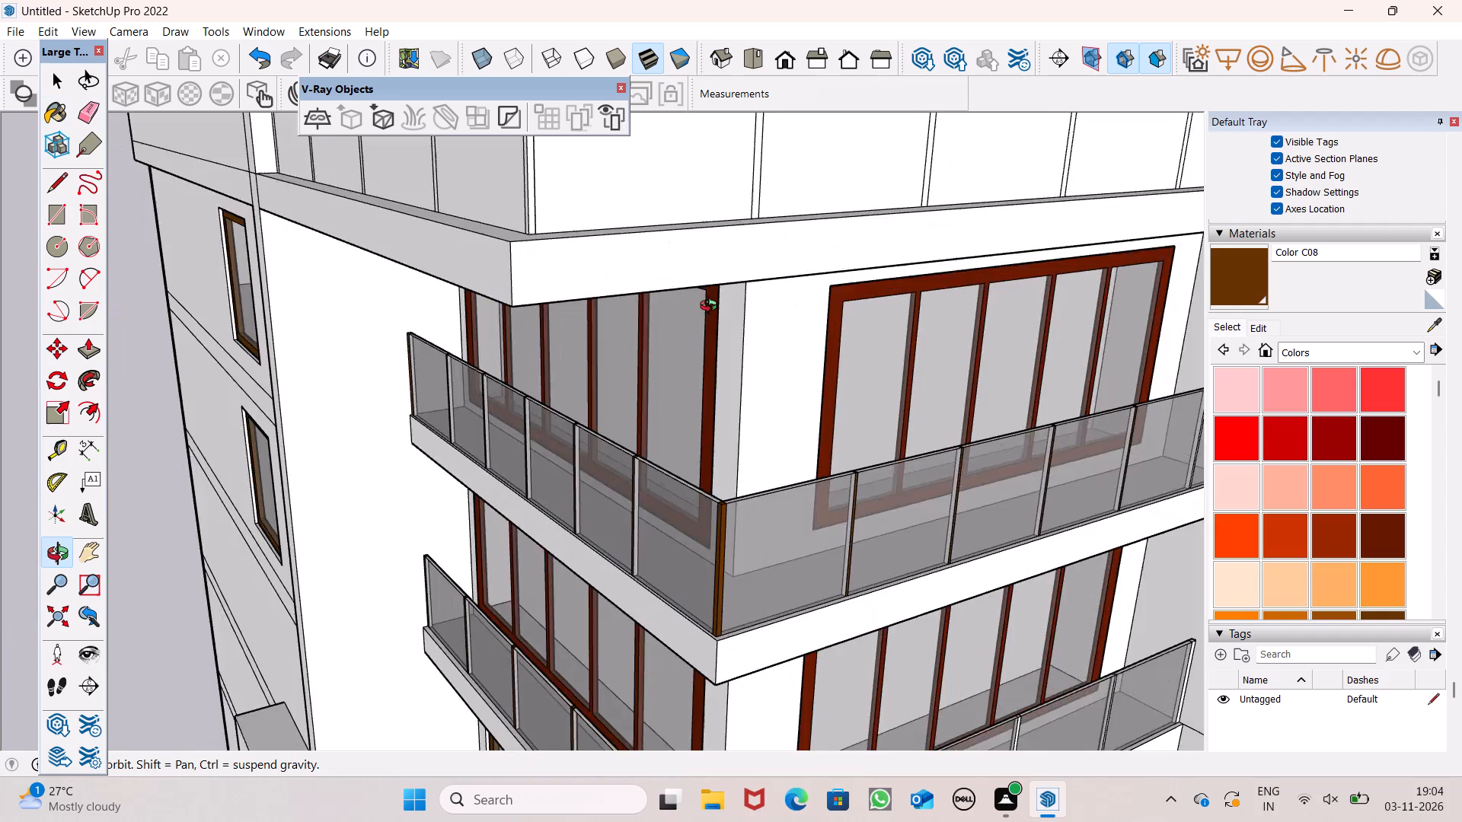
{"action": "middle_click_drag", "start_coordinate": [712, 307], "coordinate": [908, 431]}
{"action": "scroll", "coordinate": [912, 448], "scroll_direction": "up", "scroll_amount": 8}
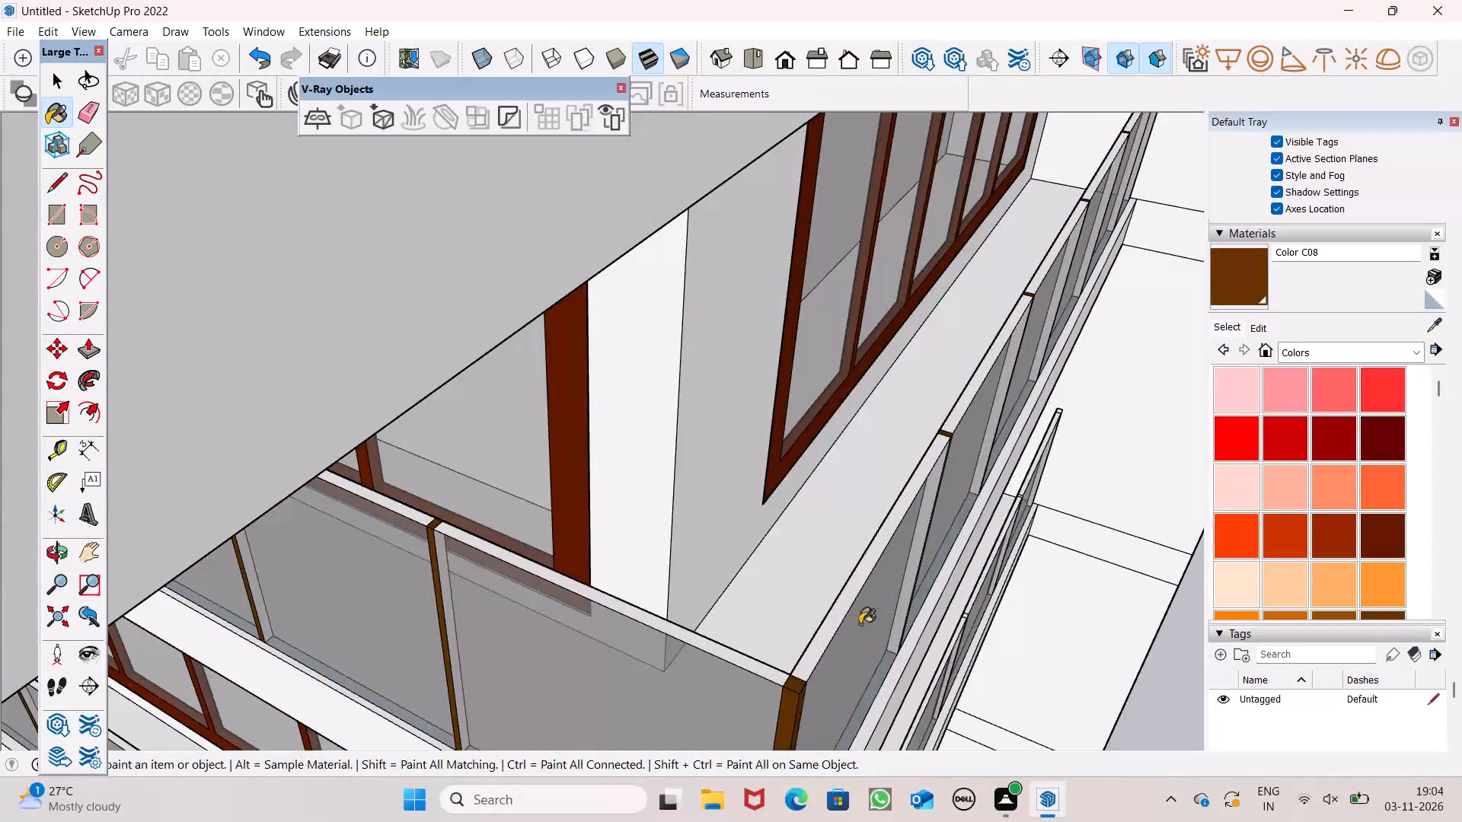
{"action": "left_click", "coordinate": [844, 610]}
Paint the end post's top and the first top-rail segment of the upper balcony's front railing with Color C08.
{"action": "scroll", "coordinate": [844, 554], "scroll_direction": "down", "scroll_amount": 7}
{"action": "middle_click_drag", "start_coordinate": [737, 607], "coordinate": [851, 523]}
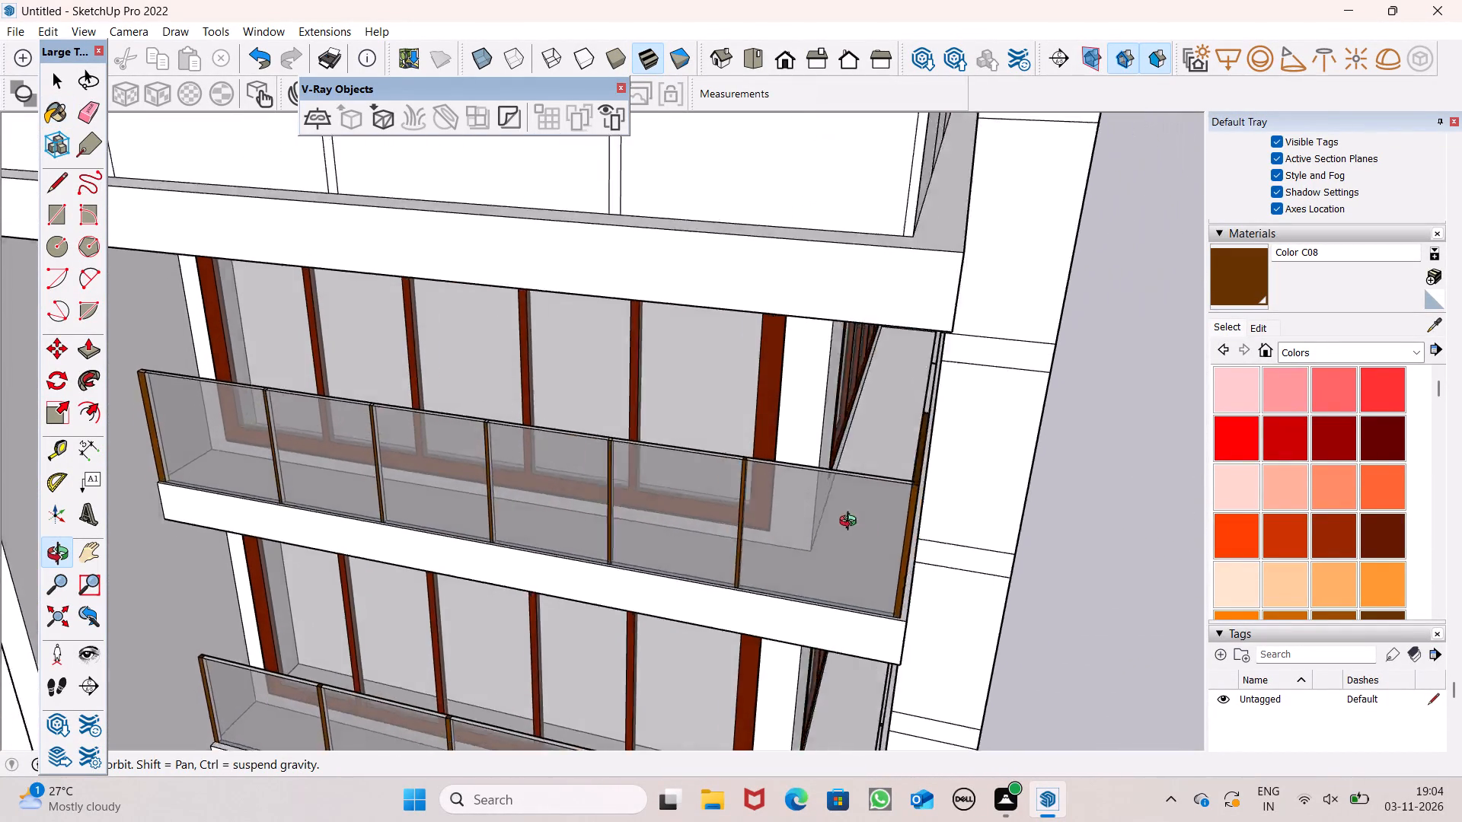
{"action": "middle_click_drag", "start_coordinate": [851, 523], "coordinate": [912, 514]}
{"action": "scroll", "coordinate": [912, 514], "scroll_direction": "up", "scroll_amount": 1}
{"action": "scroll", "coordinate": [330, 473], "scroll_direction": "up", "scroll_amount": 2}
{"action": "middle_click_drag", "start_coordinate": [289, 431], "coordinate": [437, 471]}
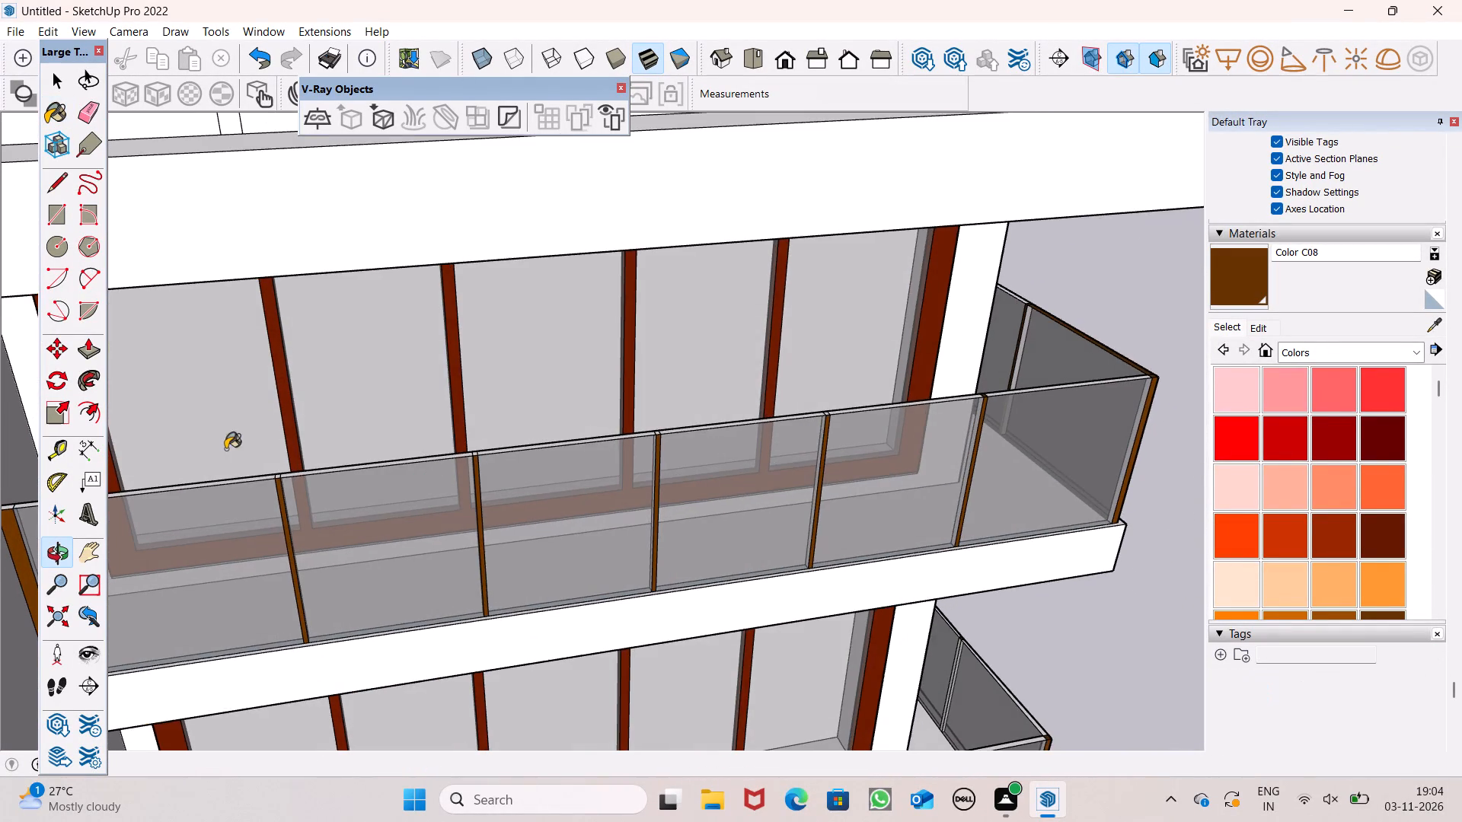
{"action": "scroll", "coordinate": [613, 441], "scroll_direction": "down", "scroll_amount": 4}
{"action": "scroll", "coordinate": [372, 477], "scroll_direction": "up", "scroll_amount": 6}
{"action": "scroll", "coordinate": [724, 447], "scroll_direction": "down", "scroll_amount": 5}
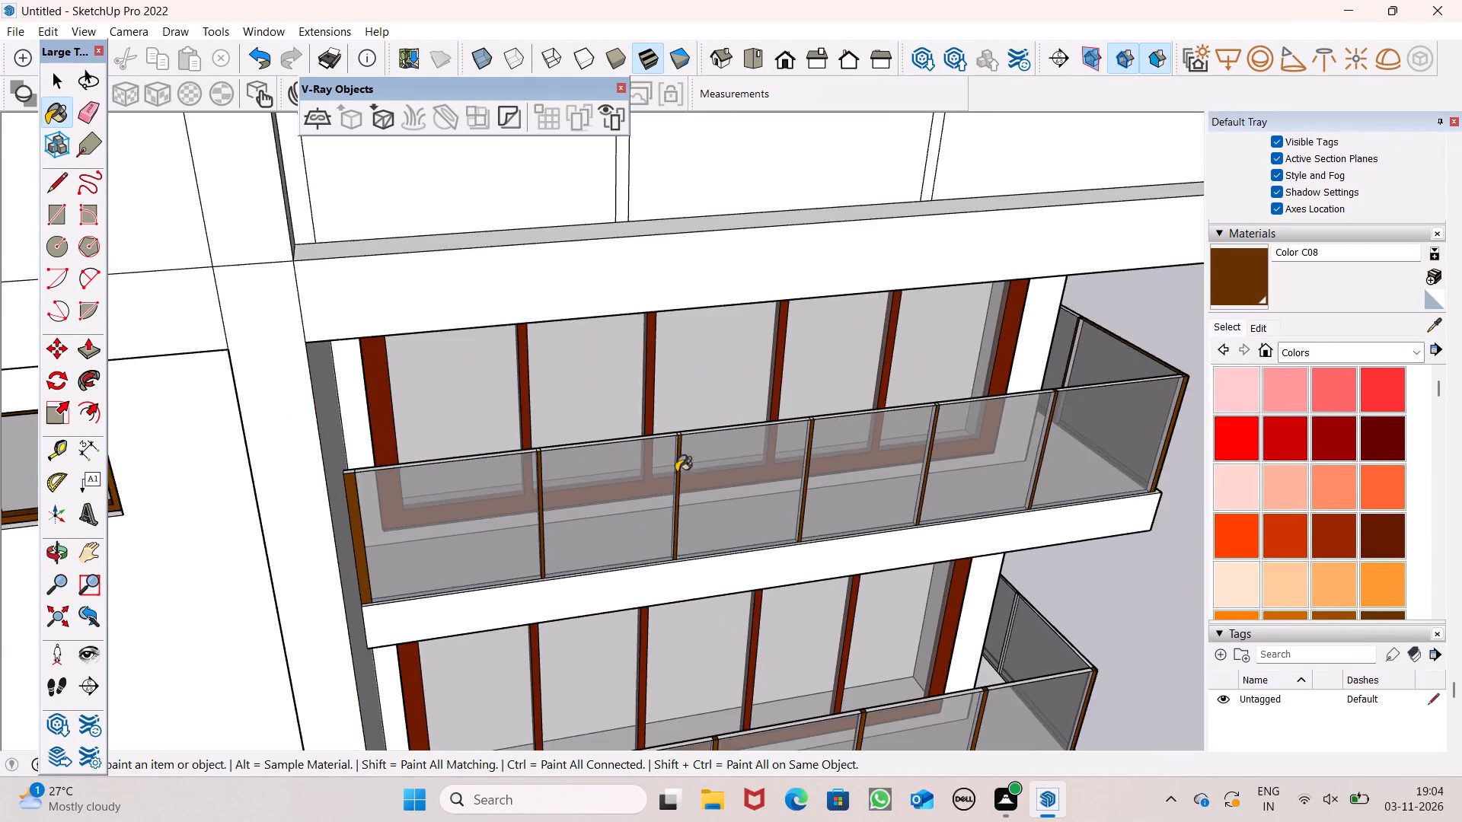
{"action": "middle_click_drag", "start_coordinate": [644, 495], "coordinate": [574, 509]}
{"action": "scroll", "coordinate": [417, 473], "scroll_direction": "up", "scroll_amount": 7}
{"action": "scroll", "coordinate": [226, 449], "scroll_direction": "up", "scroll_amount": 5}
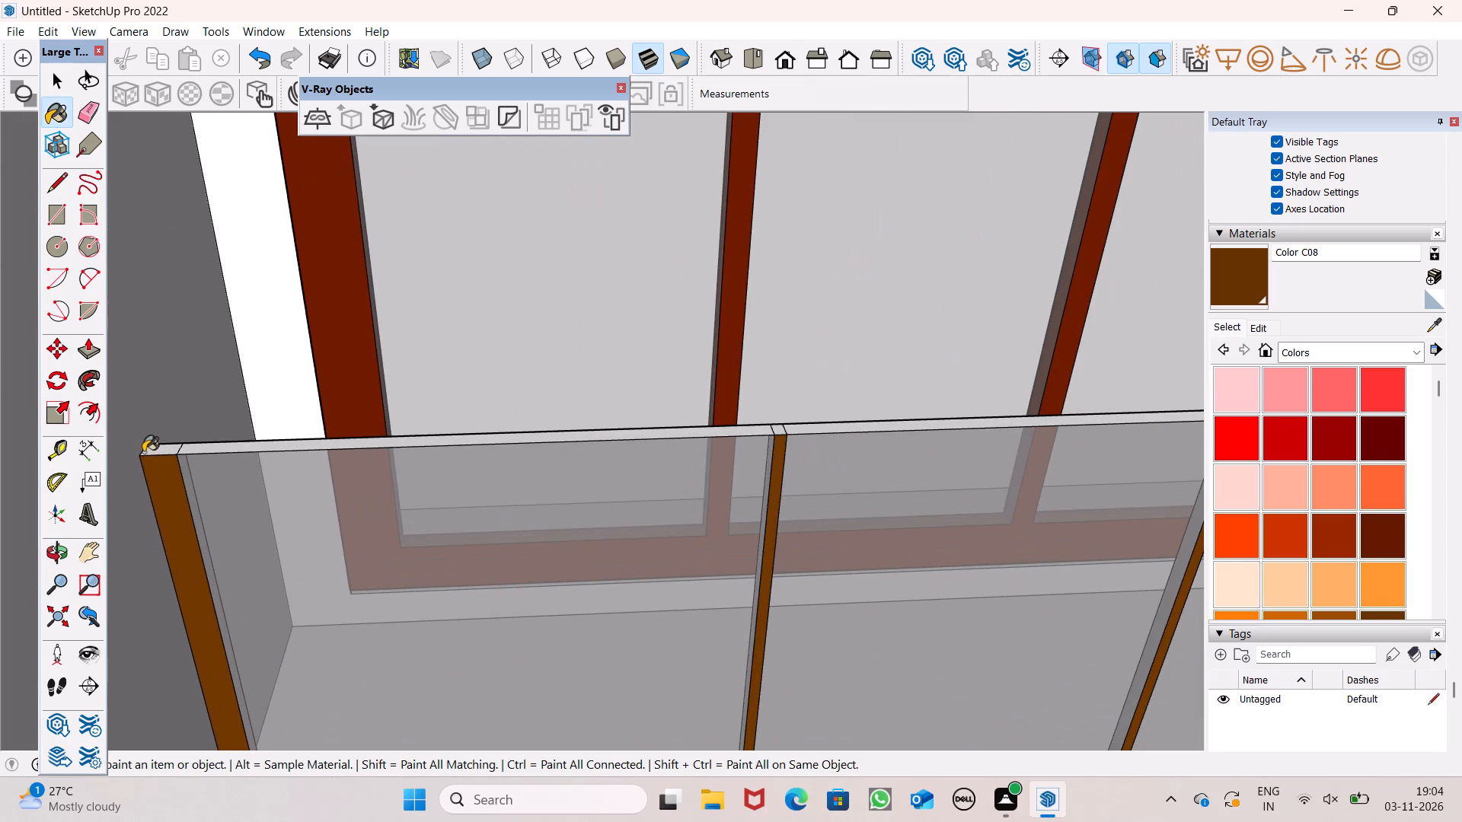
{"action": "left_click", "coordinate": [150, 454]}
{"action": "left_click", "coordinate": [186, 453]}
{"action": "left_click", "coordinate": [167, 448]}
Paint the front railing's second and third top-rail segments and the post tops beside them with Color C08.
{"action": "scroll", "coordinate": [242, 460], "scroll_direction": "down", "scroll_amount": 3}
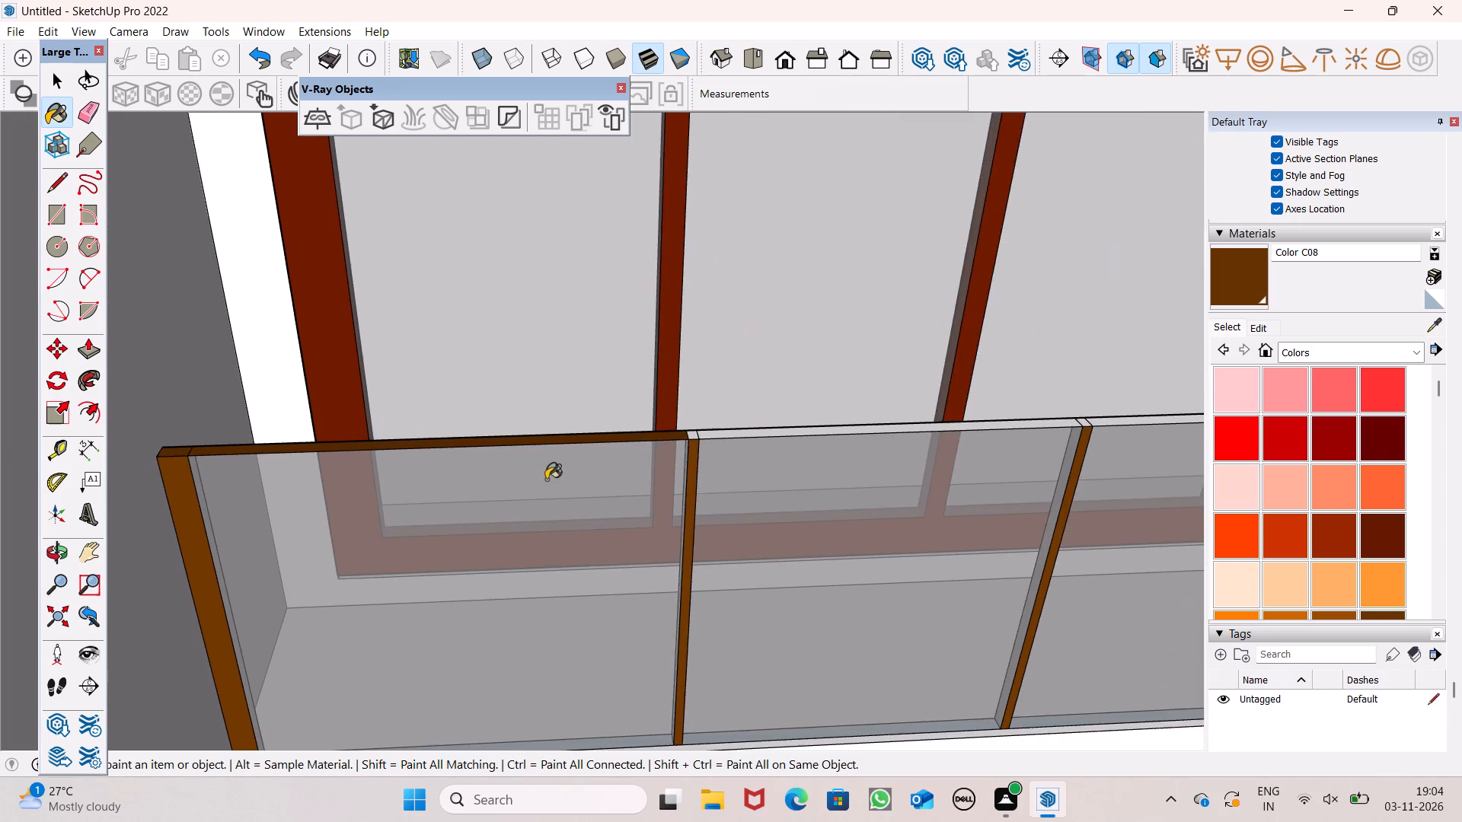
{"action": "scroll", "coordinate": [560, 479], "scroll_direction": "up", "scroll_amount": 4}
{"action": "scroll", "coordinate": [732, 384], "scroll_direction": "up", "scroll_amount": 7}
{"action": "left_click_drag", "start_coordinate": [629, 502], "coordinate": [650, 503]}
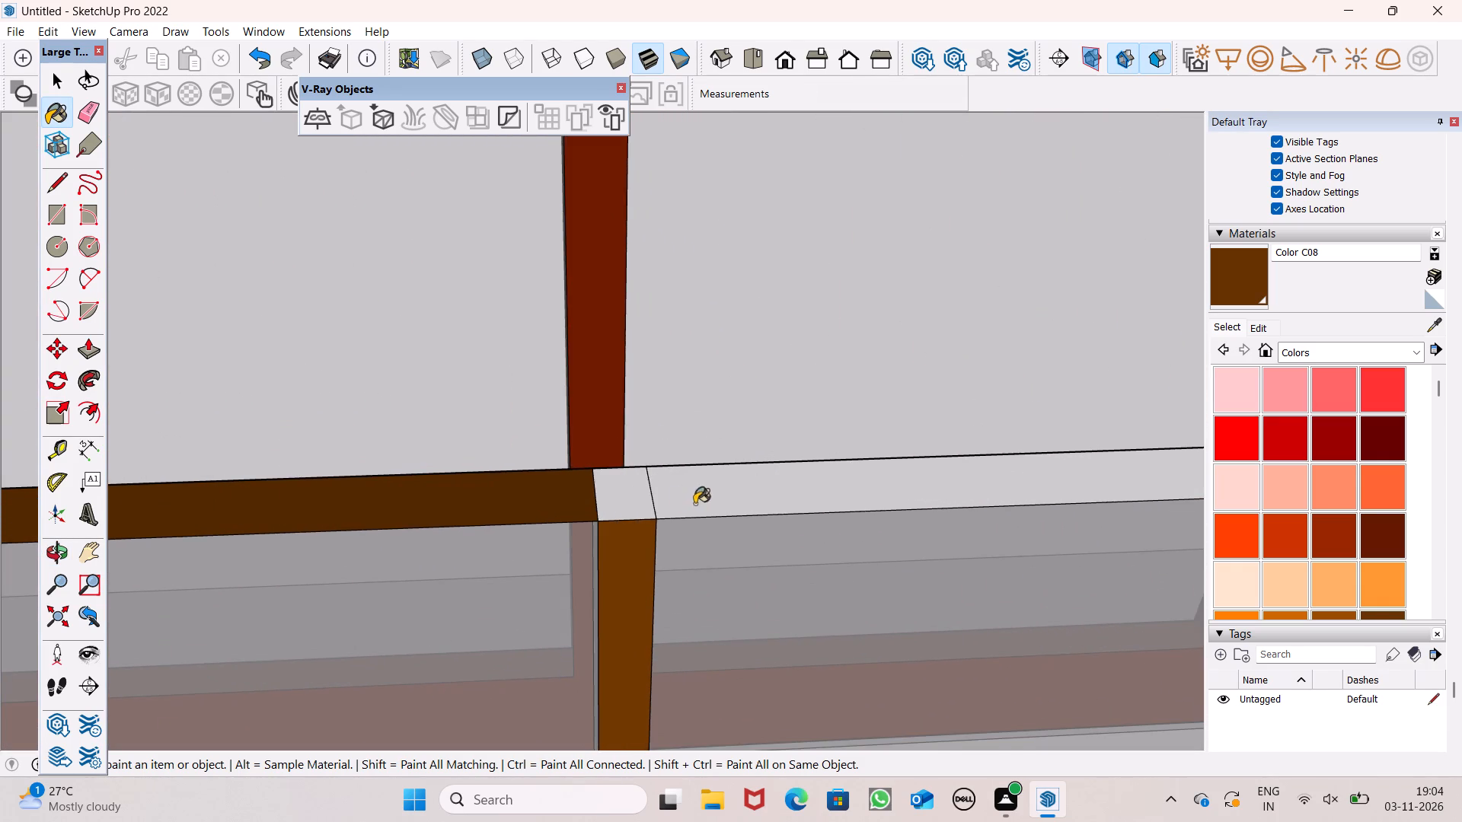
{"action": "left_click", "coordinate": [694, 504]}
{"action": "scroll", "coordinate": [481, 480], "scroll_direction": "down", "scroll_amount": 15}
{"action": "scroll", "coordinate": [404, 525], "scroll_direction": "down", "scroll_amount": 6}
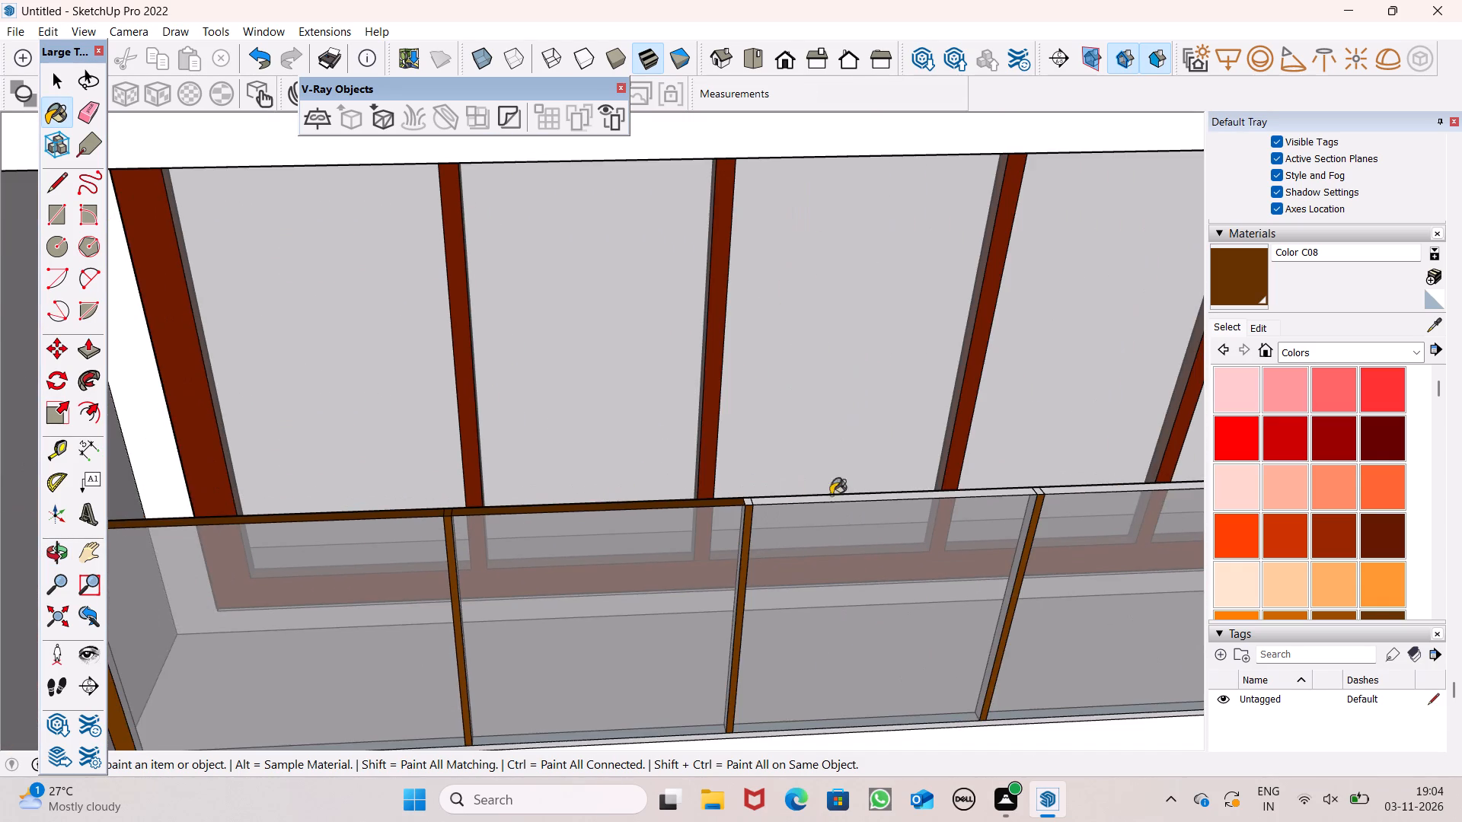
{"action": "scroll", "coordinate": [902, 495], "scroll_direction": "up", "scroll_amount": 7}
{"action": "scroll", "coordinate": [739, 511], "scroll_direction": "up", "scroll_amount": 6}
{"action": "left_click", "coordinate": [686, 499]}
{"action": "left_click", "coordinate": [705, 491]}
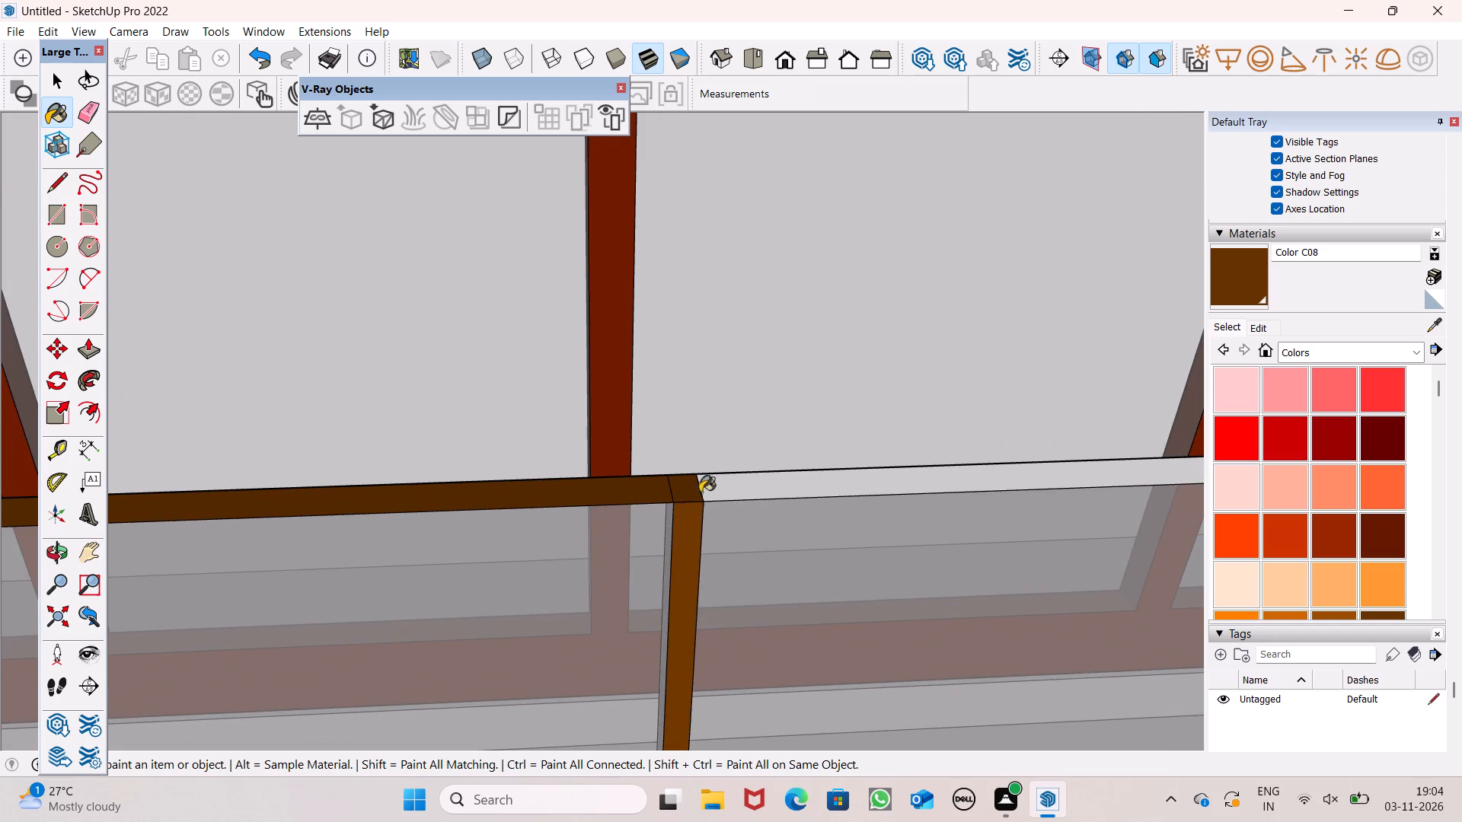
Paint the front railing's fourth and fifth top-rail segments and their post tops with Color C08.
{"action": "scroll", "coordinate": [540, 515], "scroll_direction": "down", "scroll_amount": 14}
{"action": "scroll", "coordinate": [826, 491], "scroll_direction": "up", "scroll_amount": 7}
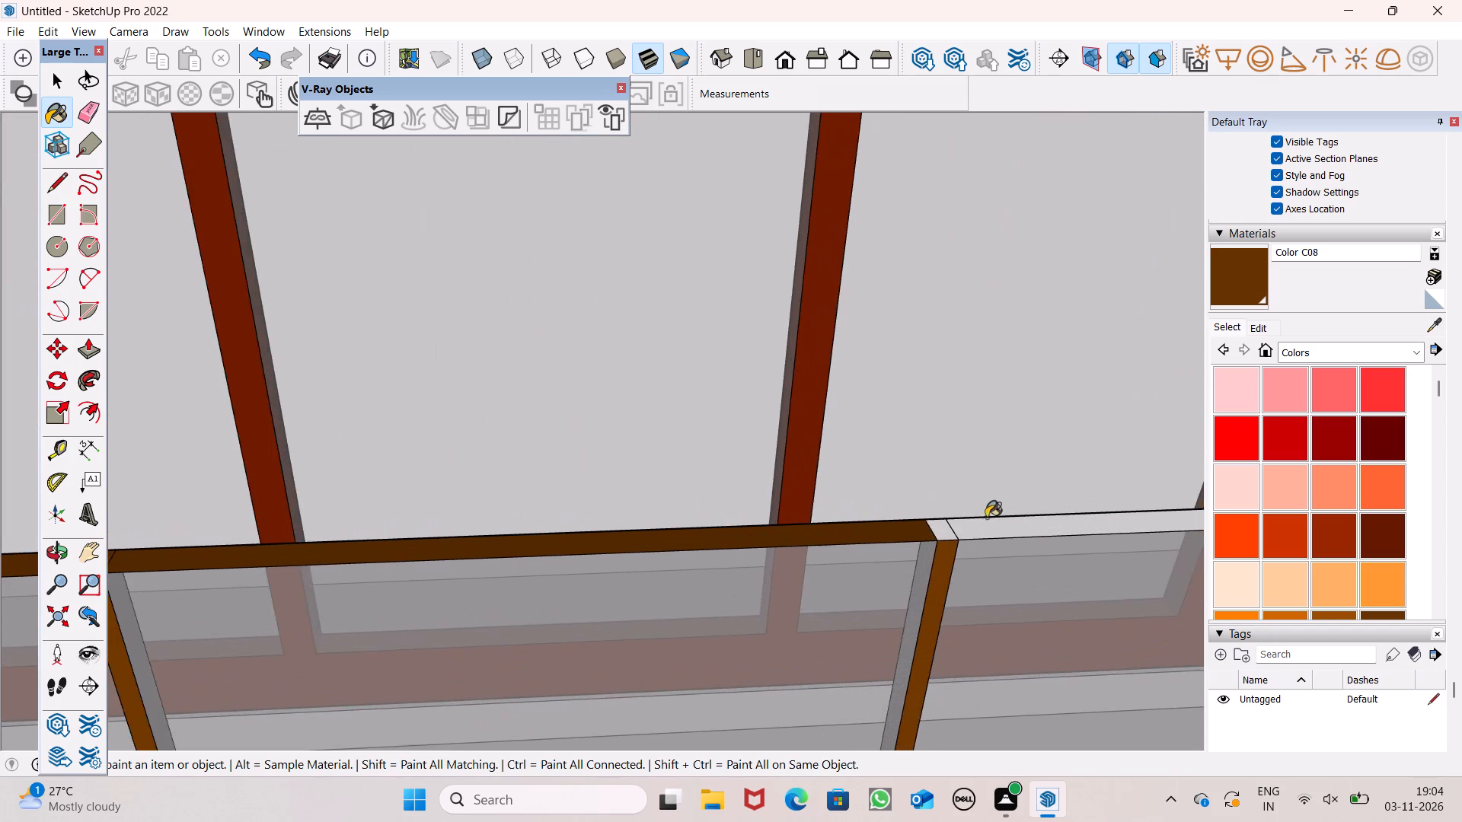
{"action": "scroll", "coordinate": [987, 514], "scroll_direction": "up", "scroll_amount": 6}
{"action": "left_click", "coordinate": [911, 537]}
{"action": "left_click", "coordinate": [957, 530]}
{"action": "scroll", "coordinate": [621, 532], "scroll_direction": "down", "scroll_amount": 6}
{"action": "scroll", "coordinate": [359, 505], "scroll_direction": "down", "scroll_amount": 5}
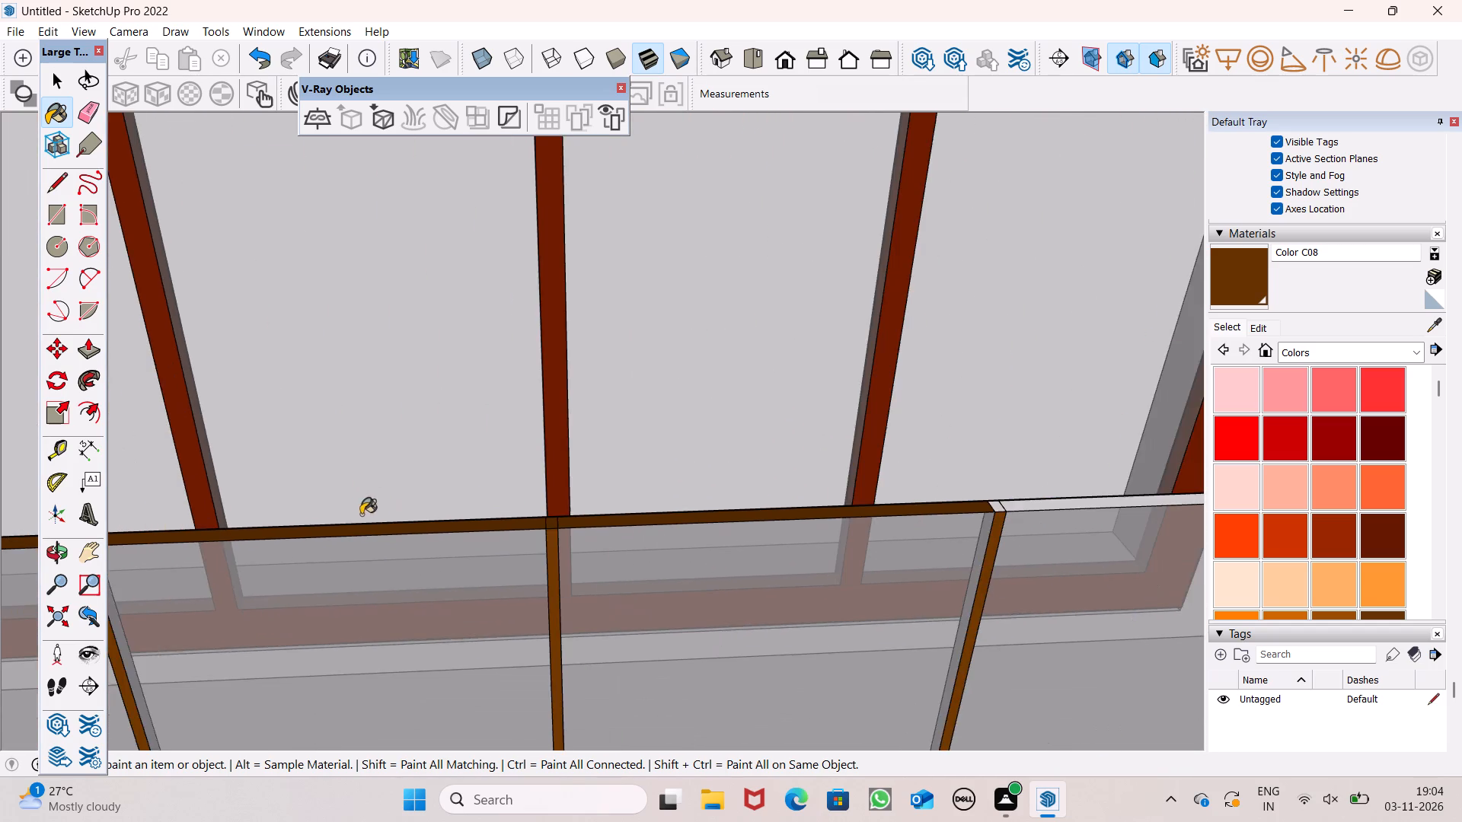
{"action": "scroll", "coordinate": [931, 519], "scroll_direction": "up", "scroll_amount": 5}
{"action": "scroll", "coordinate": [1124, 502], "scroll_direction": "up", "scroll_amount": 5}
{"action": "left_click", "coordinate": [1062, 495]}
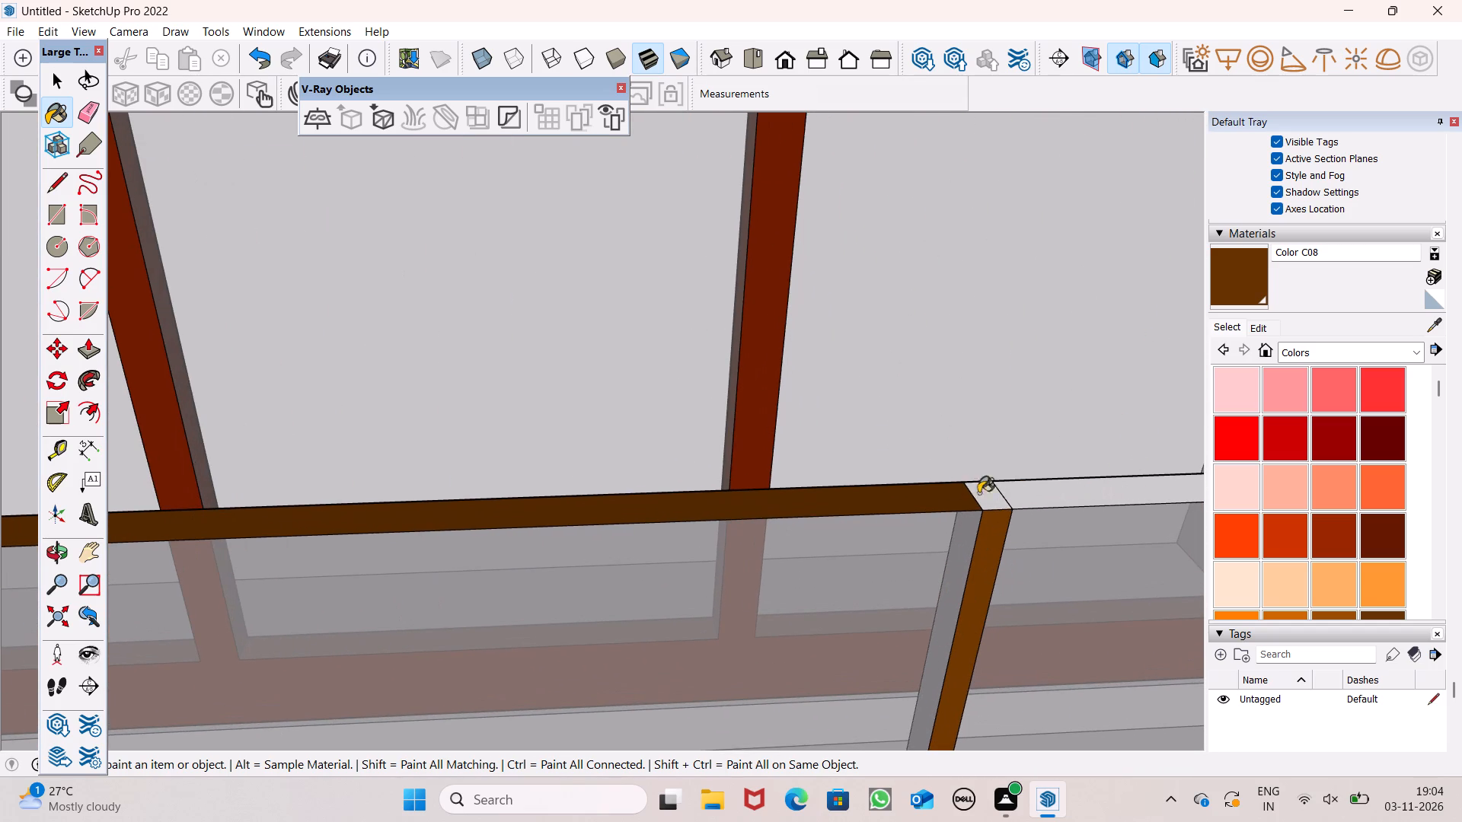
{"action": "left_click_drag", "start_coordinate": [1004, 492], "coordinate": [997, 495]}
Paint the front railing's last top-rail segment and the adjoining side railing's second top-rail segment with Color C08.
{"action": "scroll", "coordinate": [356, 603], "scroll_direction": "down", "scroll_amount": 7}
{"action": "scroll", "coordinate": [117, 556], "scroll_direction": "down", "scroll_amount": 7}
{"action": "scroll", "coordinate": [638, 568], "scroll_direction": "up", "scroll_amount": 5}
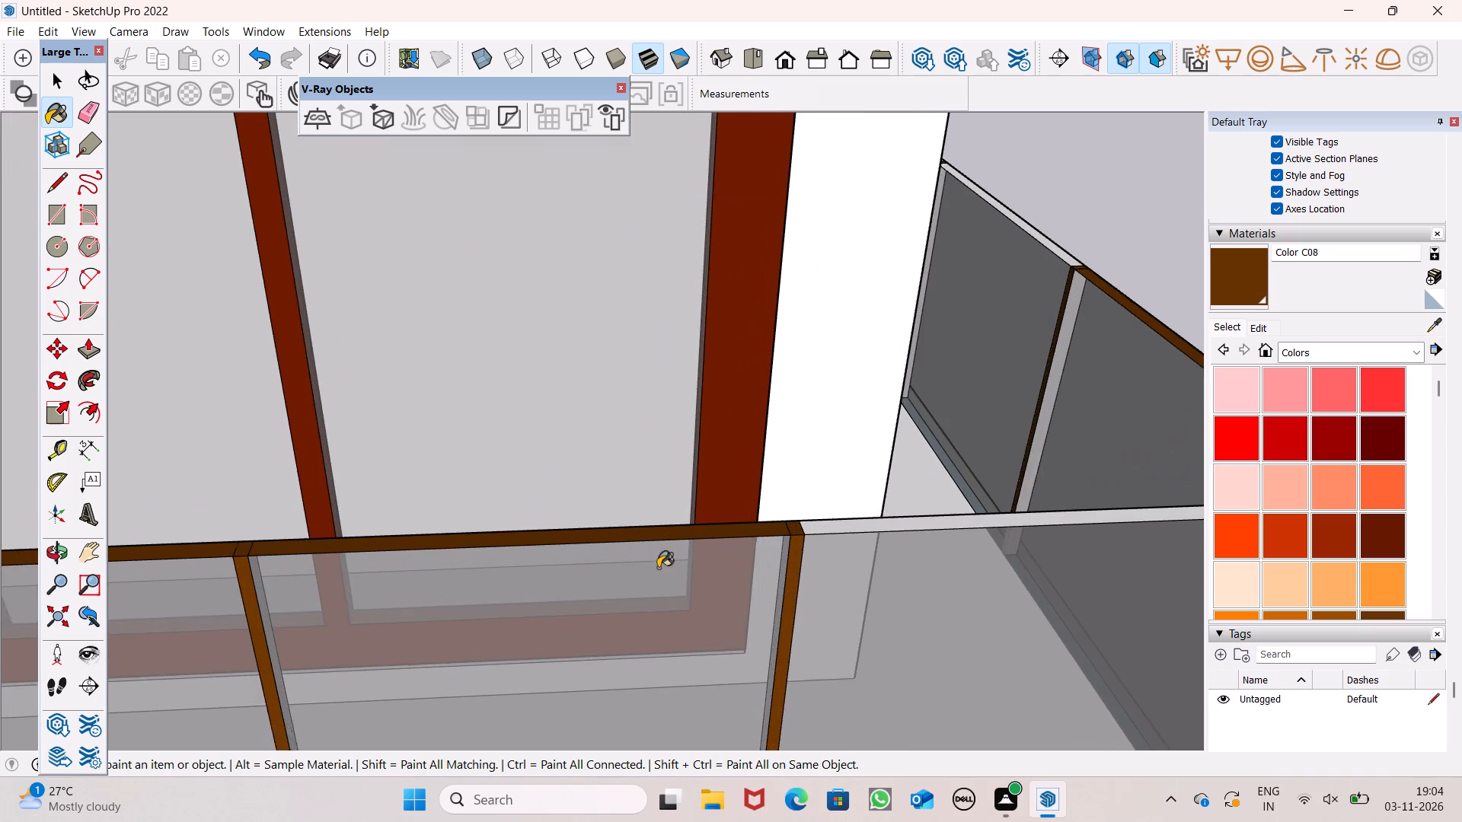
{"action": "scroll", "coordinate": [658, 568], "scroll_direction": "up", "scroll_amount": 1}
{"action": "left_click", "coordinate": [833, 529]}
{"action": "scroll", "coordinate": [681, 520], "scroll_direction": "down", "scroll_amount": 7}
{"action": "scroll", "coordinate": [892, 429], "scroll_direction": "up", "scroll_amount": 7}
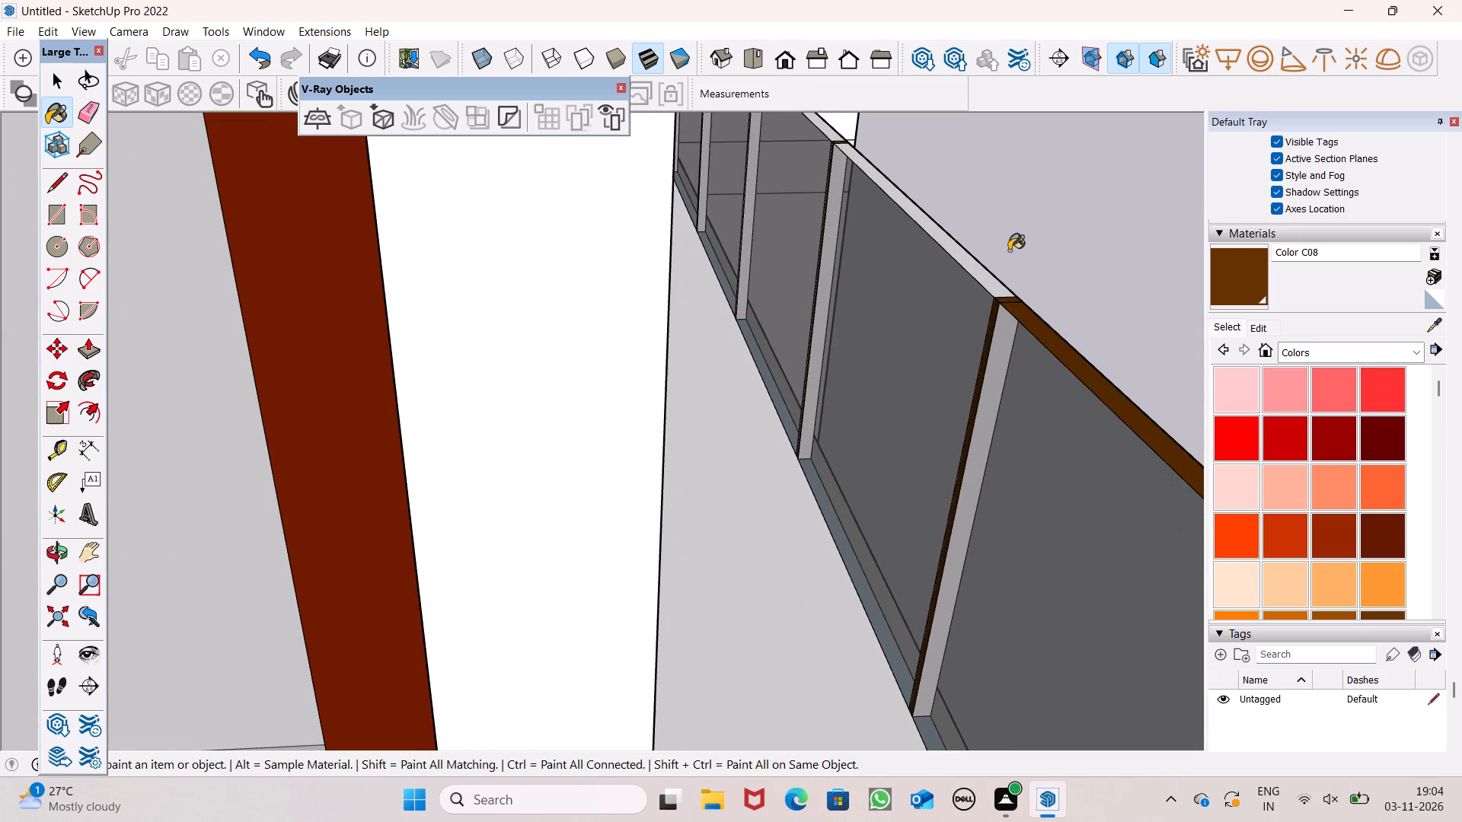
{"action": "left_click", "coordinate": [988, 282]}
Paint the unpainted inner face of the side railing post near the far wall end with Color C08.
{"action": "middle_click_drag", "start_coordinate": [950, 333], "coordinate": [990, 263]}
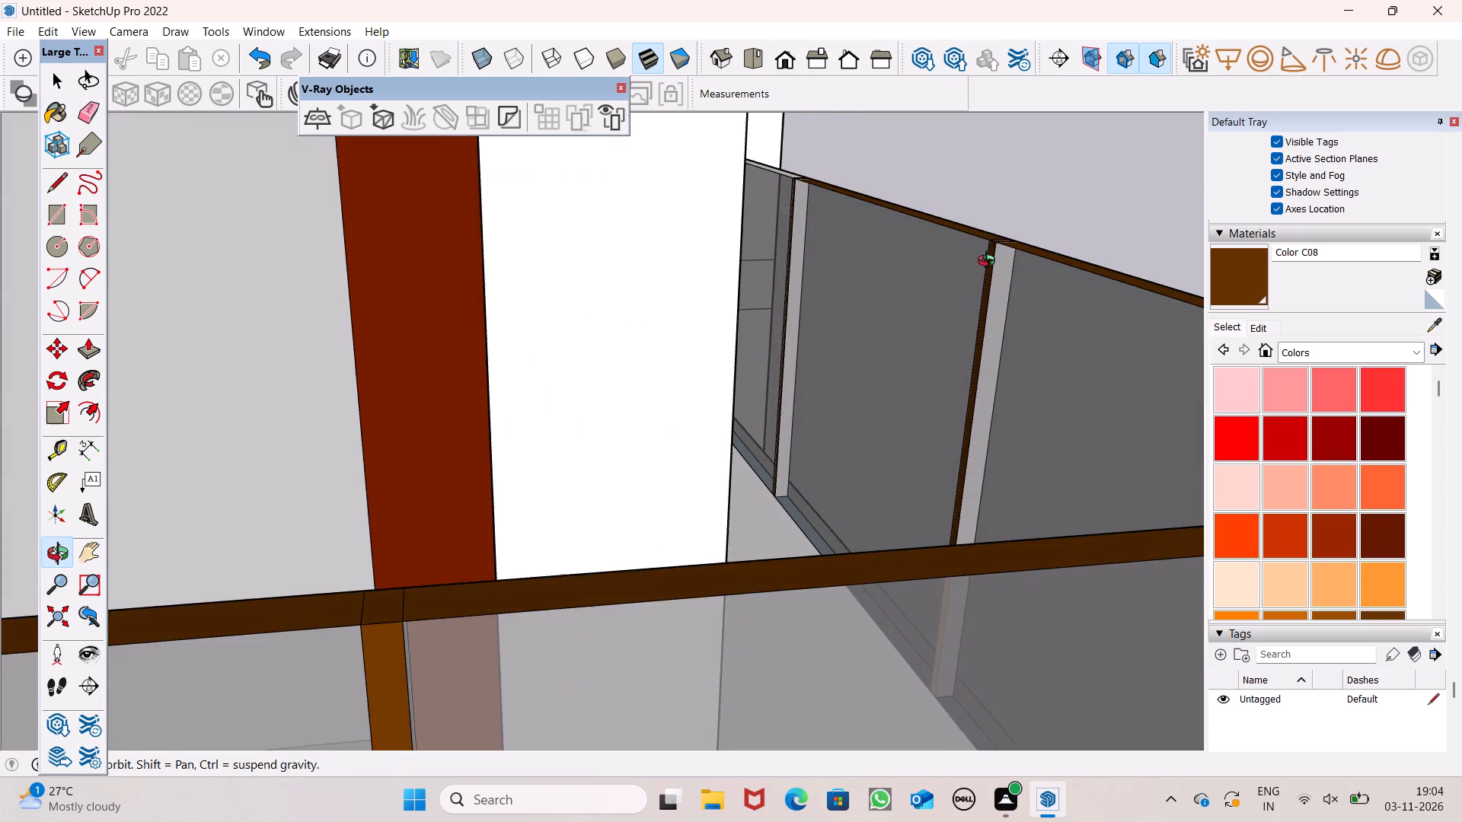
{"action": "middle_click_drag", "start_coordinate": [990, 263], "coordinate": [977, 260]}
{"action": "scroll", "coordinate": [820, 262], "scroll_direction": "up", "scroll_amount": 7}
{"action": "scroll", "coordinate": [621, 318], "scroll_direction": "up", "scroll_amount": 7}
{"action": "middle_click_drag", "start_coordinate": [614, 365], "coordinate": [677, 378]}
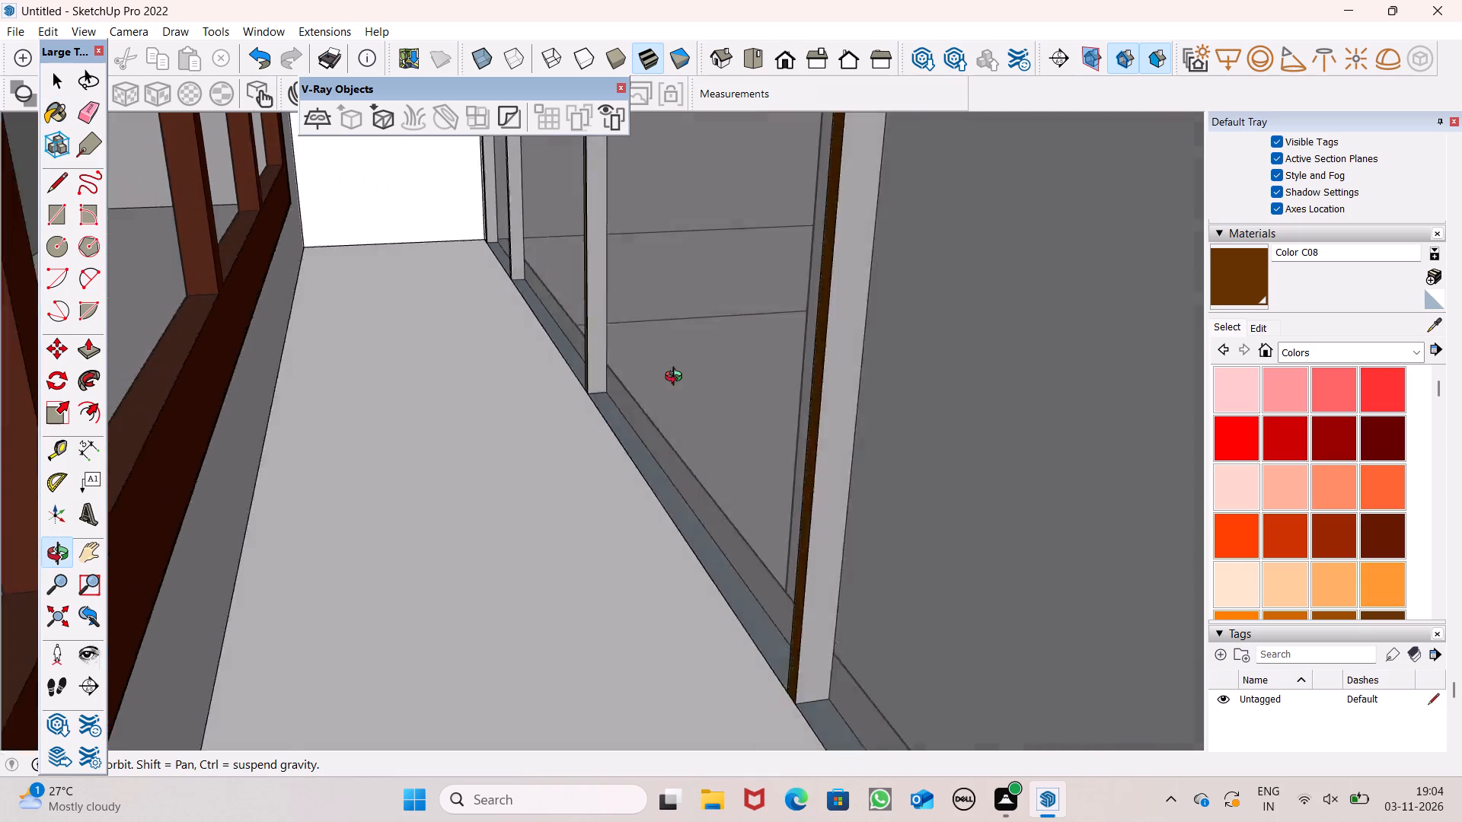
{"action": "middle_click_drag", "start_coordinate": [677, 378], "coordinate": [700, 413]}
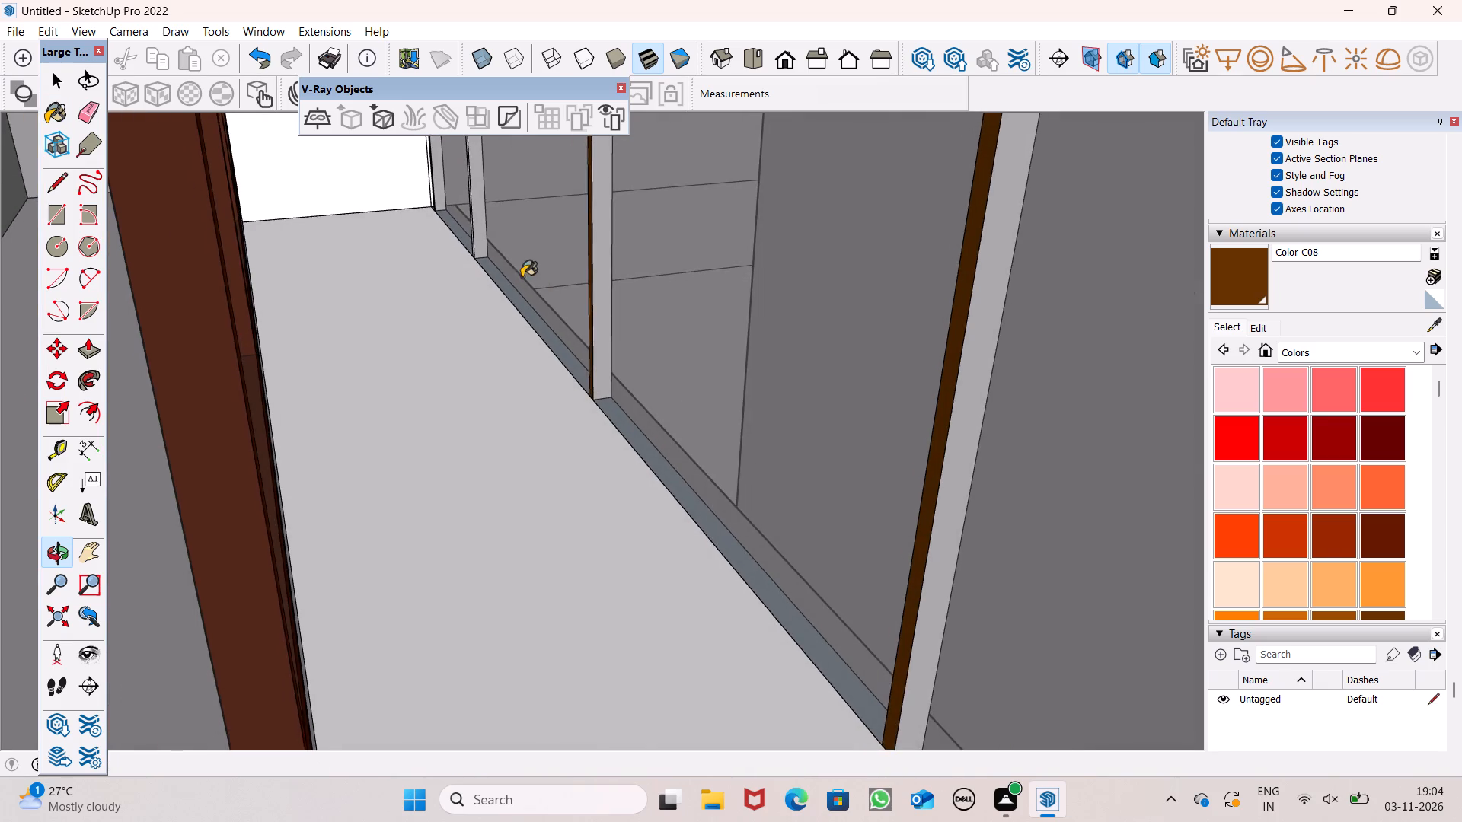
{"action": "scroll", "coordinate": [509, 269], "scroll_direction": "up", "scroll_amount": 6}
{"action": "scroll", "coordinate": [426, 225], "scroll_direction": "up", "scroll_amount": 6}
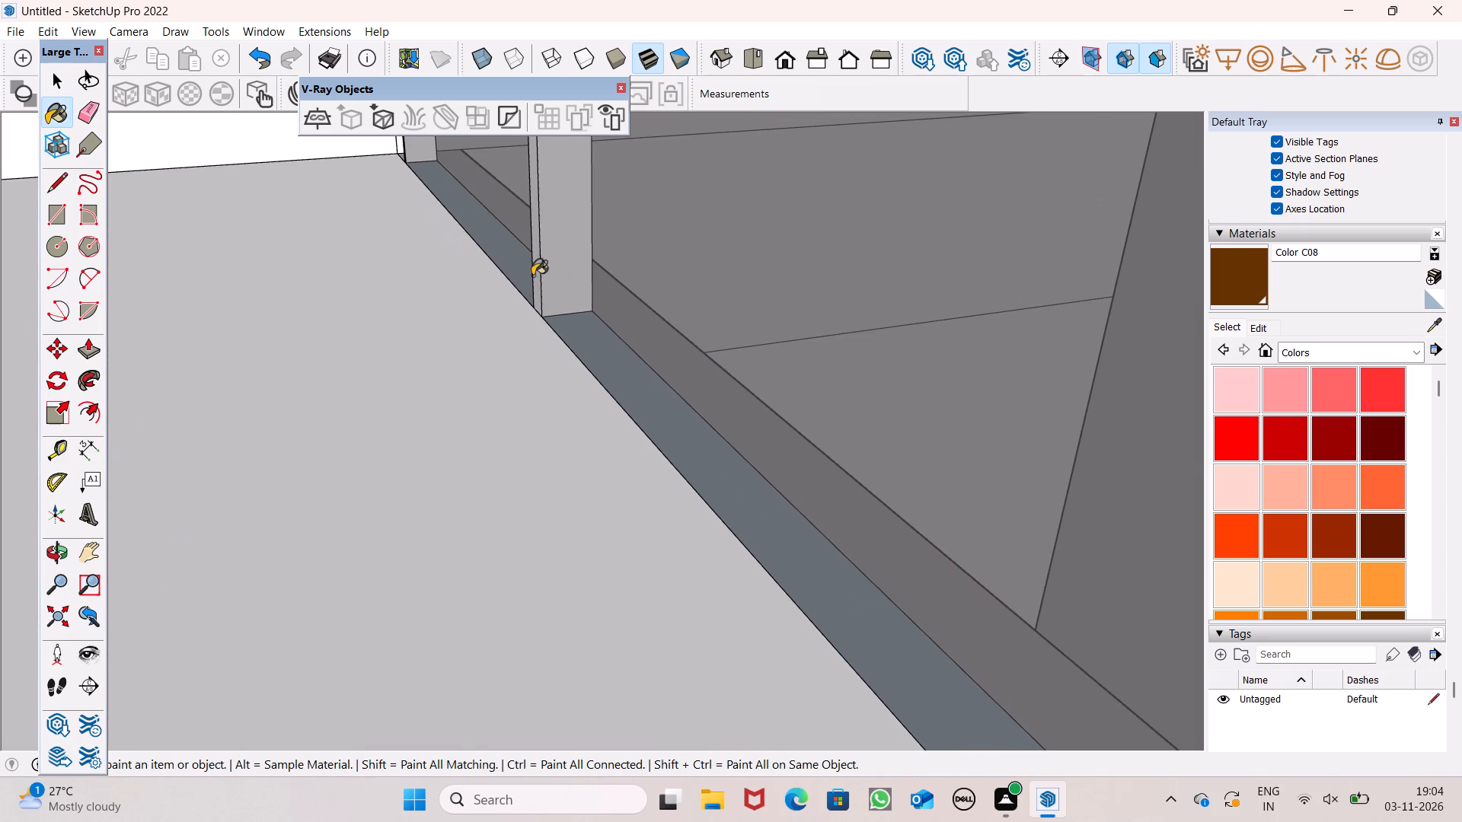
{"action": "left_click", "coordinate": [535, 279]}
Draw a short line along the base edge of the side railing's end post at the wall to fill its open face.
{"action": "middle_click_drag", "start_coordinate": [500, 295], "coordinate": [499, 229]}
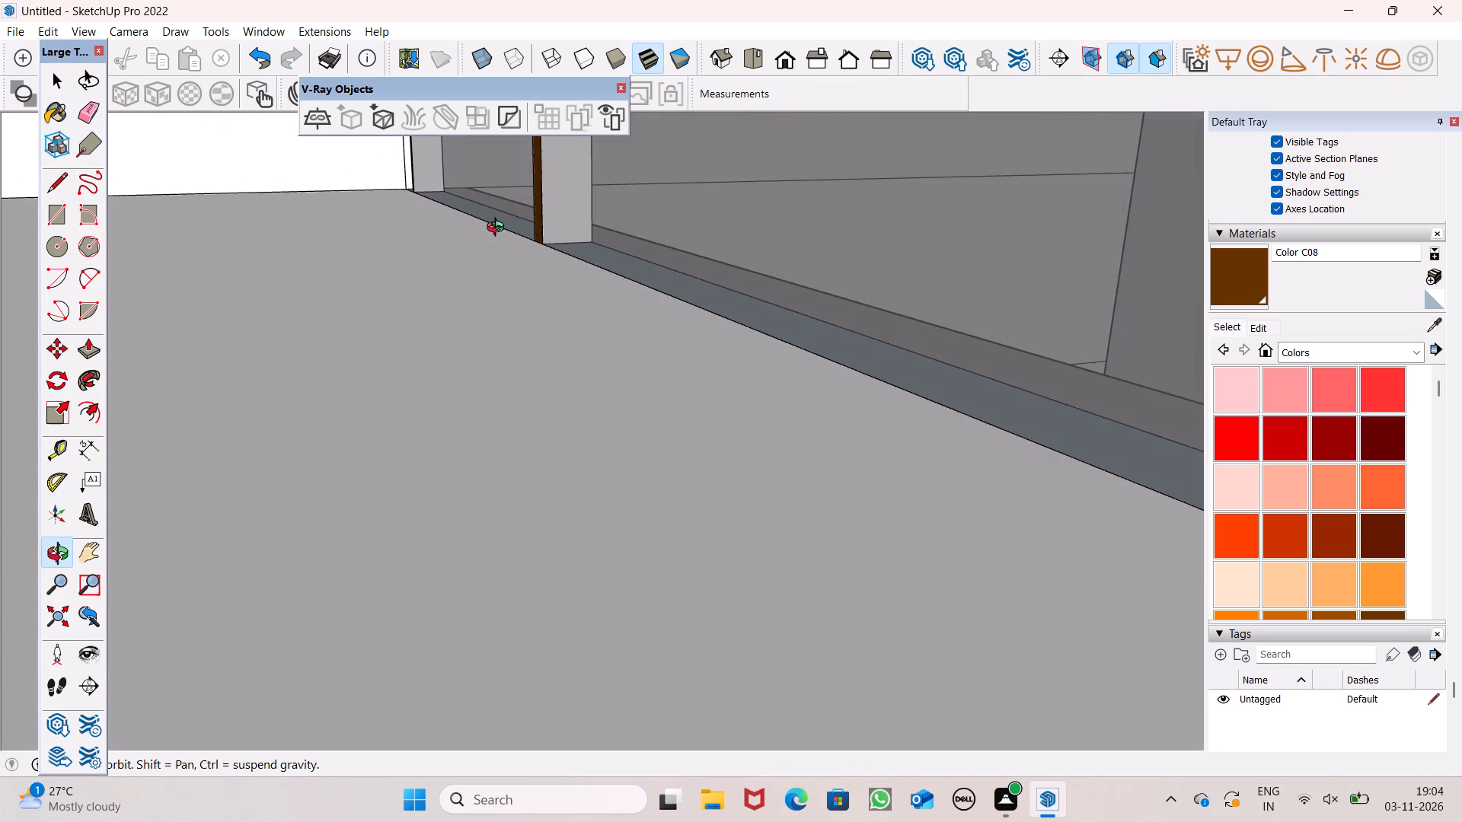
{"action": "middle_click_drag", "start_coordinate": [499, 229], "coordinate": [560, 245]}
{"action": "scroll", "coordinate": [369, 217], "scroll_direction": "up", "scroll_amount": 2}
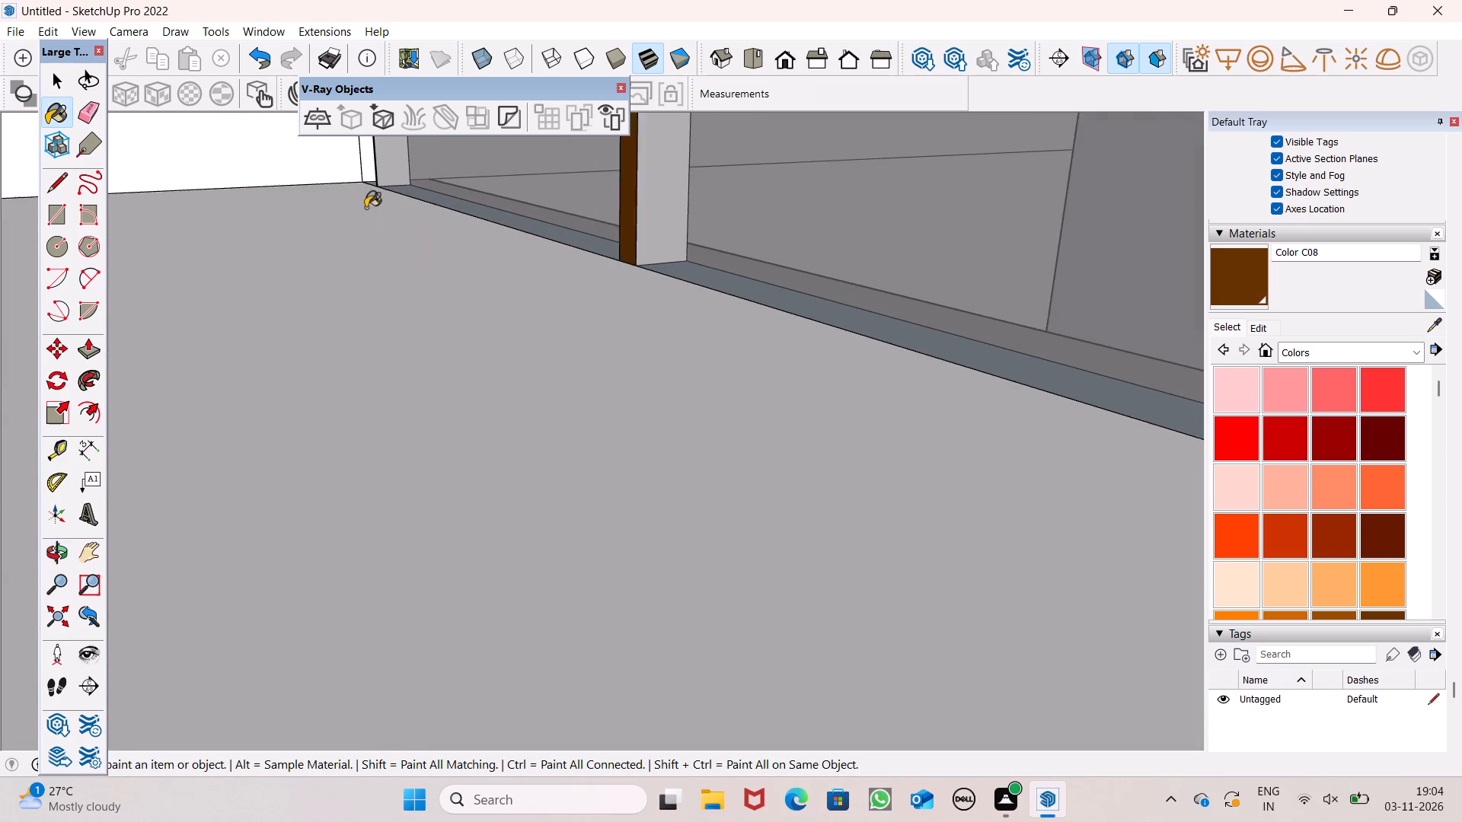
{"action": "scroll", "coordinate": [365, 208], "scroll_direction": "up", "scroll_amount": 6}
{"action": "middle_click_drag", "start_coordinate": [381, 223], "coordinate": [550, 292]}
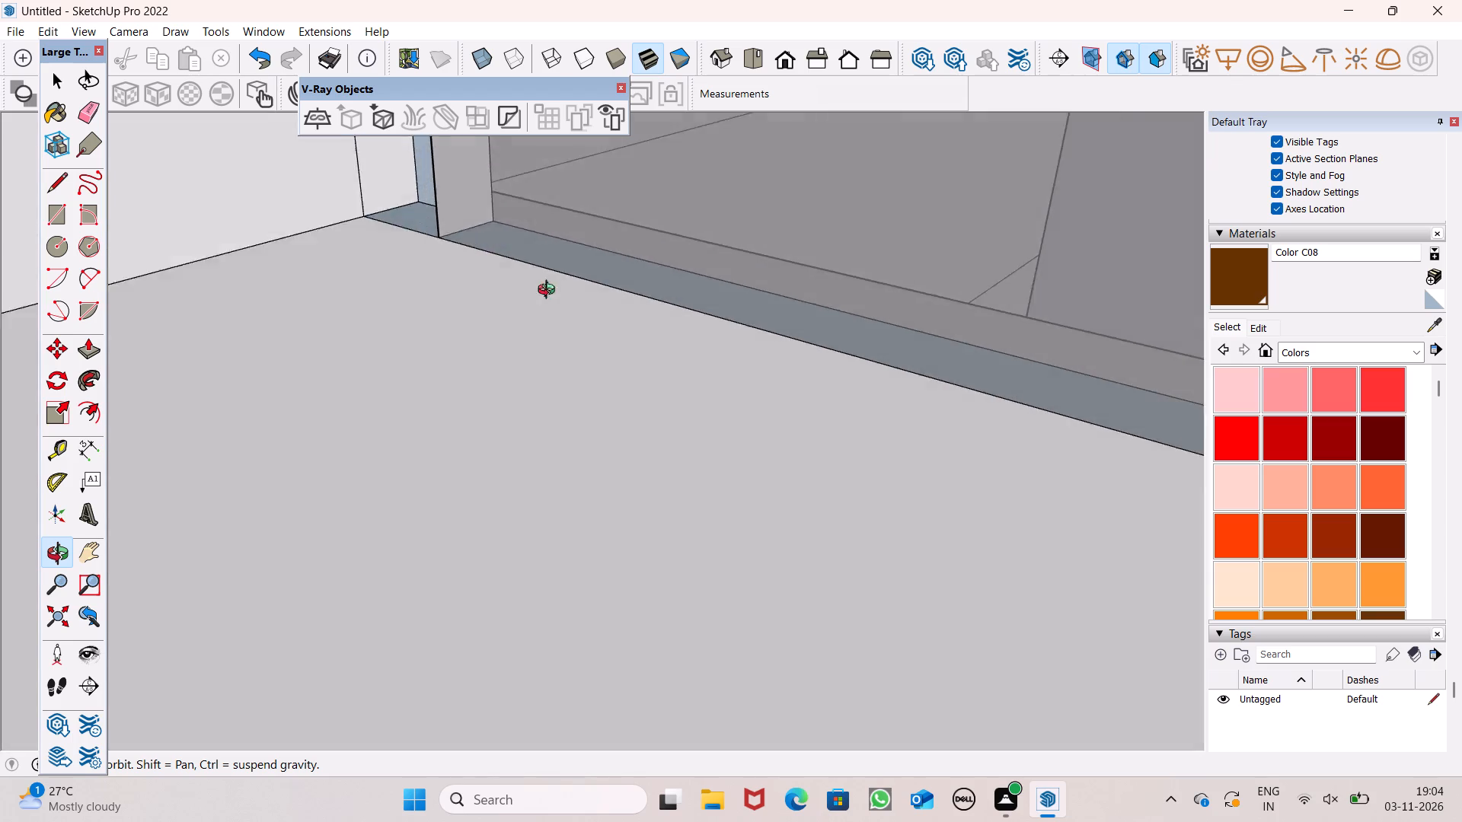
{"action": "middle_click_drag", "start_coordinate": [550, 292], "coordinate": [785, 397]}
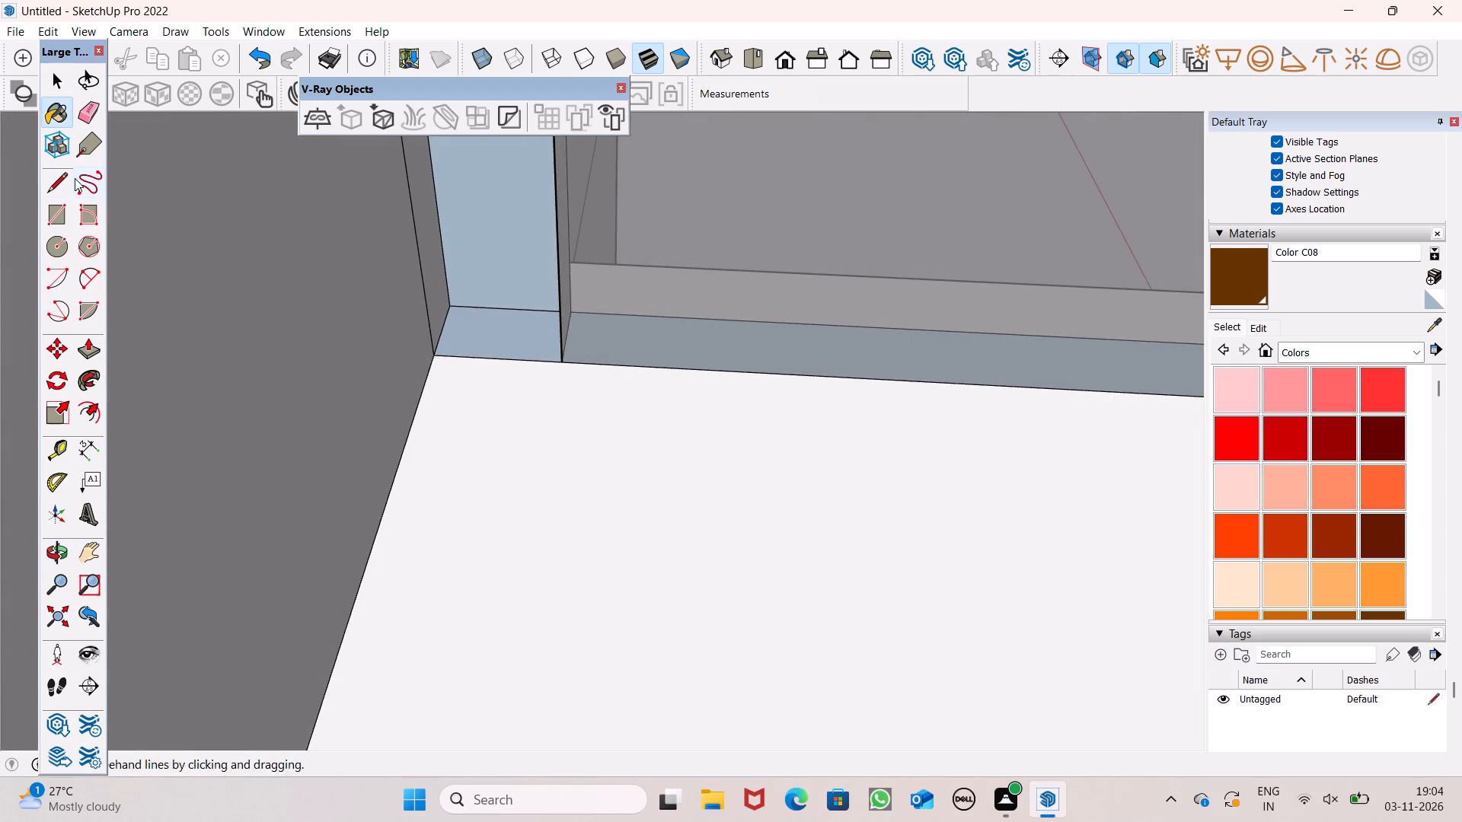
{"action": "left_click", "coordinate": [65, 180]}
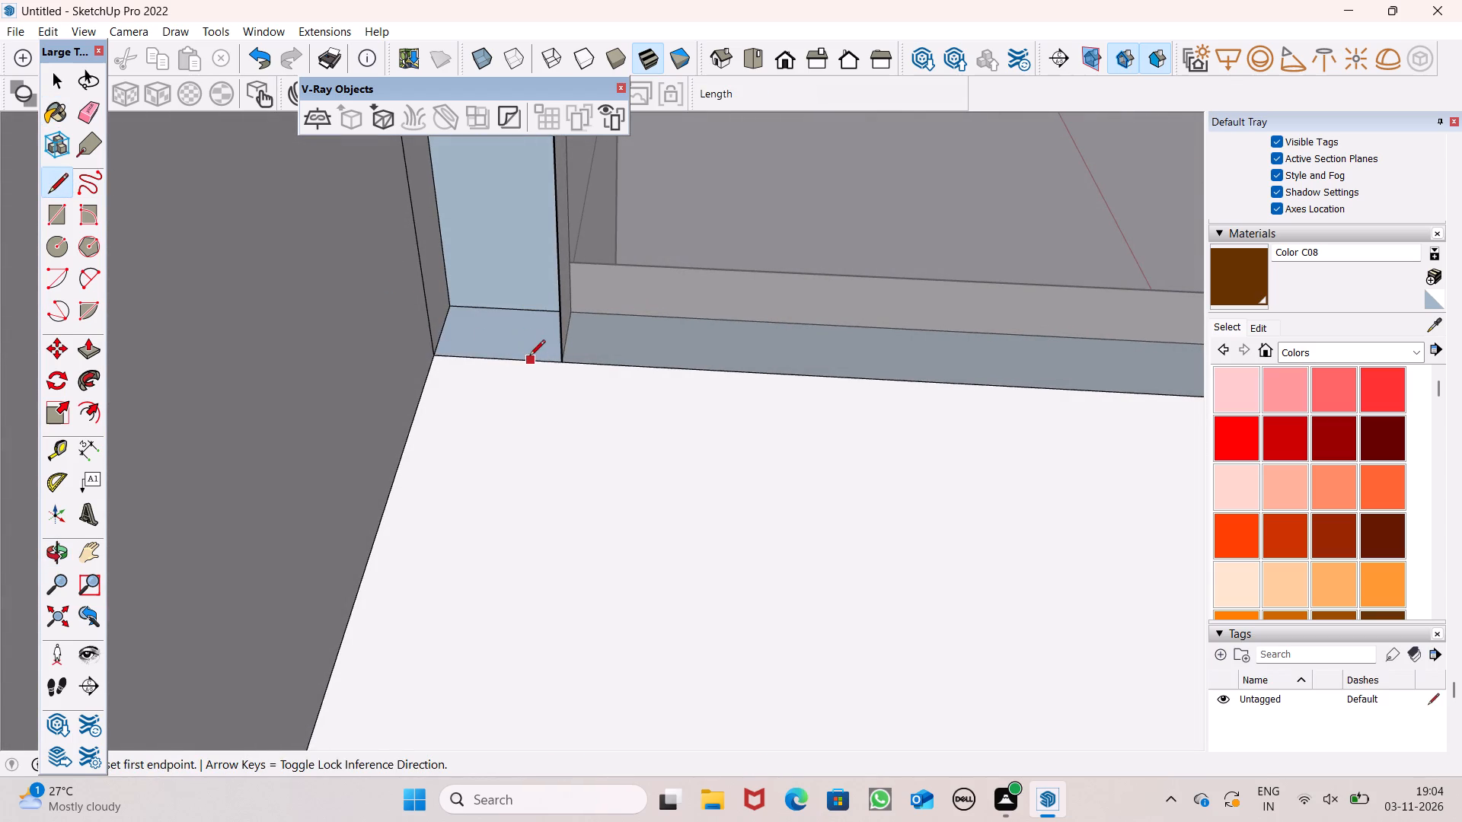
{"action": "left_click", "coordinate": [528, 357]}
{"action": "left_click", "coordinate": [555, 359]}
Paint the filled inner face and the outer face of the side railing's end post with Color C08.
{"action": "left_click", "coordinate": [1216, 301]}
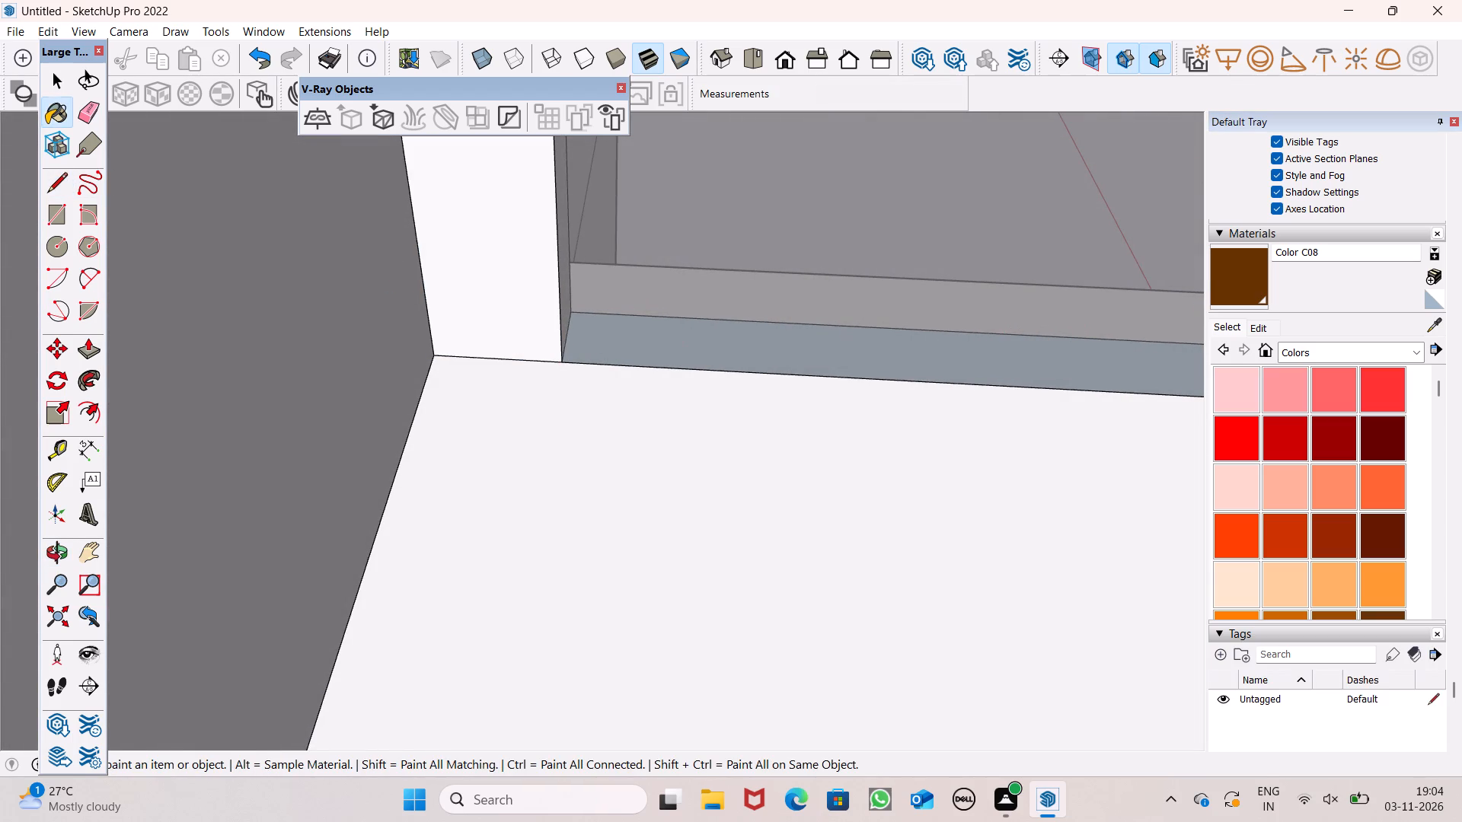
{"action": "left_click", "coordinate": [480, 279]}
{"action": "middle_click_drag", "start_coordinate": [817, 384], "coordinate": [0, 359]}
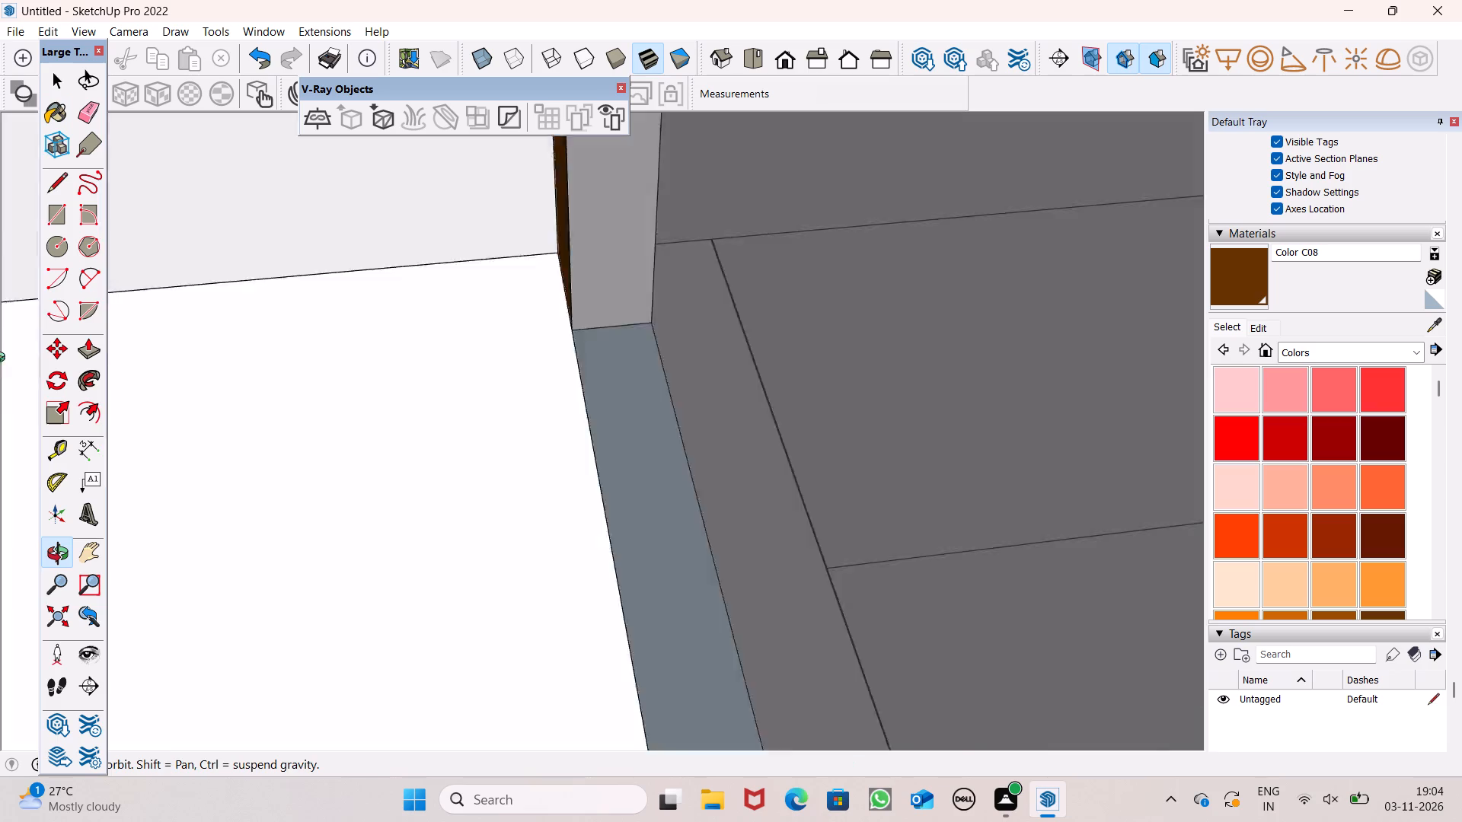
{"action": "middle_click_drag", "start_coordinate": [0, 359], "coordinate": [0, 282]}
{"action": "left_click", "coordinate": [703, 259]}
Paint the railing post next to the wall end, its top cap and the adjoining top-rail segments with Color C08.
{"action": "scroll", "coordinate": [651, 325], "scroll_direction": "down", "scroll_amount": 9}
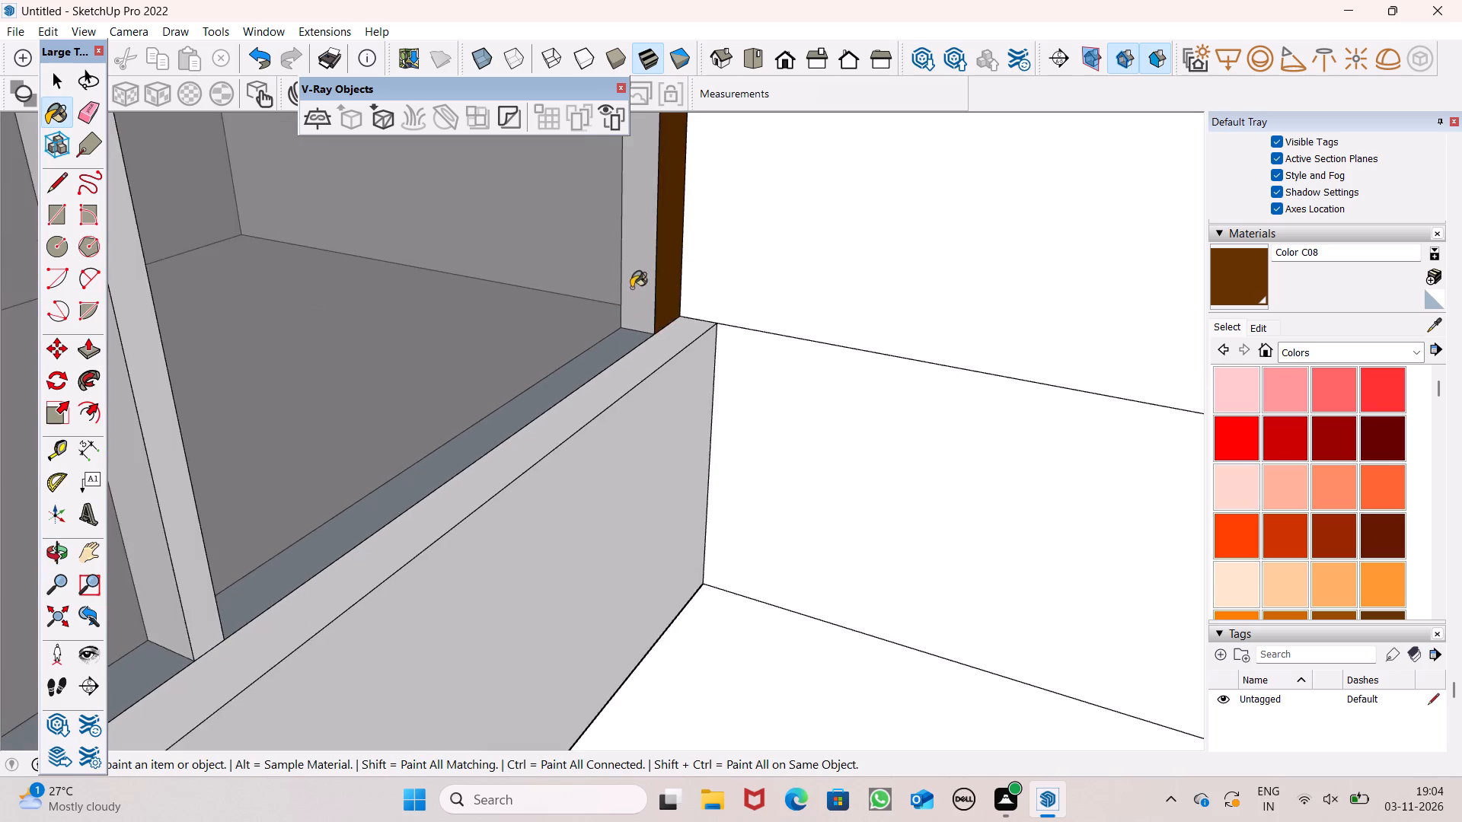
{"action": "scroll", "coordinate": [631, 288], "scroll_direction": "down", "scroll_amount": 13}
{"action": "middle_click_drag", "start_coordinate": [659, 370], "coordinate": [545, 473]}
{"action": "scroll", "coordinate": [413, 312], "scroll_direction": "up", "scroll_amount": 7}
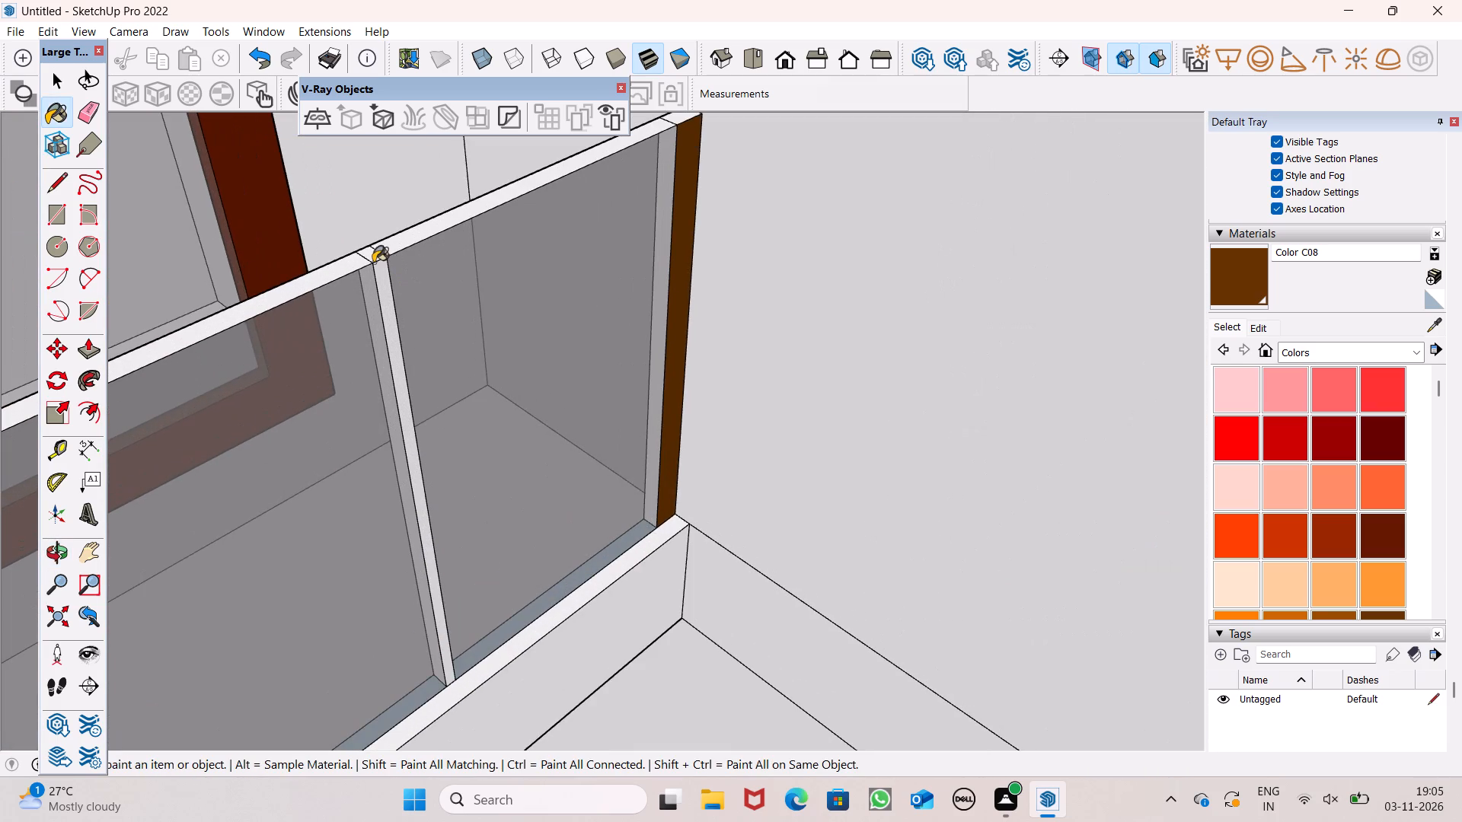
{"action": "left_click", "coordinate": [372, 260]}
{"action": "left_click", "coordinate": [379, 272]}
{"action": "left_click", "coordinate": [390, 249]}
{"action": "left_click", "coordinate": [359, 260]}
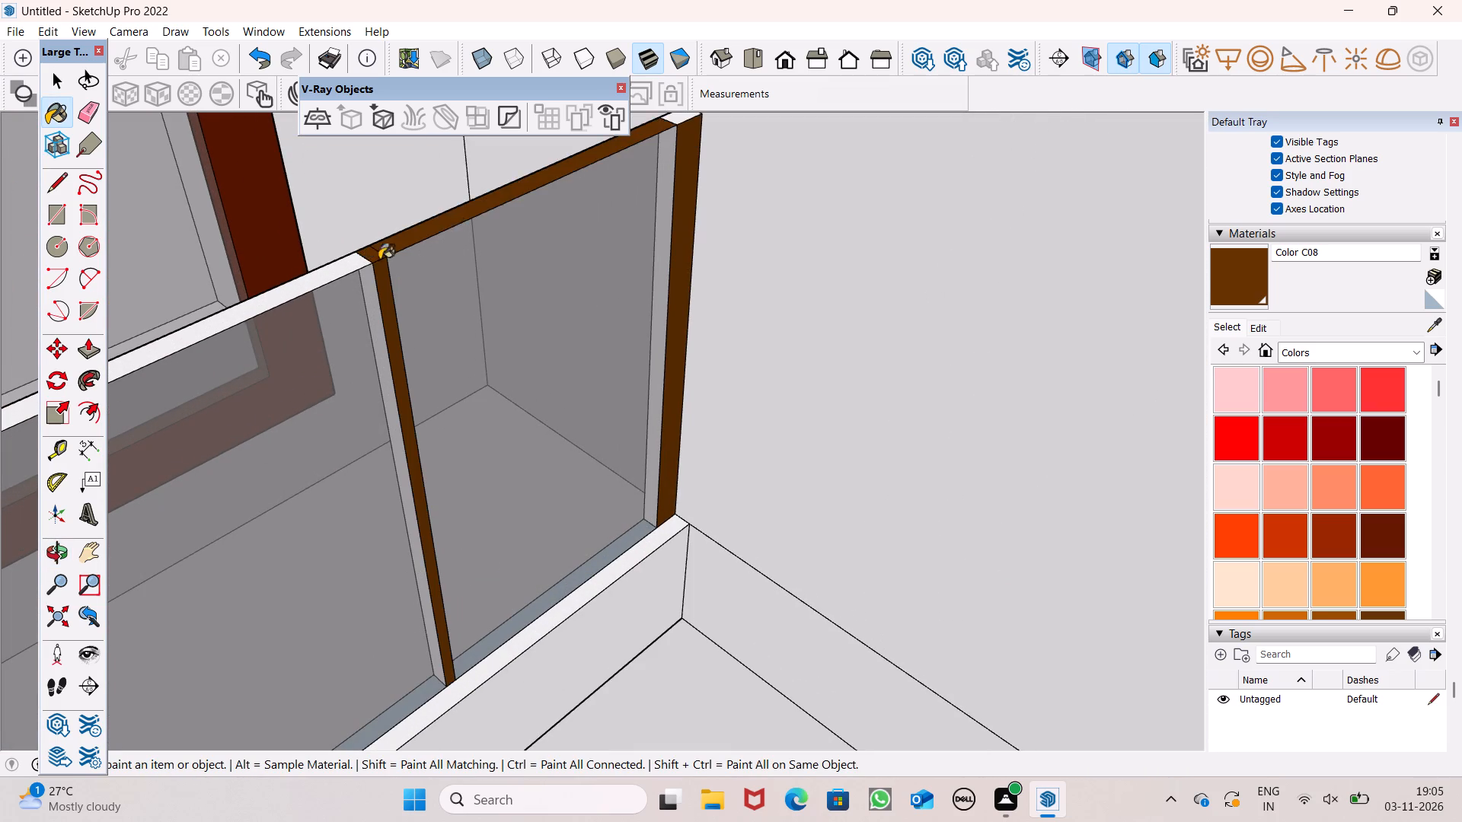
{"action": "scroll", "coordinate": [609, 237], "scroll_direction": "down", "scroll_amount": 4}
{"action": "scroll", "coordinate": [691, 148], "scroll_direction": "up", "scroll_amount": 5}
{"action": "left_click", "coordinate": [630, 172]}
{"action": "scroll", "coordinate": [701, 193], "scroll_direction": "down", "scroll_amount": 6}
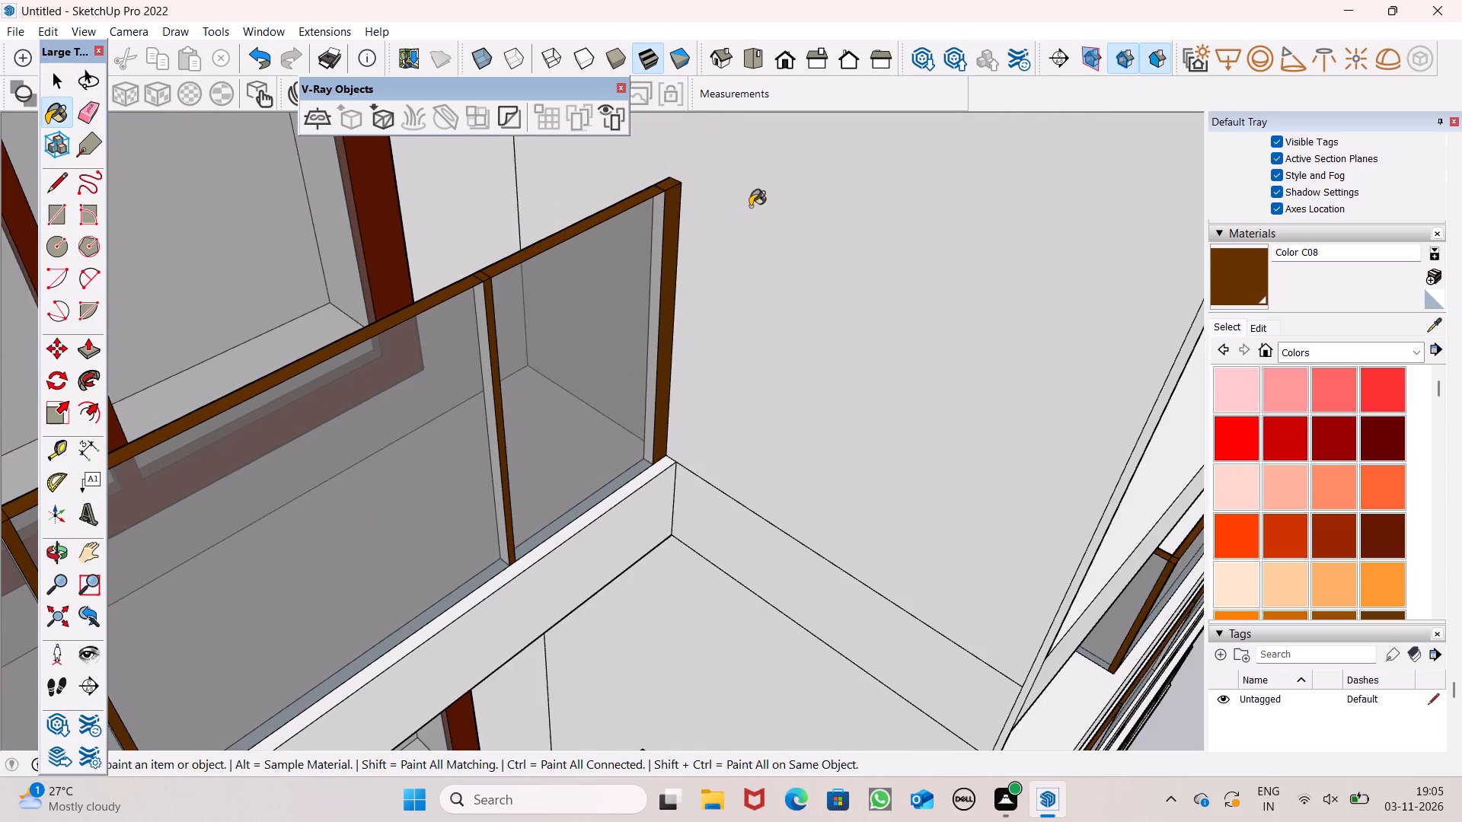
Paint the same railing's two remaining white top-rail segments with Color C08.
{"action": "scroll", "coordinate": [805, 204], "scroll_direction": "down", "scroll_amount": 9}
{"action": "scroll", "coordinate": [463, 336], "scroll_direction": "up", "scroll_amount": 12}
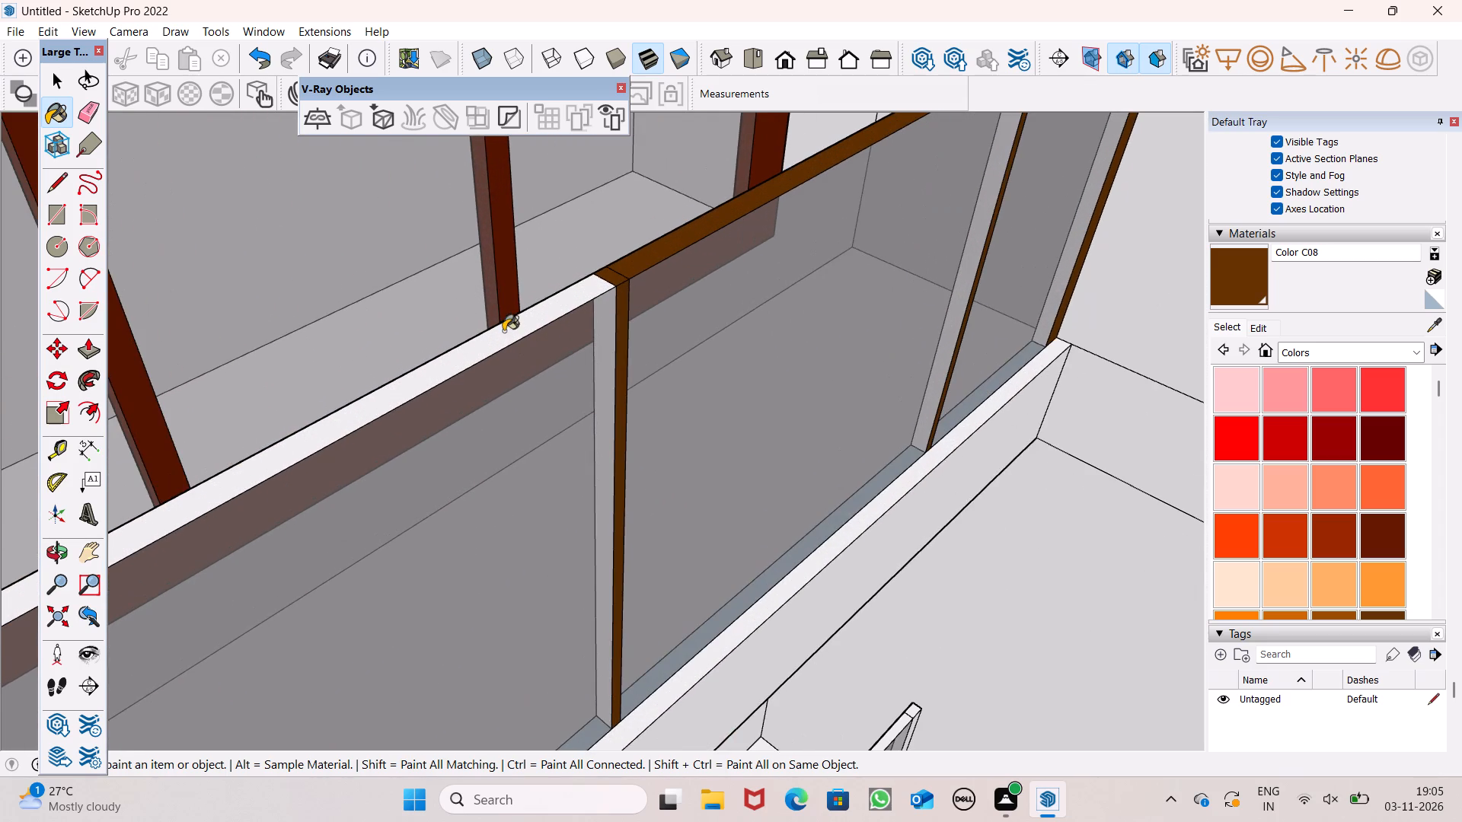
{"action": "left_click", "coordinate": [503, 331]}
{"action": "scroll", "coordinate": [783, 217], "scroll_direction": "down", "scroll_amount": 12}
{"action": "scroll", "coordinate": [513, 391], "scroll_direction": "up", "scroll_amount": 6}
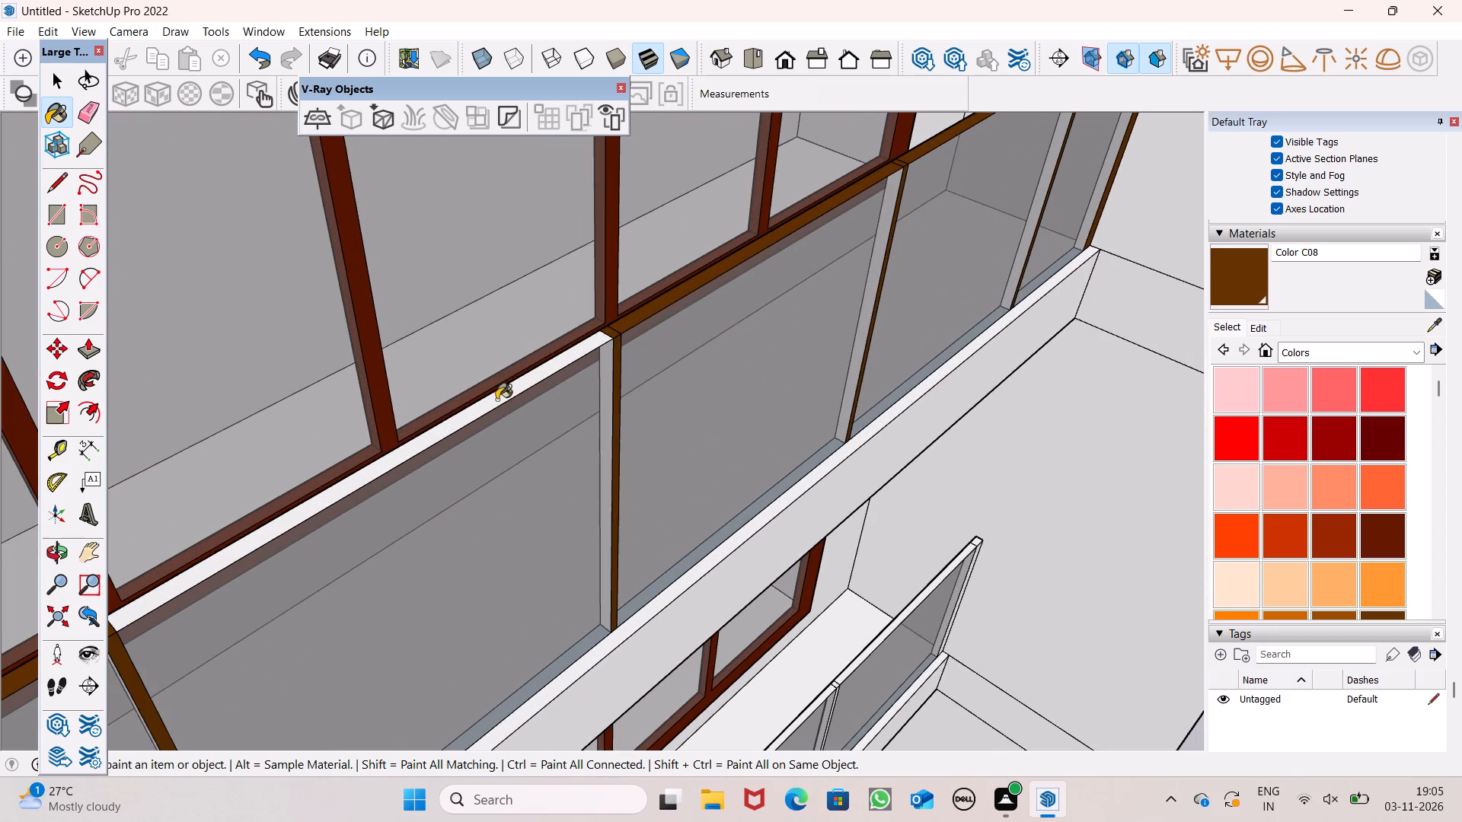
{"action": "left_click", "coordinate": [500, 399]}
{"action": "scroll", "coordinate": [668, 300], "scroll_direction": "down", "scroll_amount": 7}
{"action": "middle_click_drag", "start_coordinate": [641, 346], "coordinate": [545, 302]}
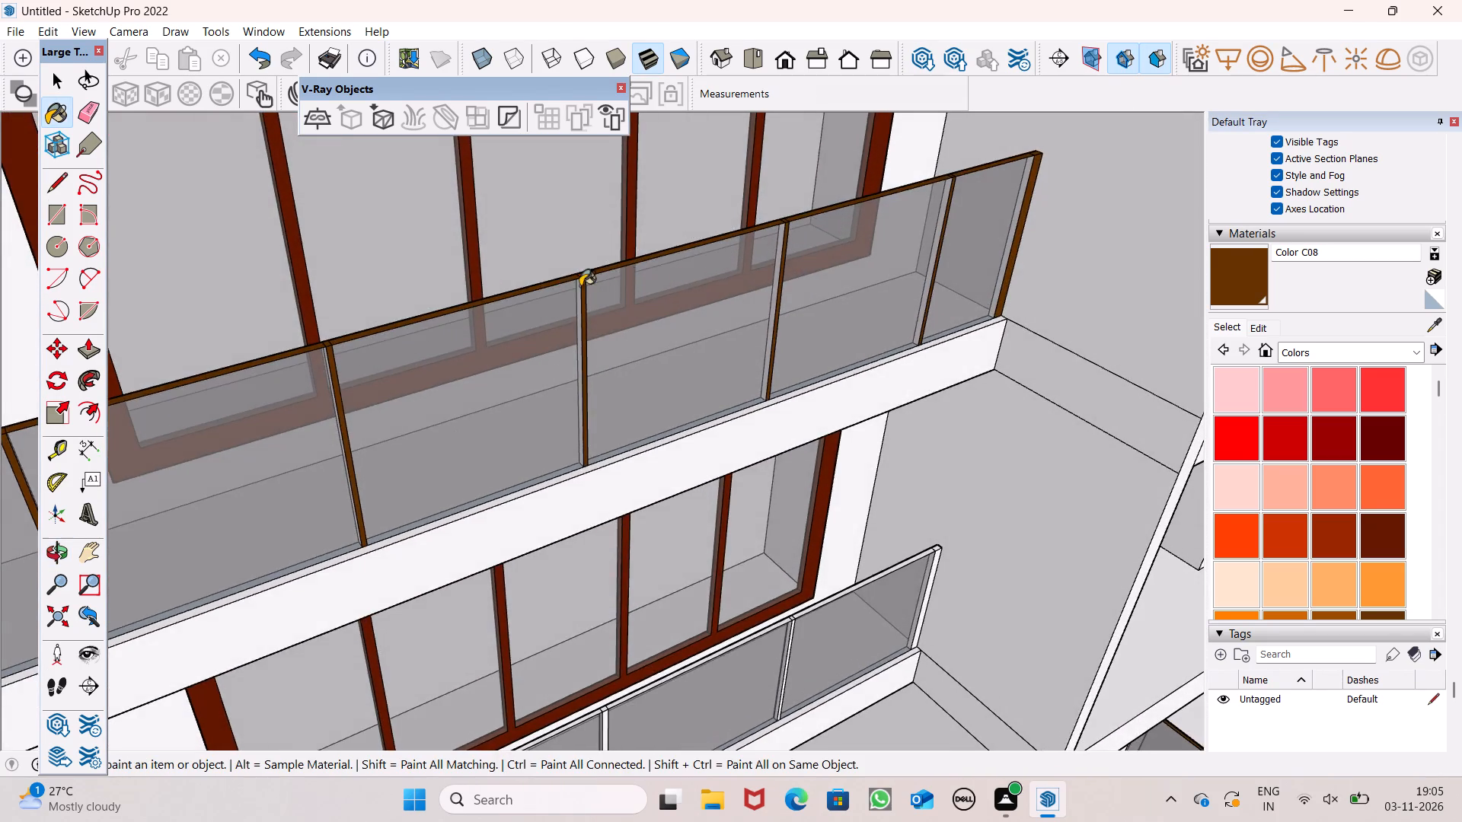
On the balcony one floor below, paint the railing's wall-end post, its top cap and the adjoining top-rail segment with Color C08.
{"action": "scroll", "coordinate": [729, 282], "scroll_direction": "down", "scroll_amount": 7}
{"action": "scroll", "coordinate": [709, 209], "scroll_direction": "down", "scroll_amount": 4}
{"action": "middle_click_drag", "start_coordinate": [682, 341], "coordinate": [529, 269]}
{"action": "scroll", "coordinate": [624, 403], "scroll_direction": "up", "scroll_amount": 6}
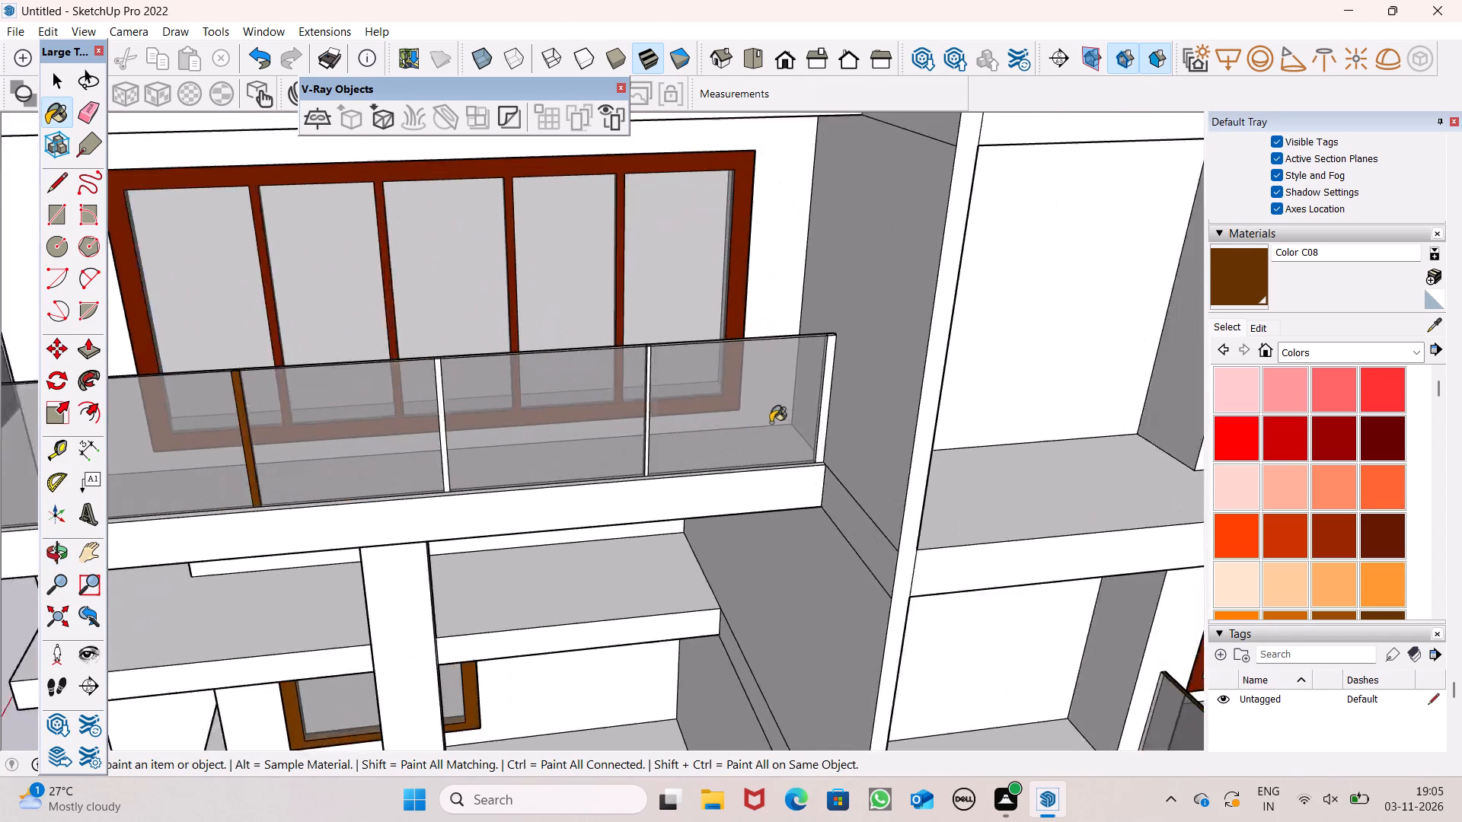
{"action": "scroll", "coordinate": [771, 422], "scroll_direction": "up", "scroll_amount": 2}
{"action": "scroll", "coordinate": [851, 371], "scroll_direction": "up", "scroll_amount": 13}
{"action": "left_click", "coordinate": [822, 312]}
{"action": "middle_click_drag", "start_coordinate": [809, 308], "coordinate": [803, 384]}
{"action": "scroll", "coordinate": [803, 383], "scroll_direction": "up", "scroll_amount": 7}
{"action": "left_click", "coordinate": [824, 260]}
{"action": "left_click", "coordinate": [781, 279]}
Paint the unpainted wall-facing side of that wall-end post with Color C08.
{"action": "middle_click_drag", "start_coordinate": [535, 302], "coordinate": [558, 357]}
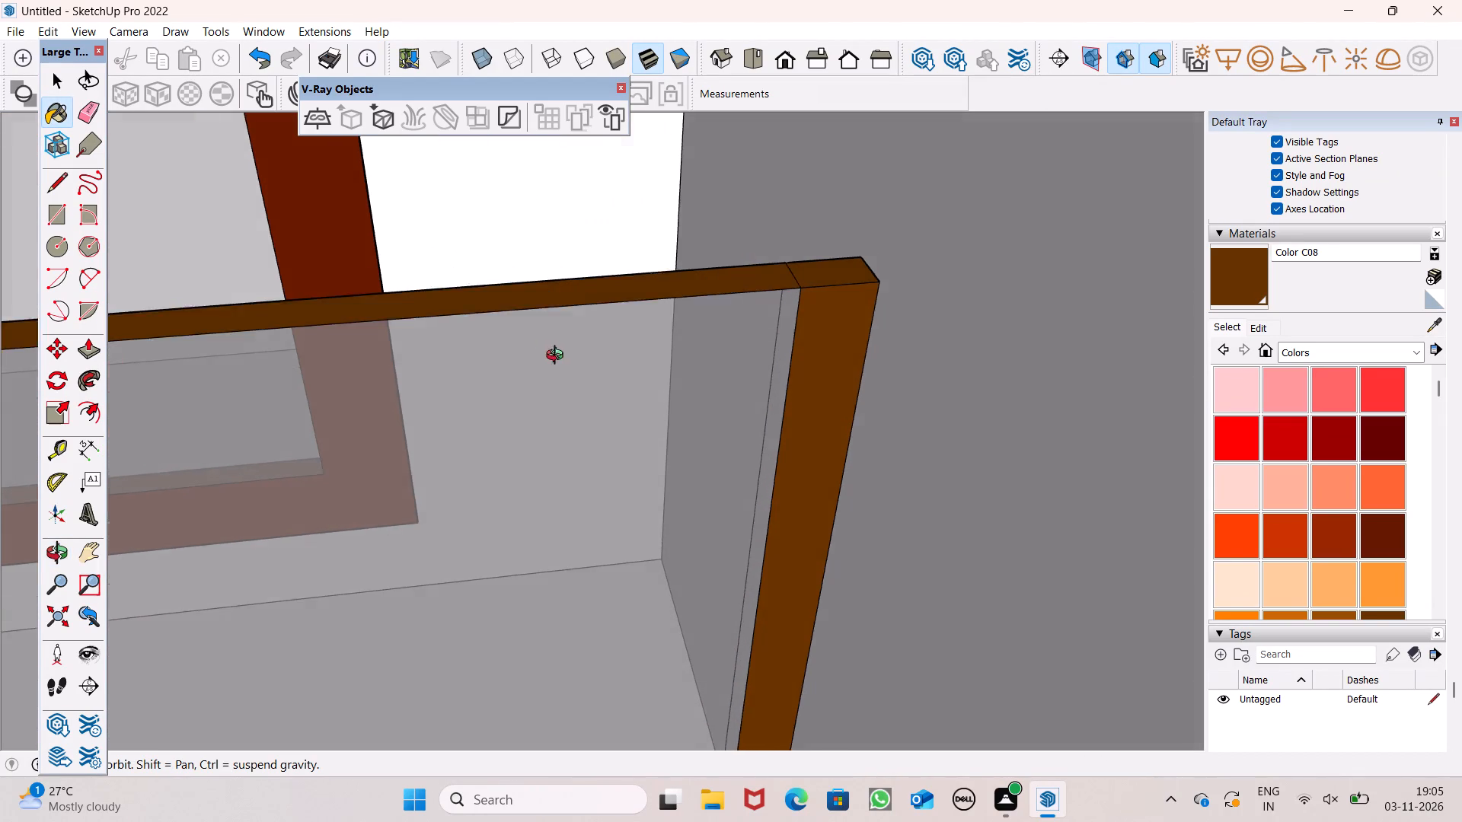
{"action": "middle_click_drag", "start_coordinate": [558, 357], "coordinate": [1416, 276]}
{"action": "scroll", "coordinate": [1416, 274], "scroll_direction": "up", "scroll_amount": 1}
{"action": "left_click", "coordinate": [393, 328]}
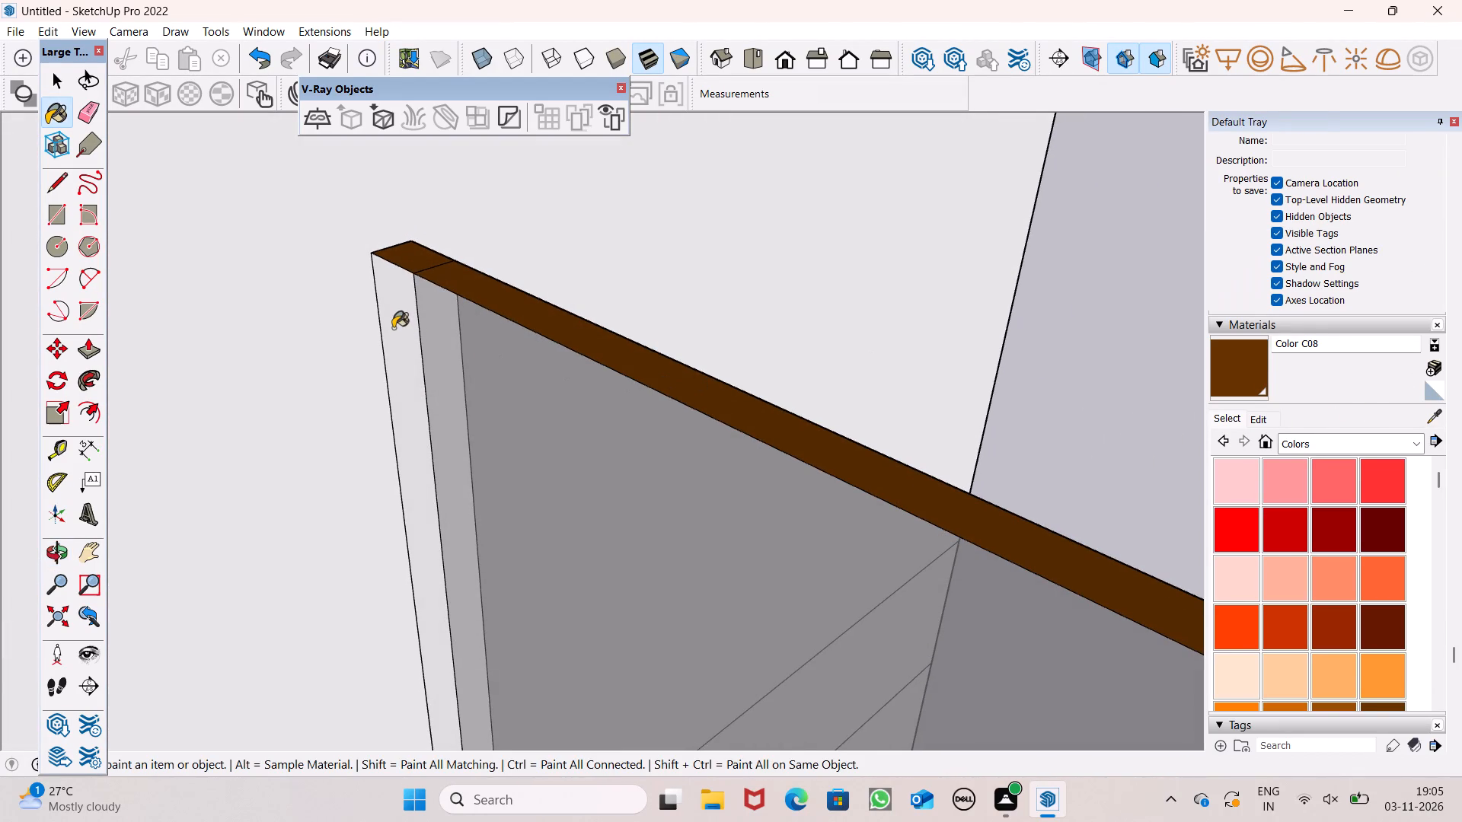
{"action": "middle_click_drag", "start_coordinate": [745, 449], "coordinate": [0, 406]}
{"action": "scroll", "coordinate": [649, 370], "scroll_direction": "down", "scroll_amount": 10}
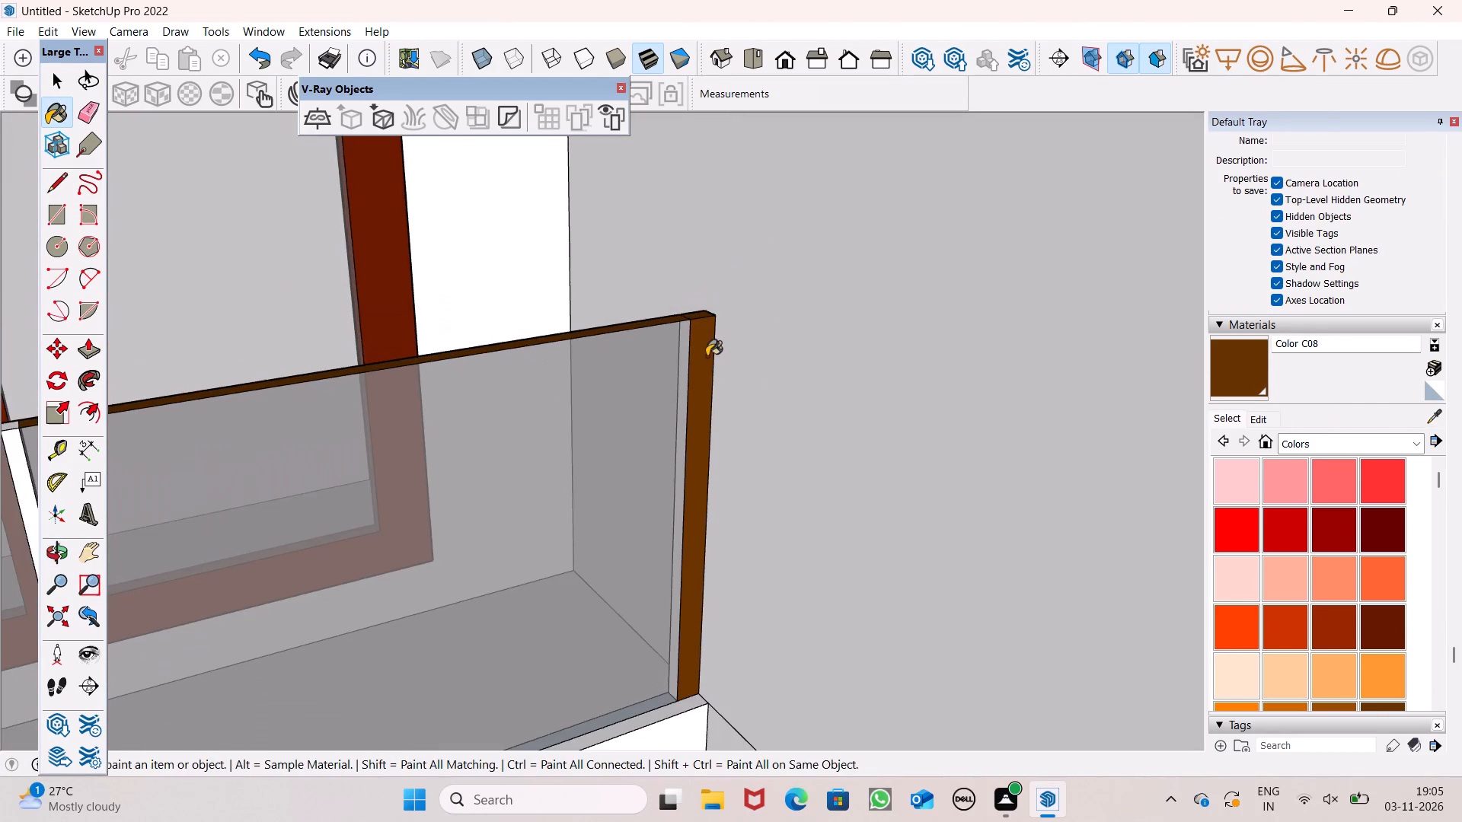
Paint the front face and top cap of the first intermediate post from the wall end with Color C08.
{"action": "middle_click_drag", "start_coordinate": [774, 391], "coordinate": [639, 432]}
{"action": "scroll", "coordinate": [629, 427], "scroll_direction": "up", "scroll_amount": 1}
{"action": "scroll", "coordinate": [723, 362], "scroll_direction": "down", "scroll_amount": 13}
{"action": "scroll", "coordinate": [413, 373], "scroll_direction": "up", "scroll_amount": 7}
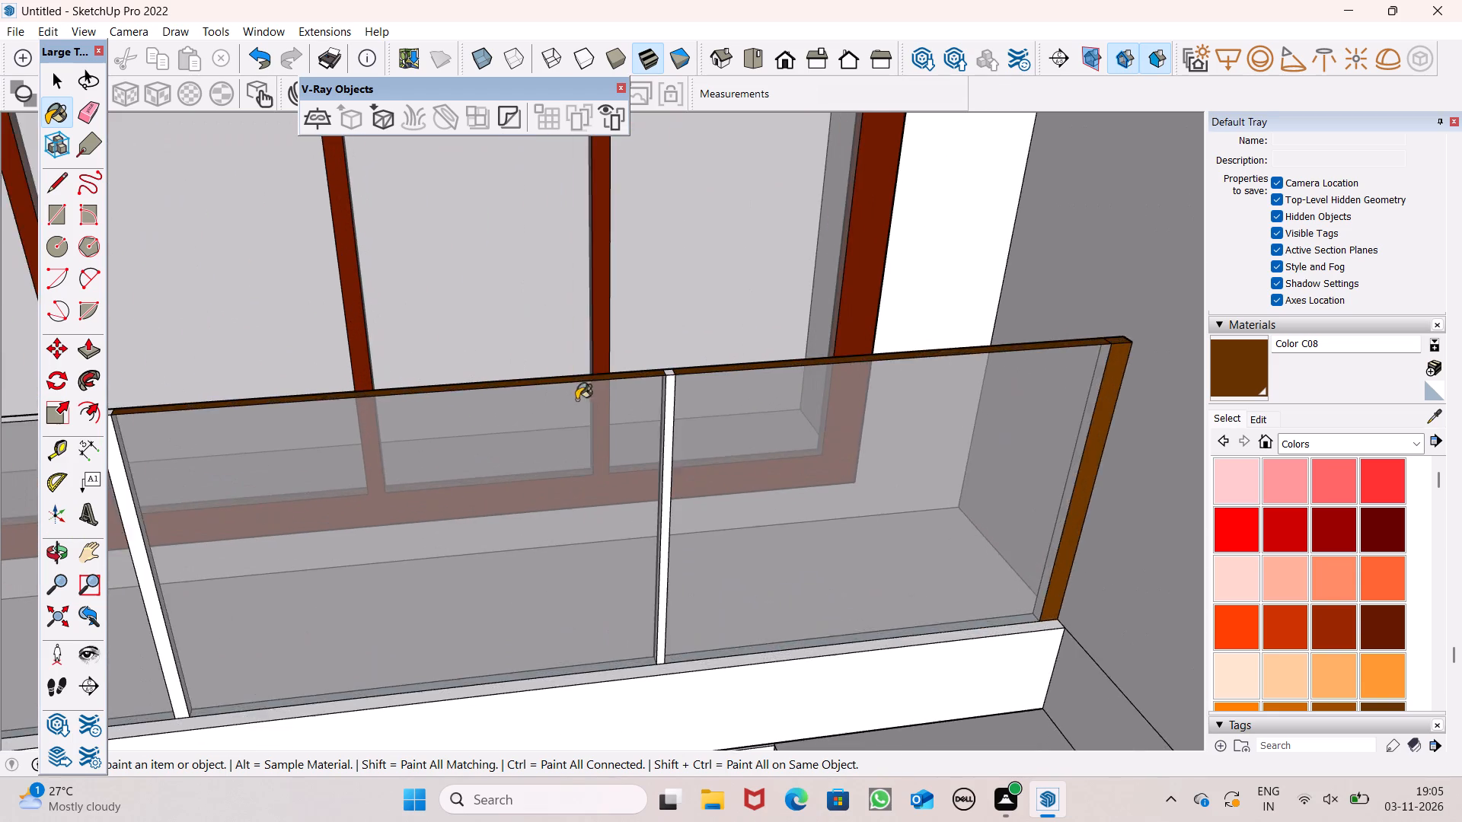
{"action": "scroll", "coordinate": [611, 400], "scroll_direction": "up", "scroll_amount": 7}
{"action": "scroll", "coordinate": [691, 369], "scroll_direction": "up", "scroll_amount": 6}
{"action": "left_click", "coordinate": [730, 338]}
{"action": "left_click", "coordinate": [732, 359]}
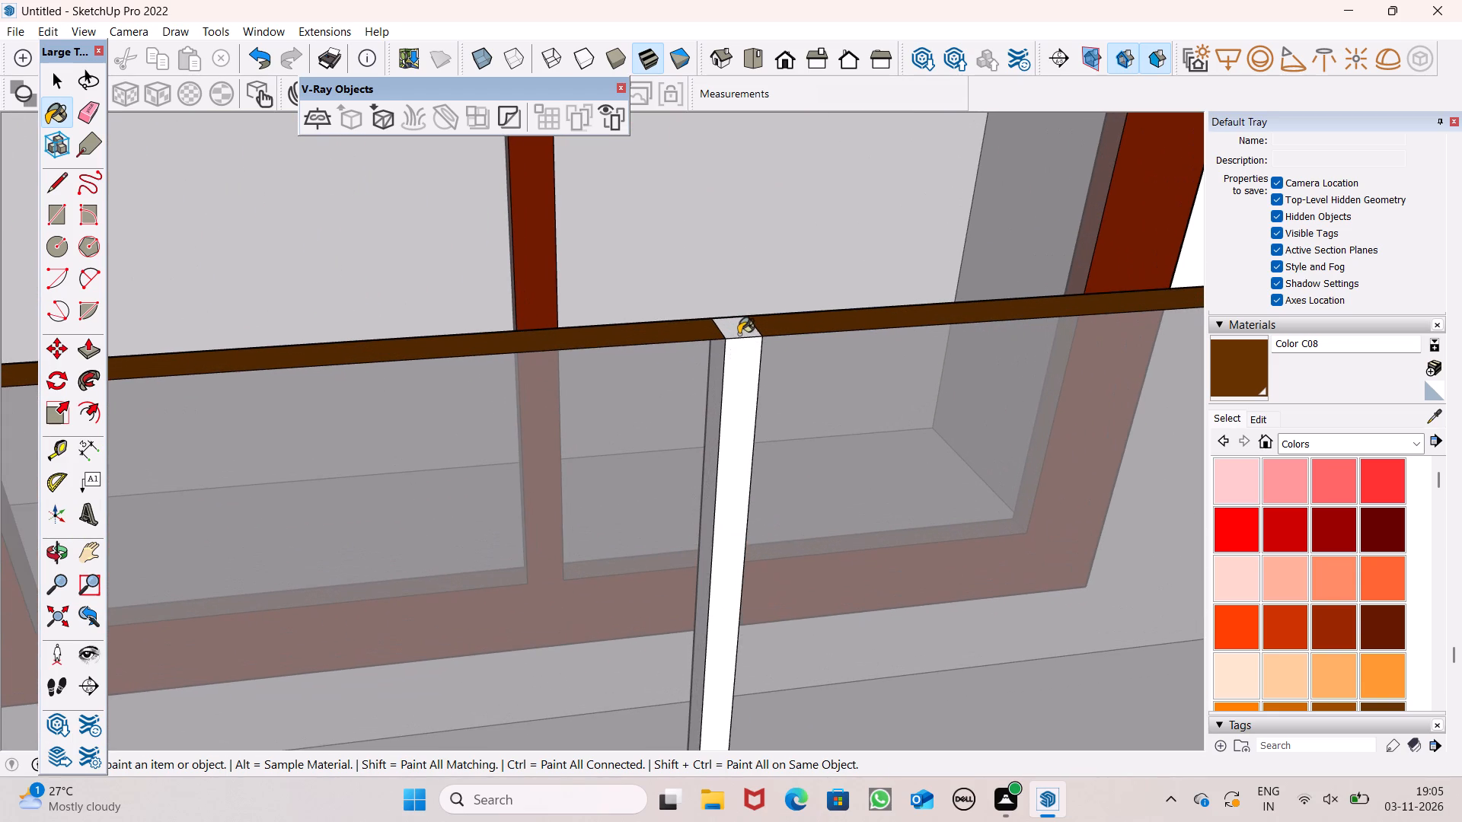
{"action": "left_click", "coordinate": [739, 334]}
{"action": "scroll", "coordinate": [879, 334], "scroll_direction": "down", "scroll_amount": 6}
{"action": "scroll", "coordinate": [959, 373], "scroll_direction": "down", "scroll_amount": 6}
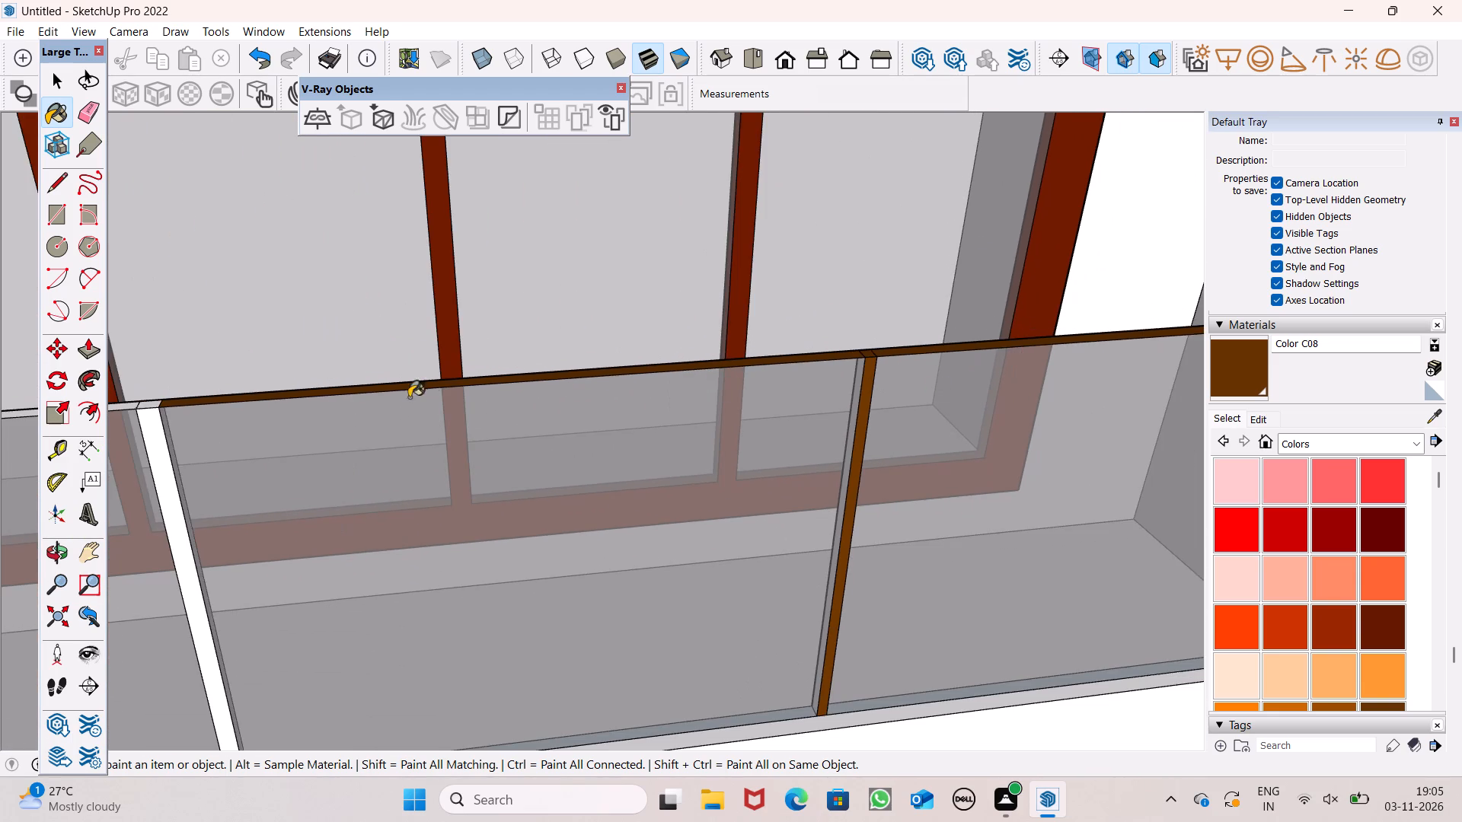
Paint the second intermediate post, its top cap and the adjoining unpainted top-rail segment with Color C08.
{"action": "scroll", "coordinate": [775, 370], "scroll_direction": "down", "scroll_amount": 7}
{"action": "scroll", "coordinate": [467, 387], "scroll_direction": "up", "scroll_amount": 11}
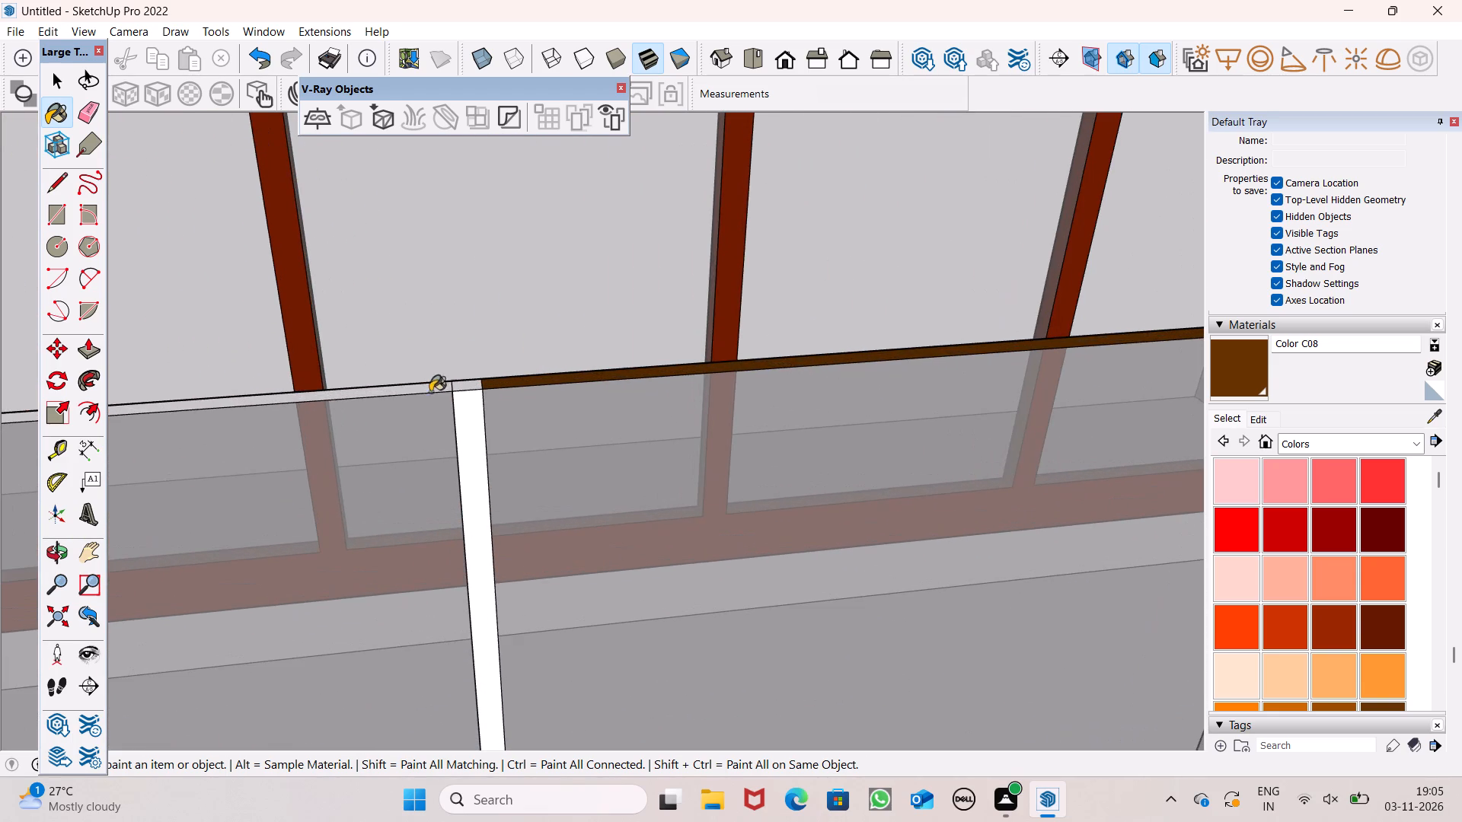
{"action": "left_click", "coordinate": [439, 384]}
{"action": "left_click", "coordinate": [466, 384]}
{"action": "left_click", "coordinate": [474, 409]}
{"action": "scroll", "coordinate": [863, 383], "scroll_direction": "down", "scroll_amount": 7}
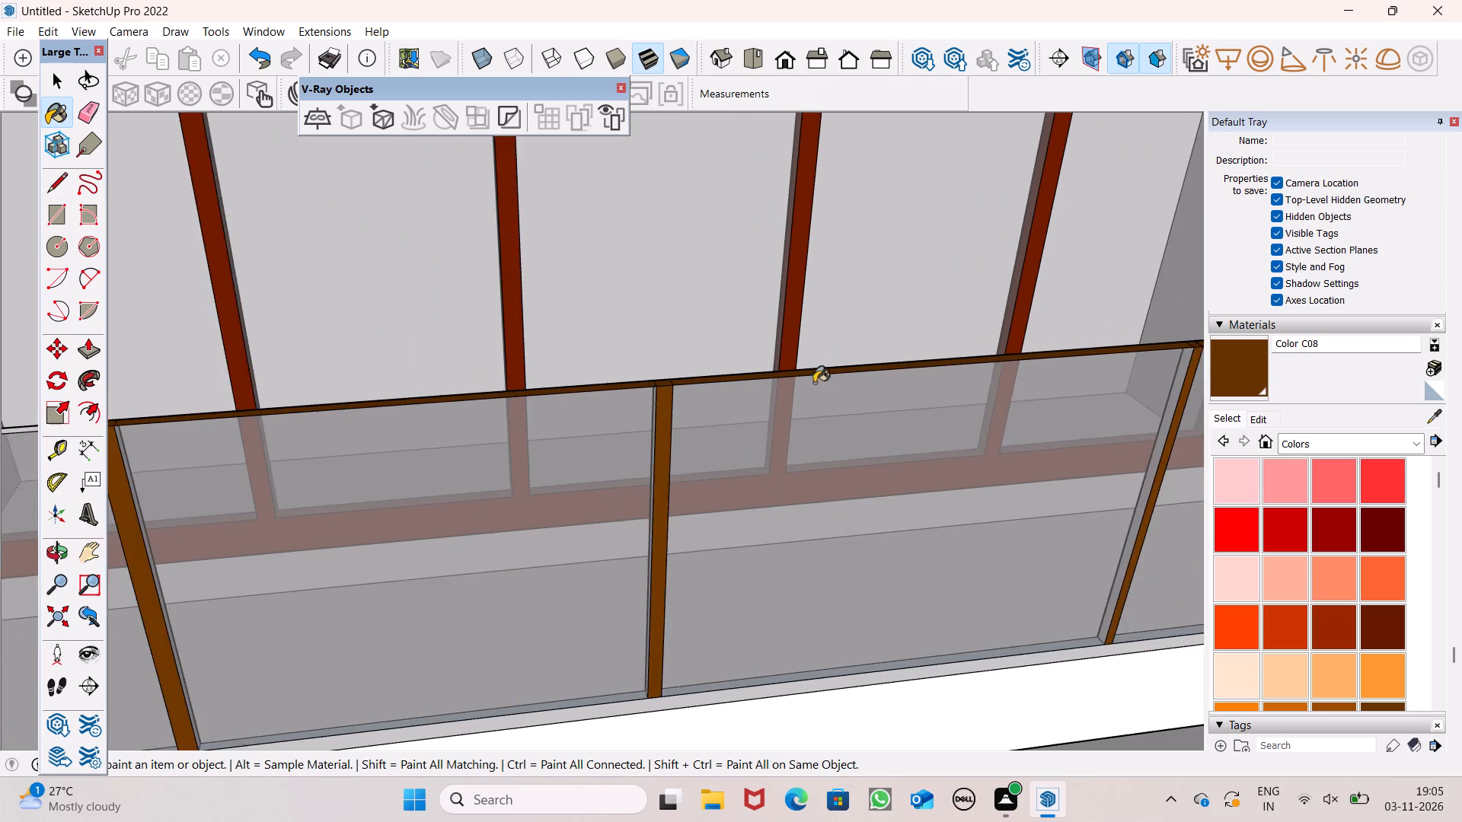
Paint the next two front top-rail segments toward the balcony's outer corner with Color C08.
{"action": "scroll", "coordinate": [823, 407], "scroll_direction": "down", "scroll_amount": 5}
{"action": "scroll", "coordinate": [369, 421], "scroll_direction": "up", "scroll_amount": 6}
{"action": "left_click", "coordinate": [292, 431]}
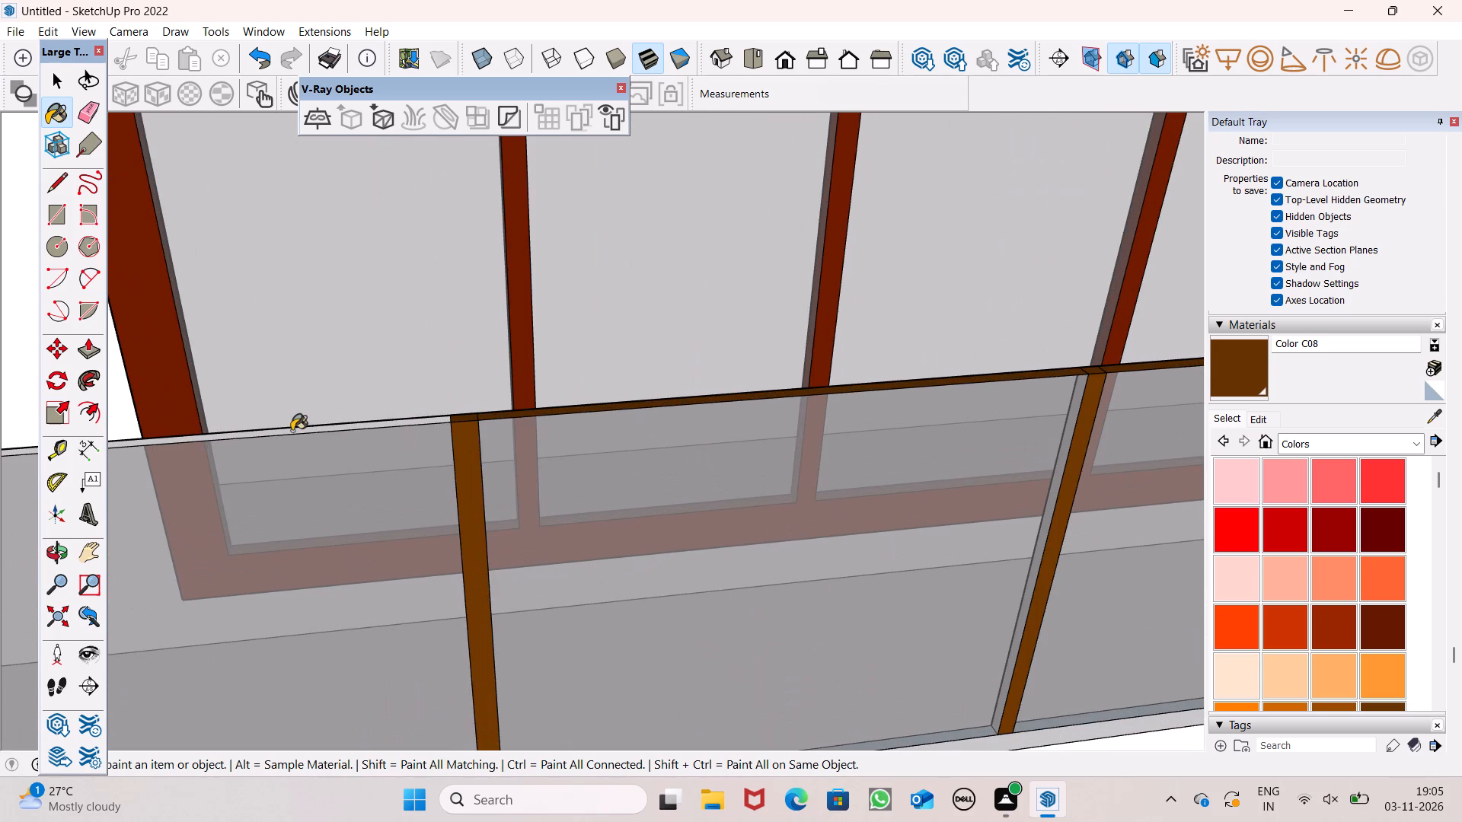
{"action": "scroll", "coordinate": [813, 420], "scroll_direction": "down", "scroll_amount": 4}
{"action": "scroll", "coordinate": [687, 422], "scroll_direction": "down", "scroll_amount": 4}
{"action": "scroll", "coordinate": [212, 458], "scroll_direction": "up", "scroll_amount": 6}
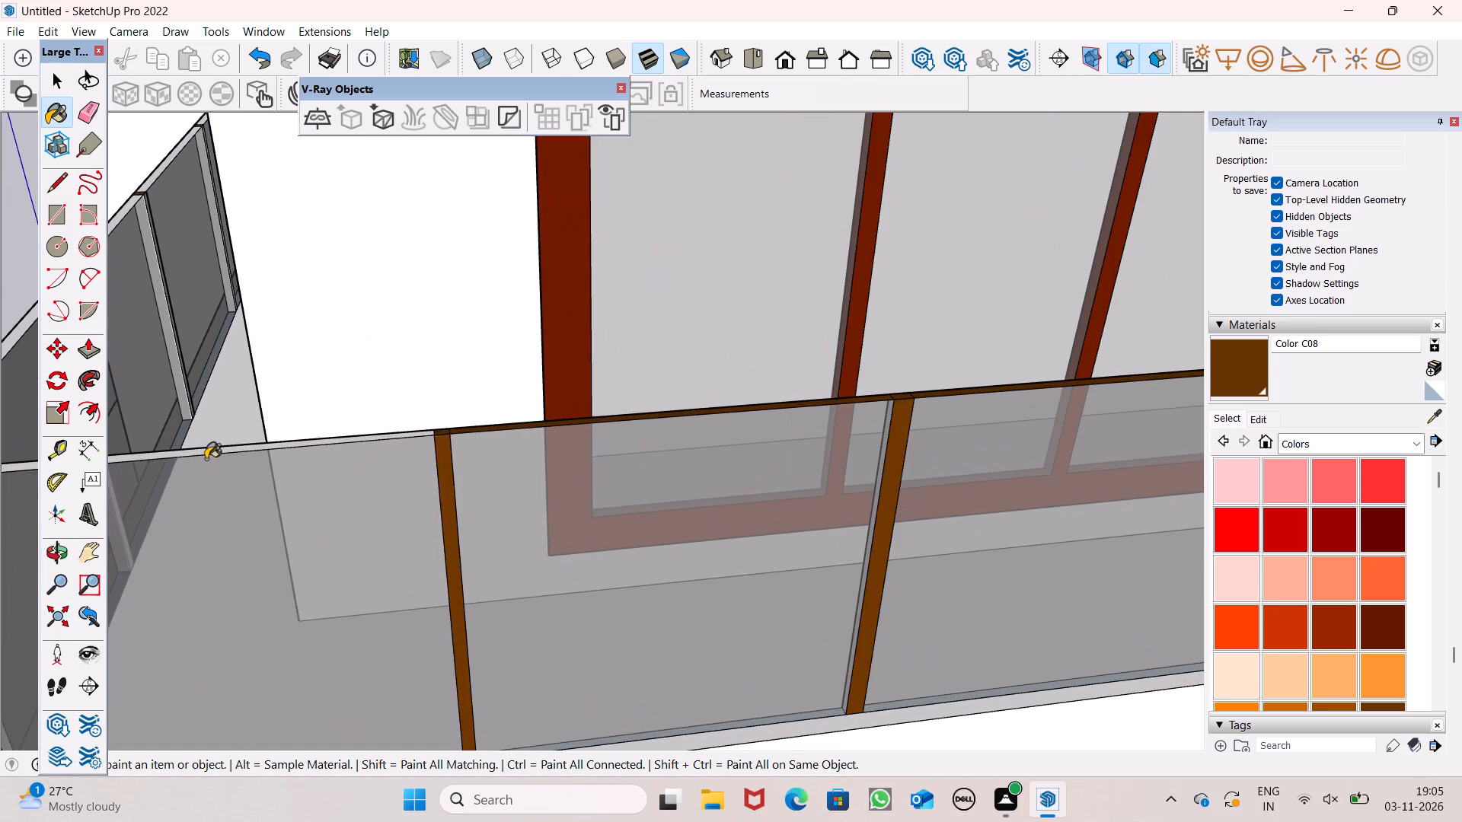
{"action": "left_click", "coordinate": [218, 453]}
Paint the side railing's first top-rail segment at the corner and the front railing's last top-rail segment with Color C08.
{"action": "scroll", "coordinate": [1001, 394], "scroll_direction": "down", "scroll_amount": 7}
{"action": "scroll", "coordinate": [572, 437], "scroll_direction": "up", "scroll_amount": 4}
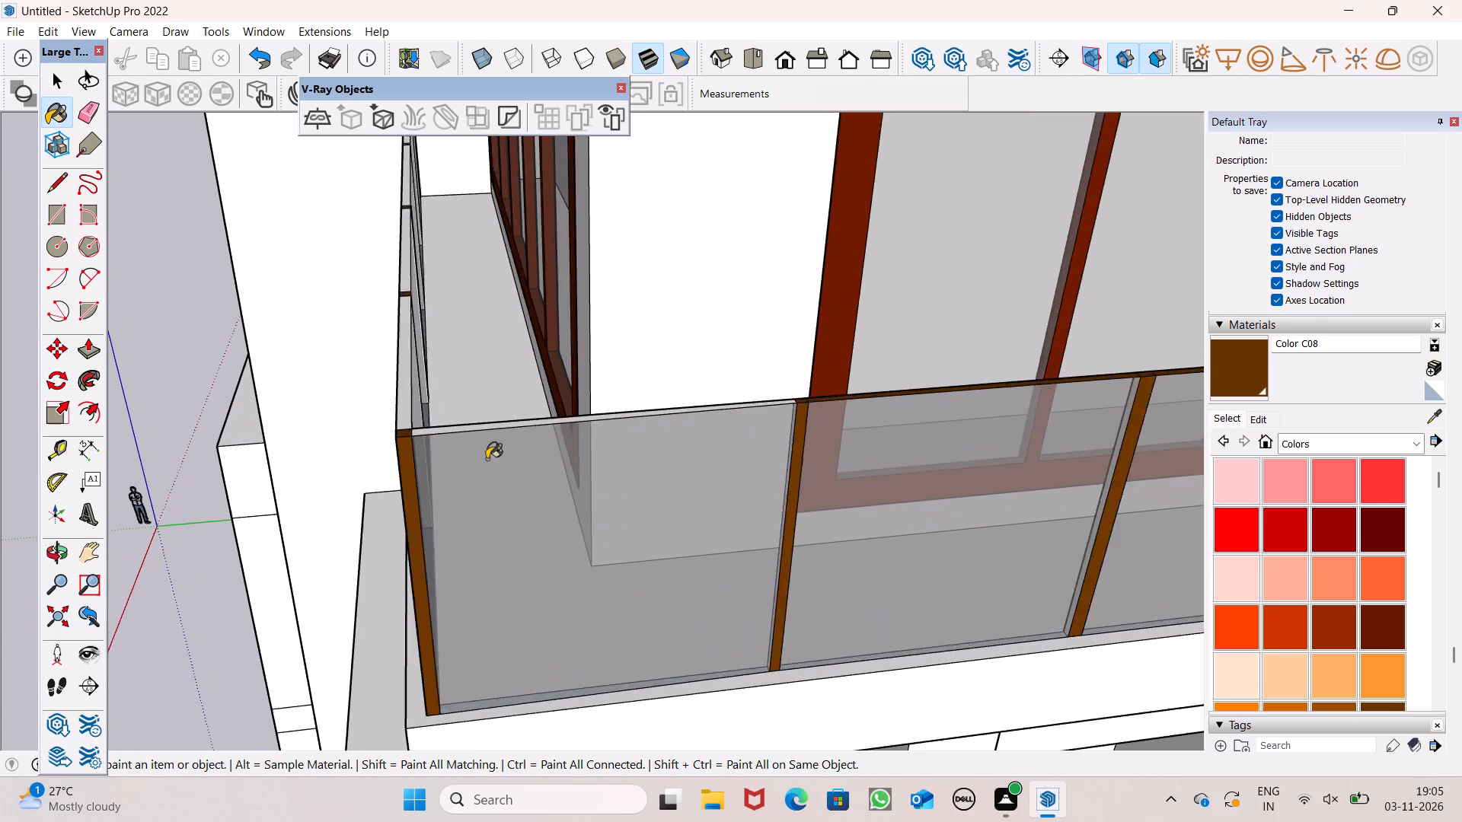
{"action": "scroll", "coordinate": [487, 459], "scroll_direction": "up", "scroll_amount": 3}
{"action": "left_click_drag", "start_coordinate": [372, 398], "coordinate": [385, 413]}
{"action": "left_click", "coordinate": [416, 425]}
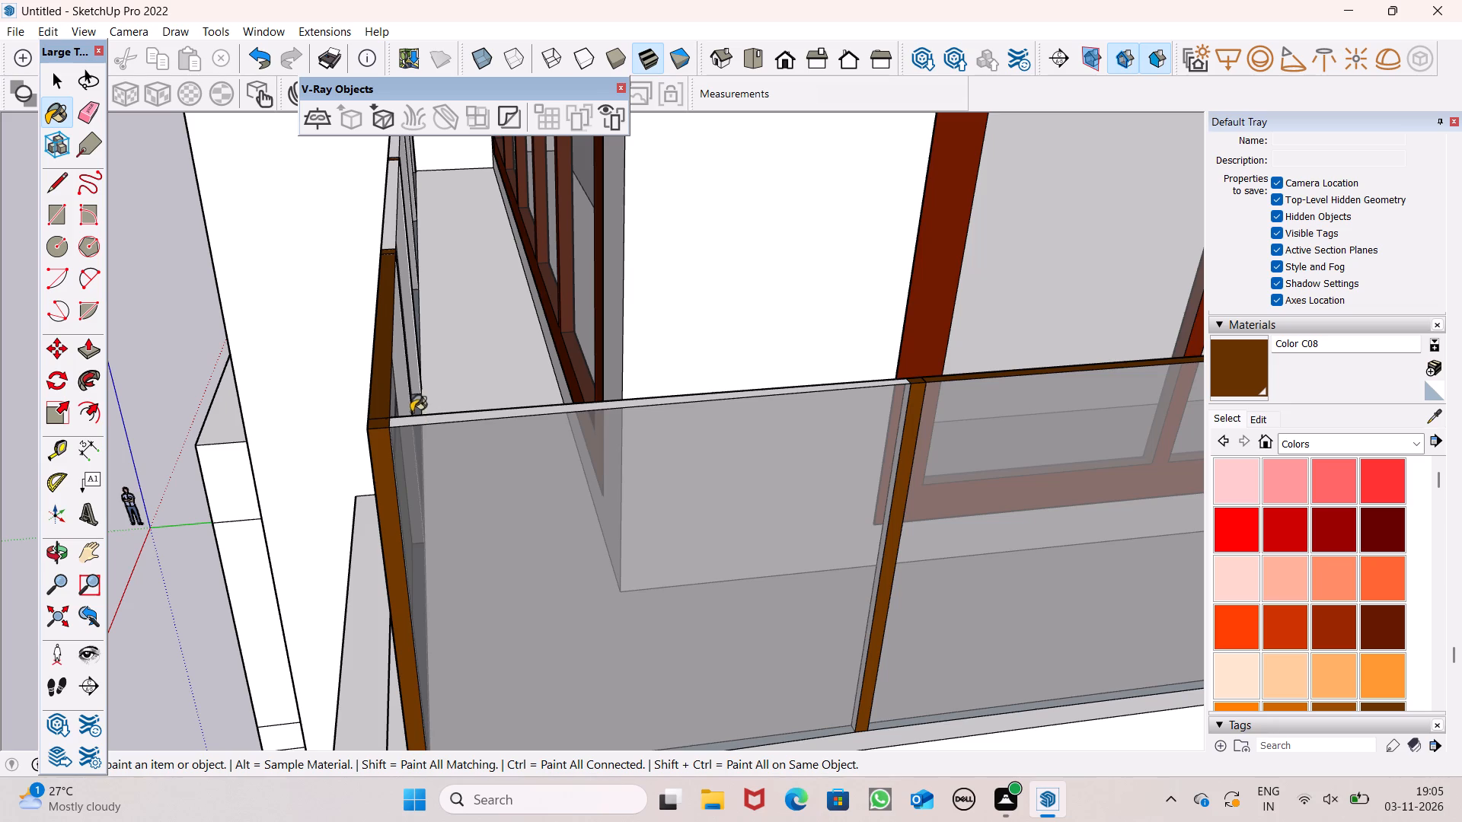
{"action": "scroll", "coordinate": [437, 428], "scroll_direction": "up", "scroll_amount": 7}
{"action": "left_click", "coordinate": [395, 409]}
Paint the unpainted narrow inner faces of the side railing's nearest posts with Color C08 from the balcony side.
{"action": "middle_click_drag", "start_coordinate": [410, 438], "coordinate": [815, 489]}
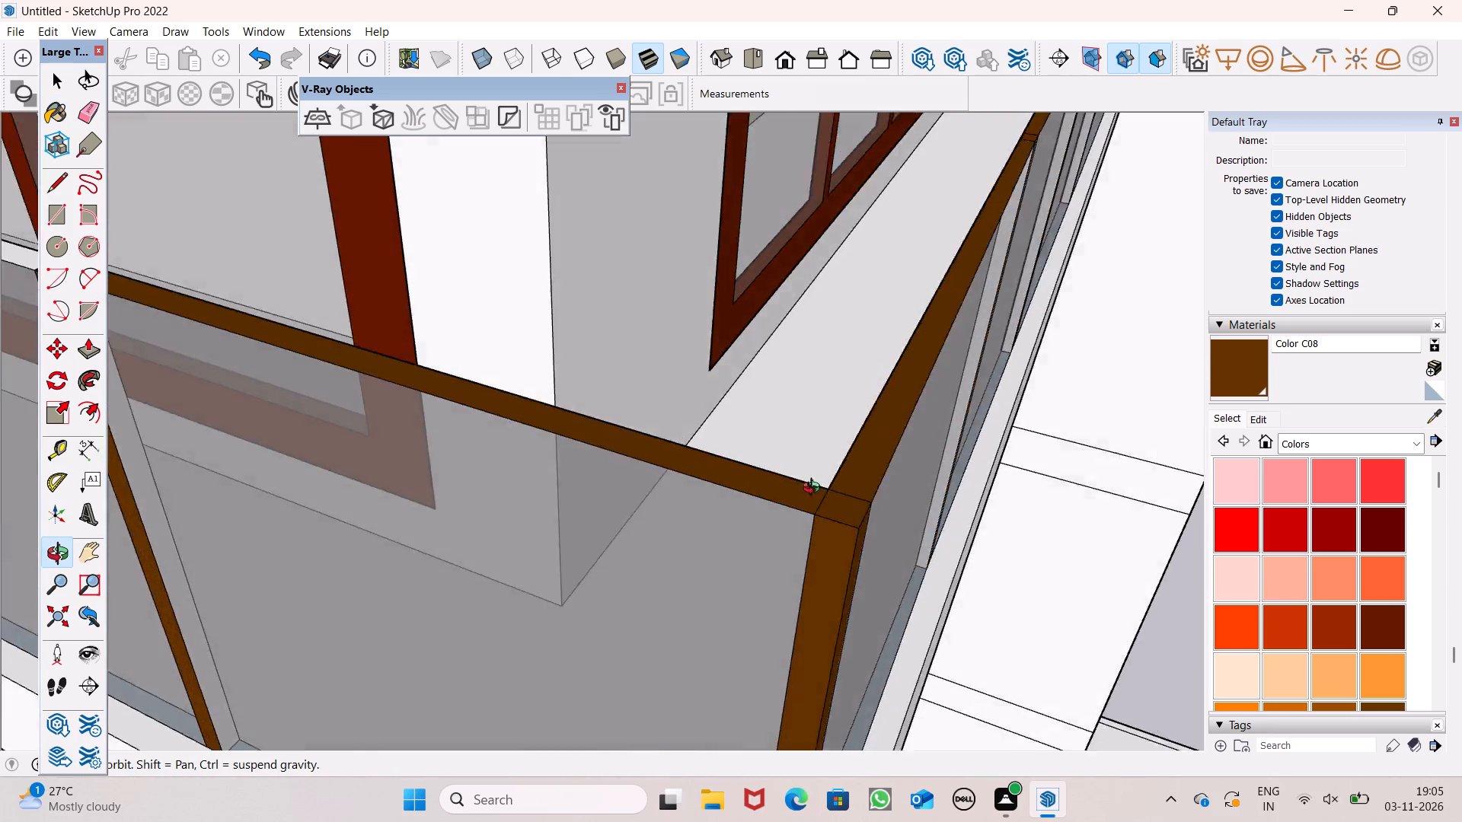
{"action": "middle_click_drag", "start_coordinate": [815, 489], "coordinate": [960, 461]}
{"action": "scroll", "coordinate": [960, 444], "scroll_direction": "up", "scroll_amount": 1}
{"action": "scroll", "coordinate": [742, 290], "scroll_direction": "up", "scroll_amount": 6}
{"action": "scroll", "coordinate": [846, 383], "scroll_direction": "down", "scroll_amount": 3}
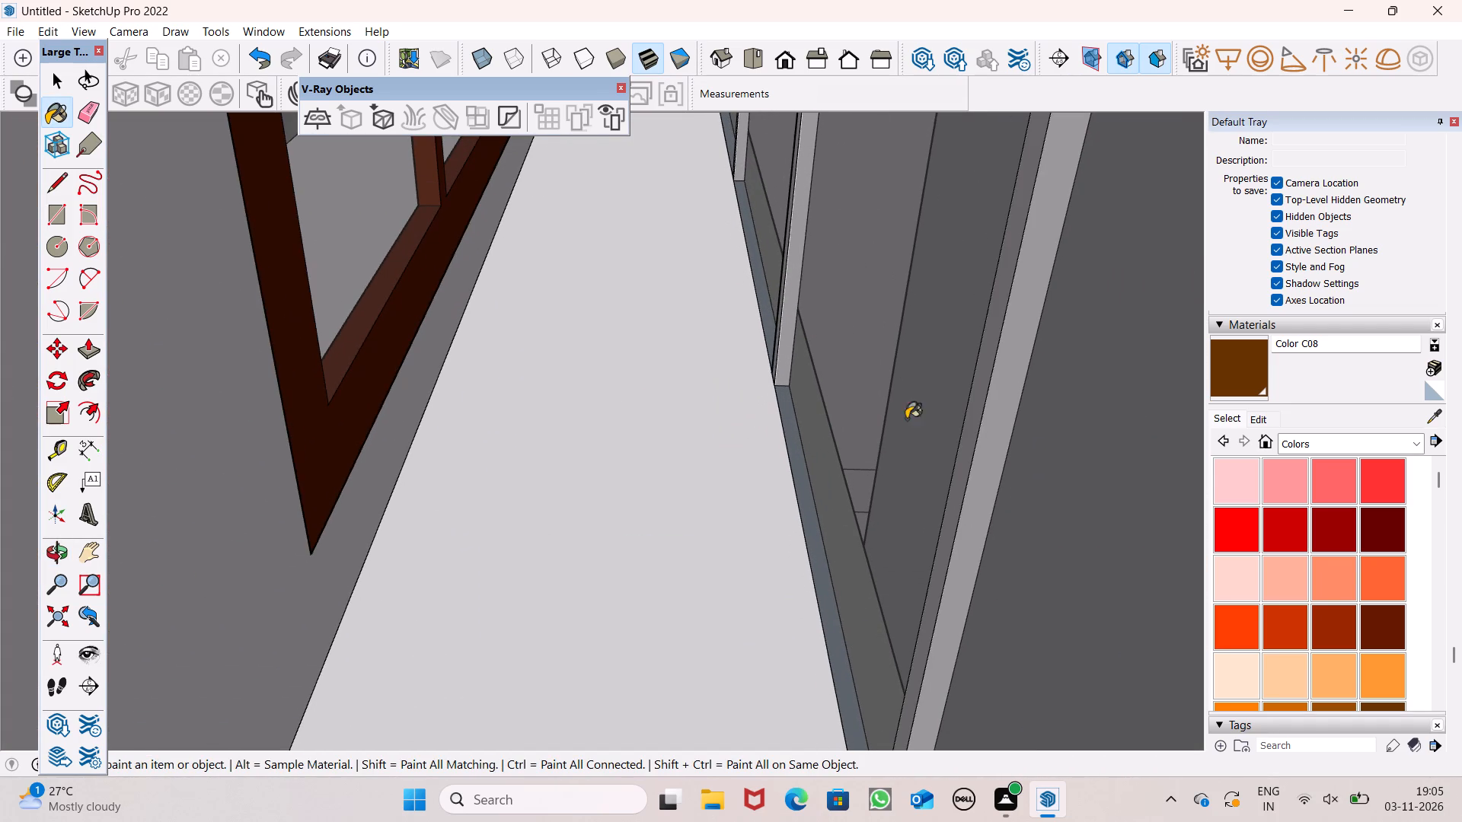
{"action": "left_click", "coordinate": [973, 427]}
{"action": "scroll", "coordinate": [750, 296], "scroll_direction": "up", "scroll_amount": 7}
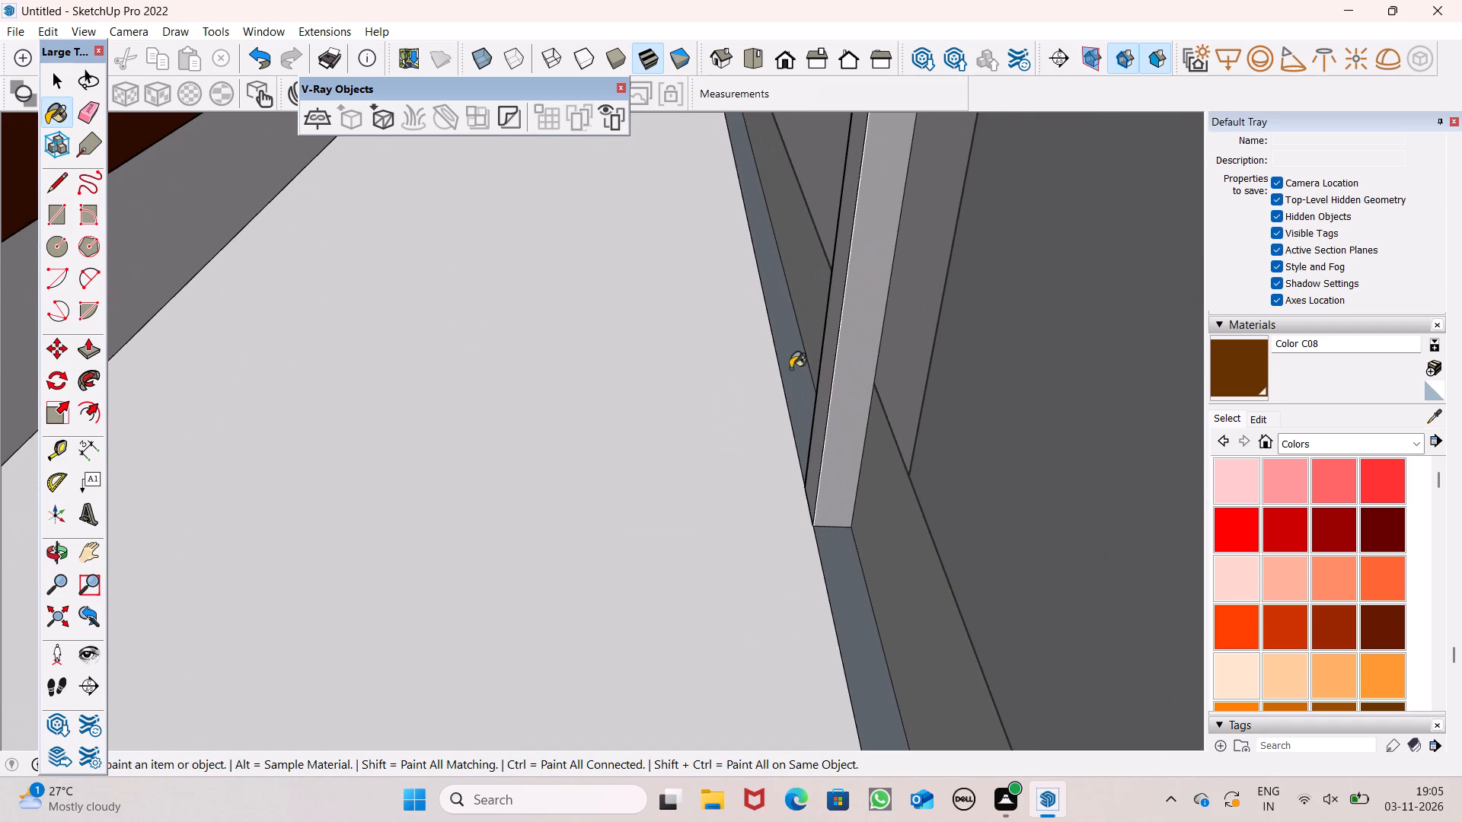
{"action": "left_click", "coordinate": [818, 401]}
{"action": "middle_click_drag", "start_coordinate": [762, 368], "coordinate": [819, 262]}
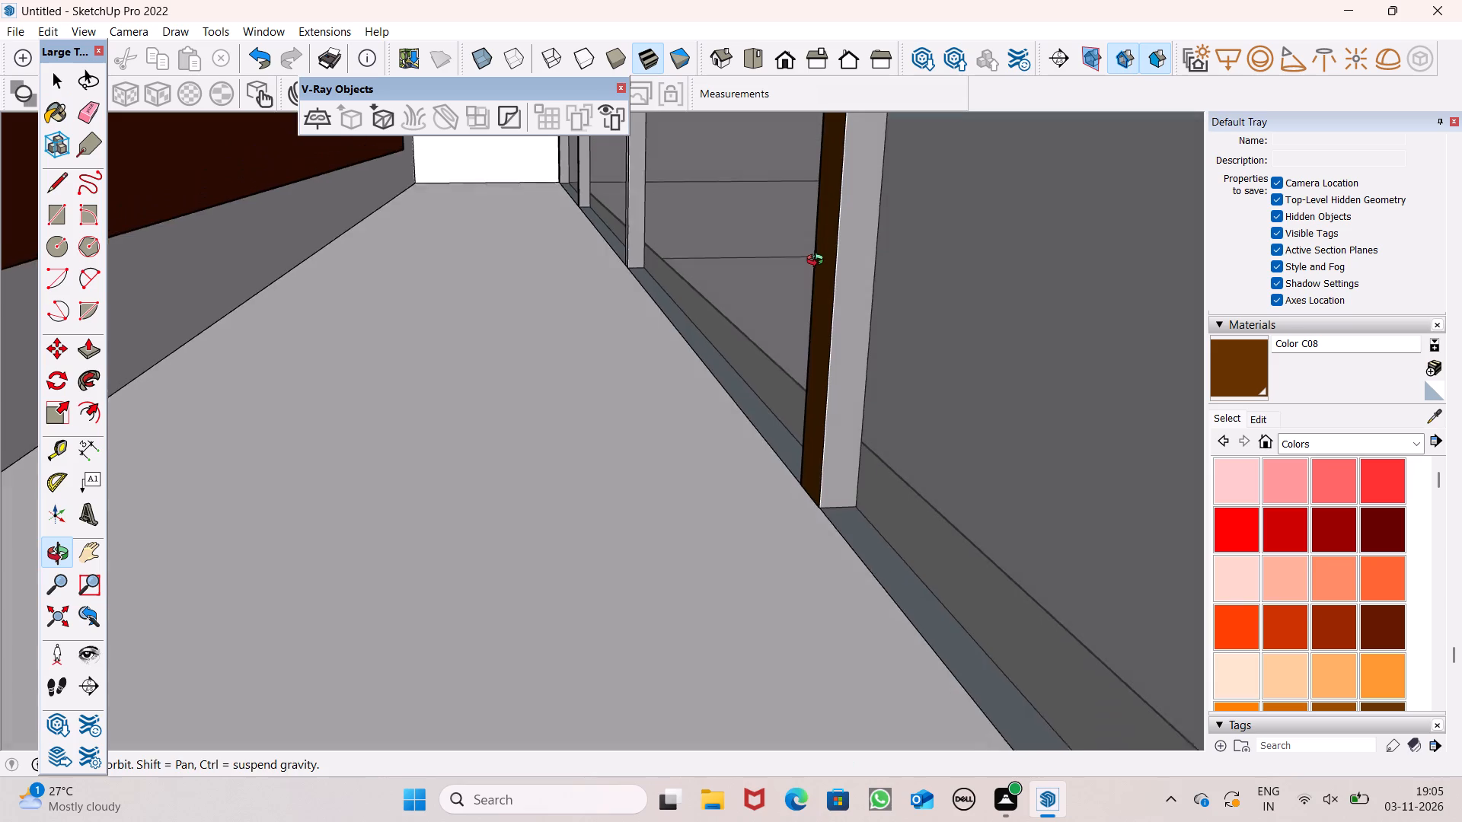
{"action": "middle_click_drag", "start_coordinate": [819, 262], "coordinate": [819, 259]}
{"action": "scroll", "coordinate": [786, 236], "scroll_direction": "up", "scroll_amount": 1}
{"action": "scroll", "coordinate": [687, 212], "scroll_direction": "up", "scroll_amount": 7}
{"action": "scroll", "coordinate": [502, 278], "scroll_direction": "up", "scroll_amount": 2}
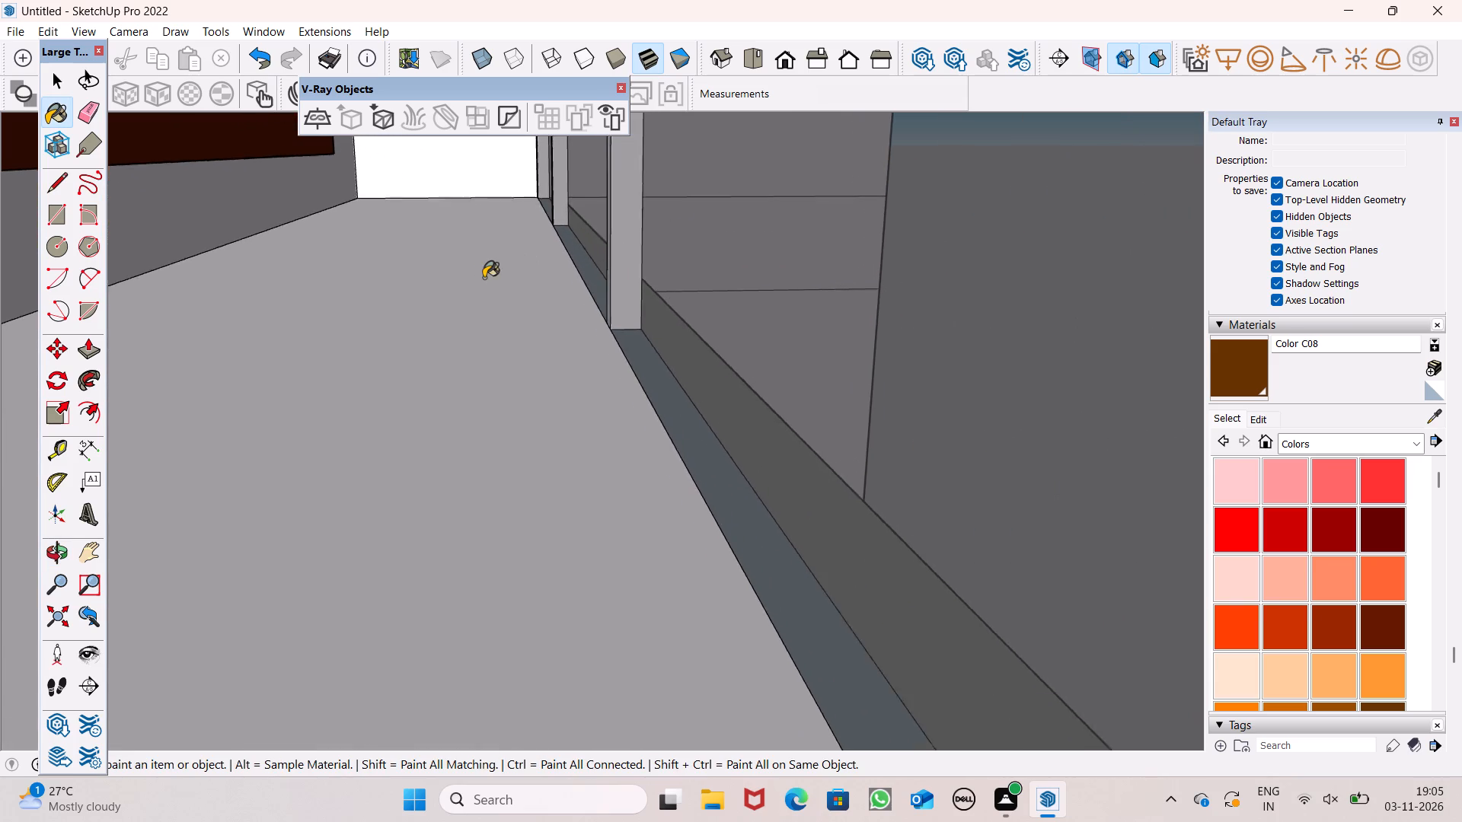
{"action": "scroll", "coordinate": [484, 278], "scroll_direction": "up", "scroll_amount": 5}
{"action": "left_click", "coordinate": [828, 379]}
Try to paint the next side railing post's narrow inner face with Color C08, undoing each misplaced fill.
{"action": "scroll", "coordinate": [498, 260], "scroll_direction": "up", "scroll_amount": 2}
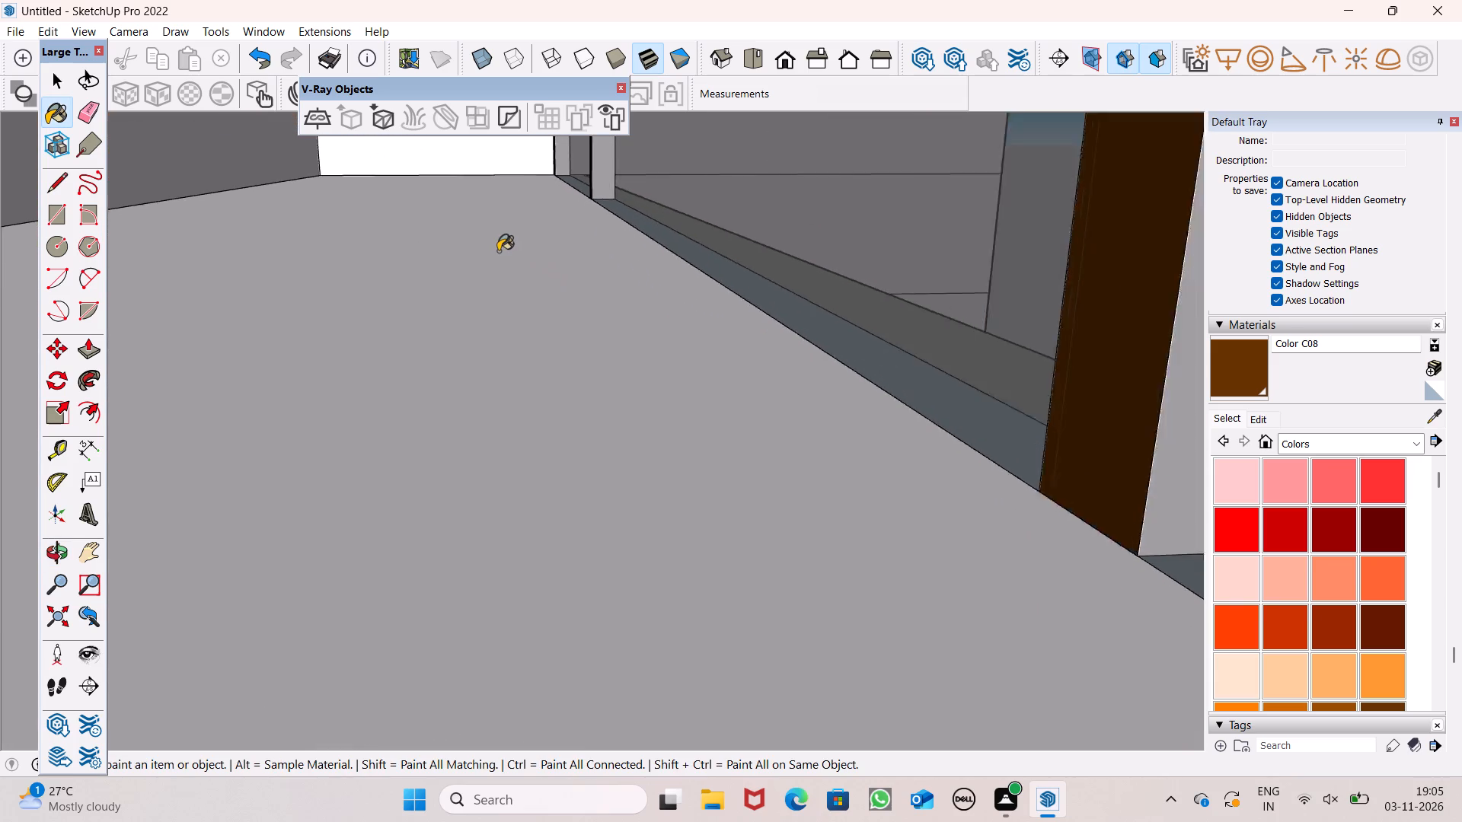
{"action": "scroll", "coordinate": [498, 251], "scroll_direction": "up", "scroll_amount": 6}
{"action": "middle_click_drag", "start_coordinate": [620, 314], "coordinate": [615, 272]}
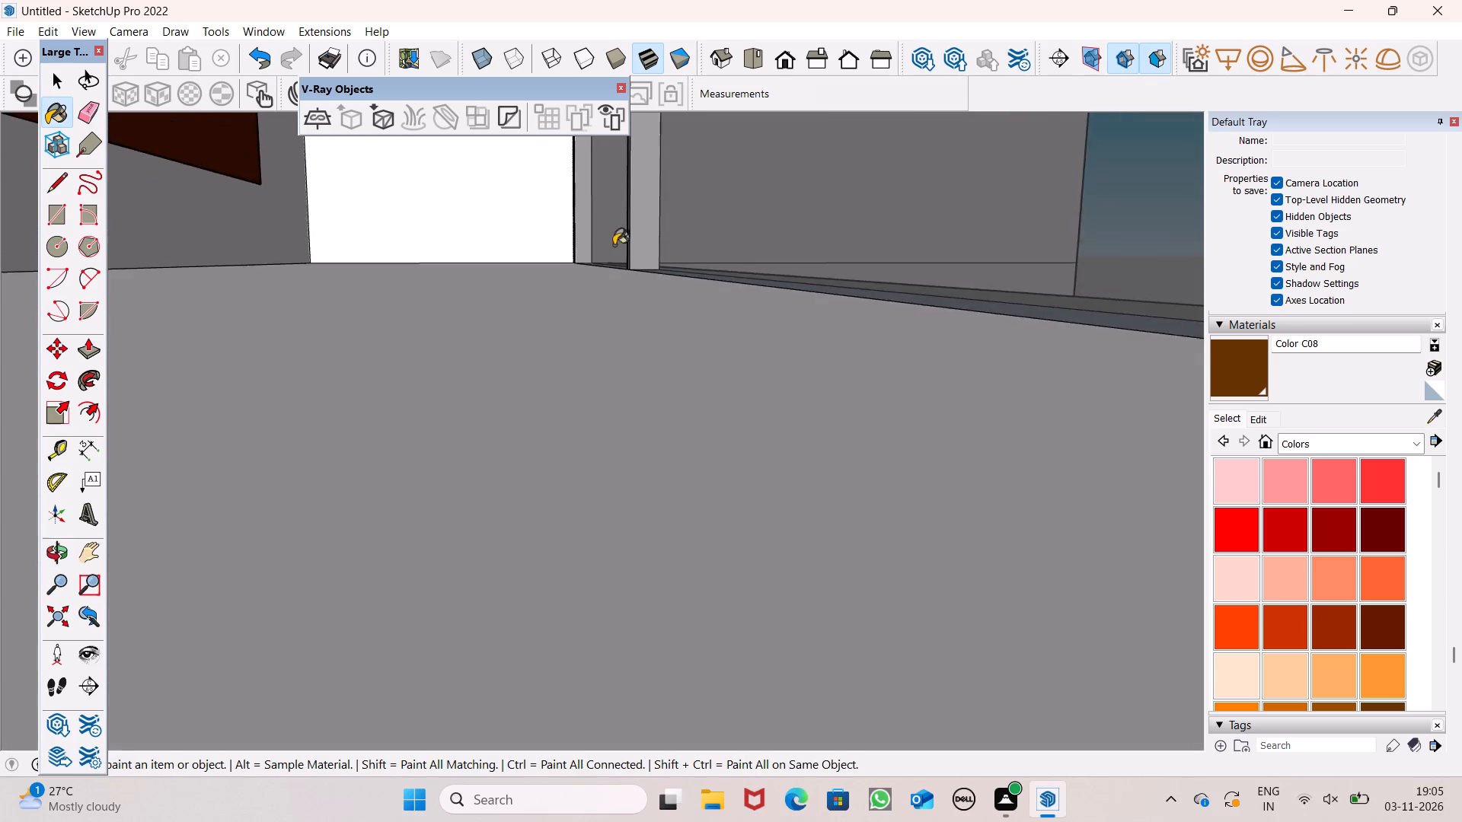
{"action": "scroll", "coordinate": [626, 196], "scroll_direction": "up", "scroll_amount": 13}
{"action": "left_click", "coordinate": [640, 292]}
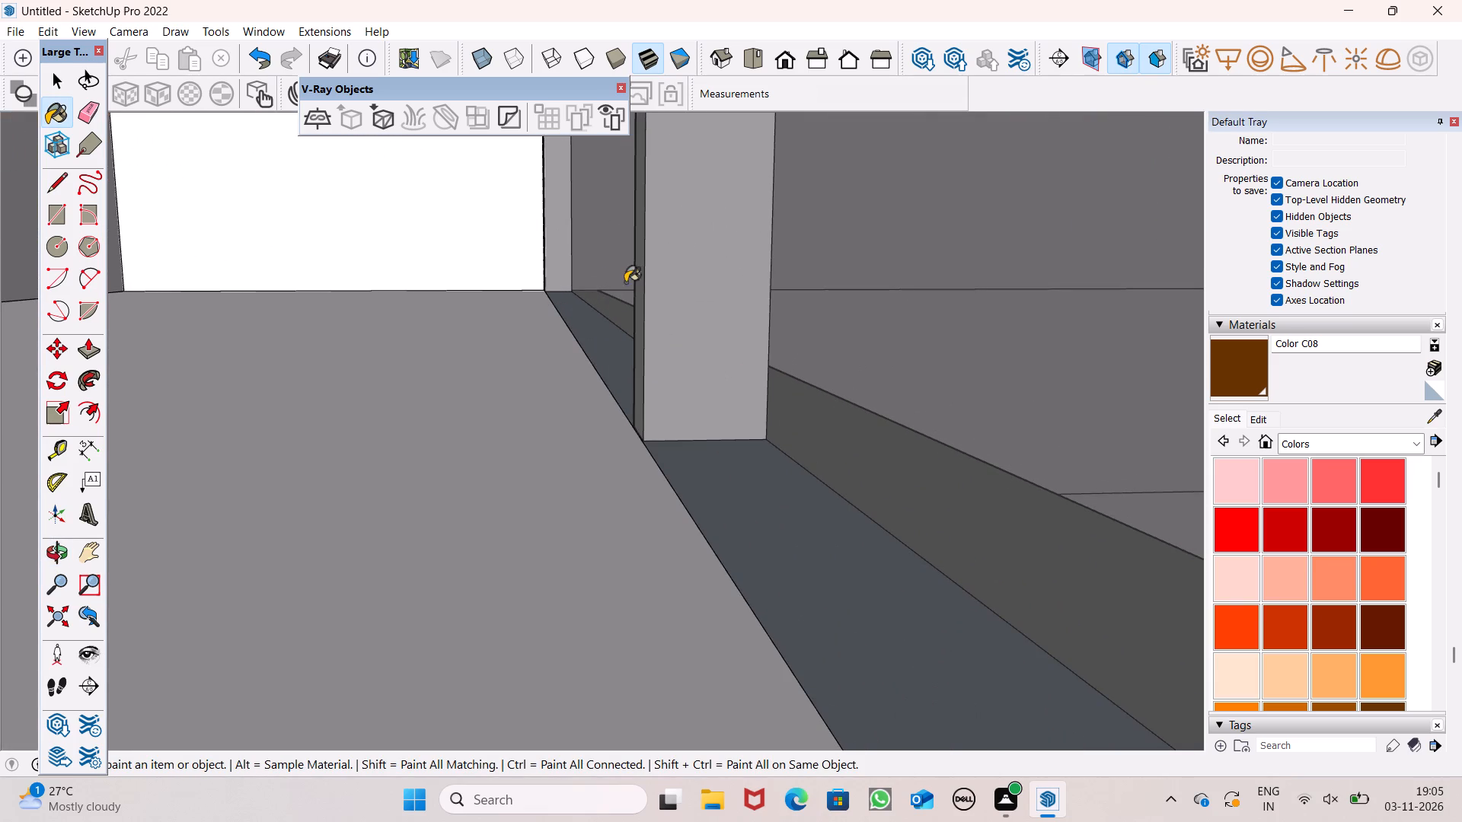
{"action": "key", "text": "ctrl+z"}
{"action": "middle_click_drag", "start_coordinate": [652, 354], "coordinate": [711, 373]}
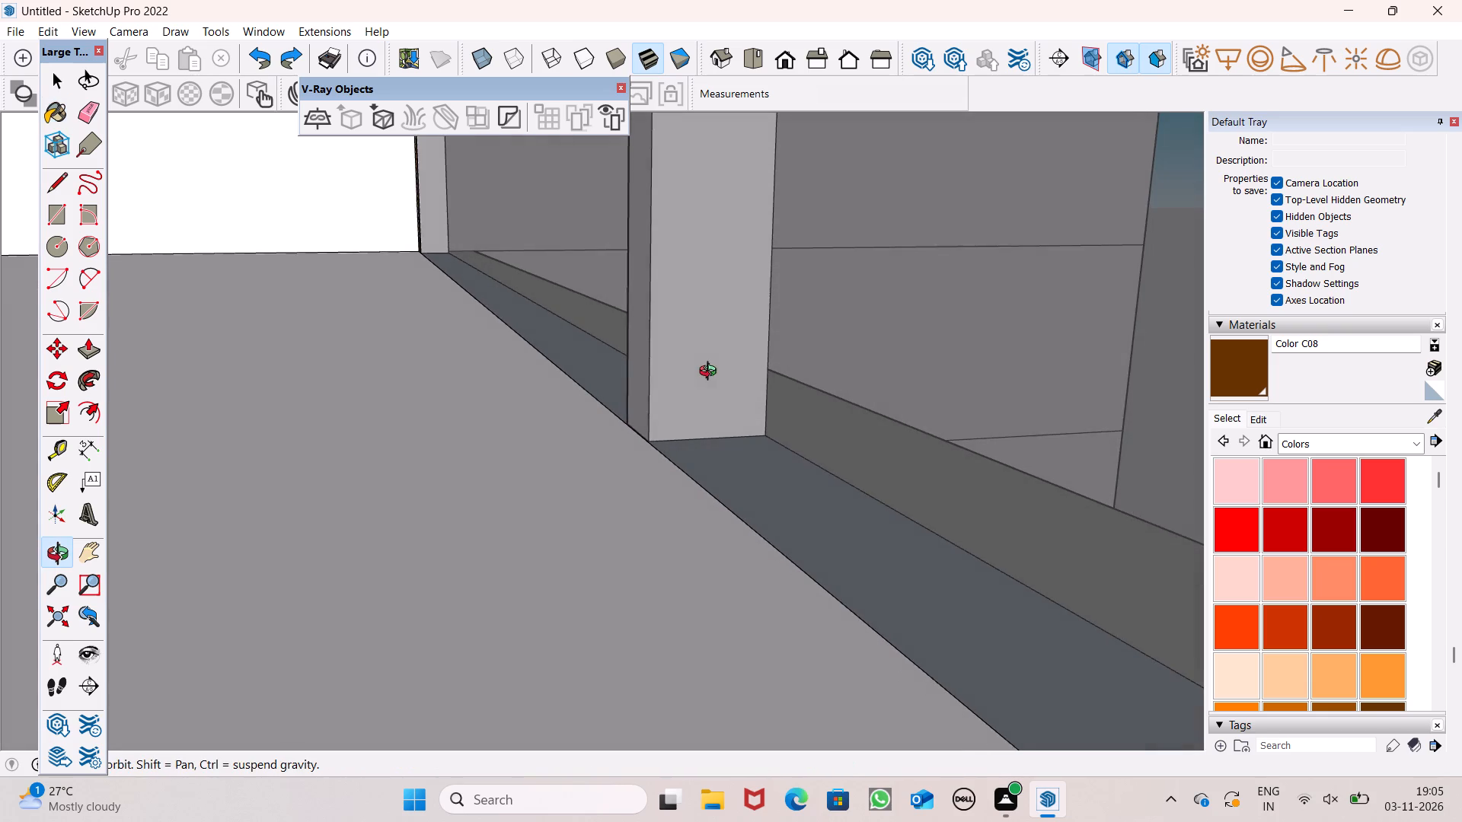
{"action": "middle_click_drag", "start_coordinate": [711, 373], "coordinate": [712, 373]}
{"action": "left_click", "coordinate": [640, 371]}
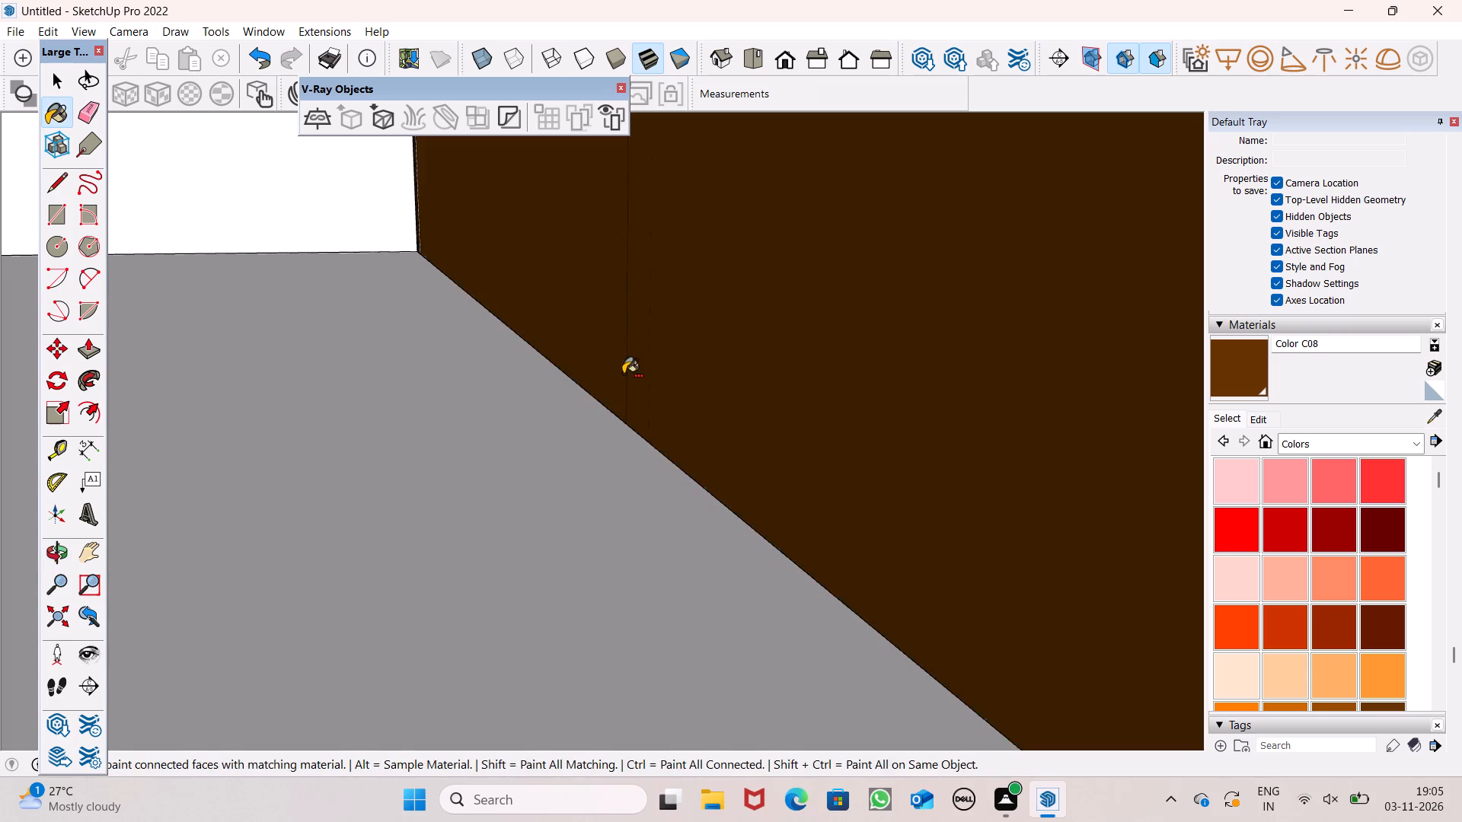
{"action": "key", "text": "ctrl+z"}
Examine the balcony corner from outside and the windows on the floor below for frame faces still unpainted.
{"action": "scroll", "coordinate": [311, 244], "scroll_direction": "up", "scroll_amount": 8}
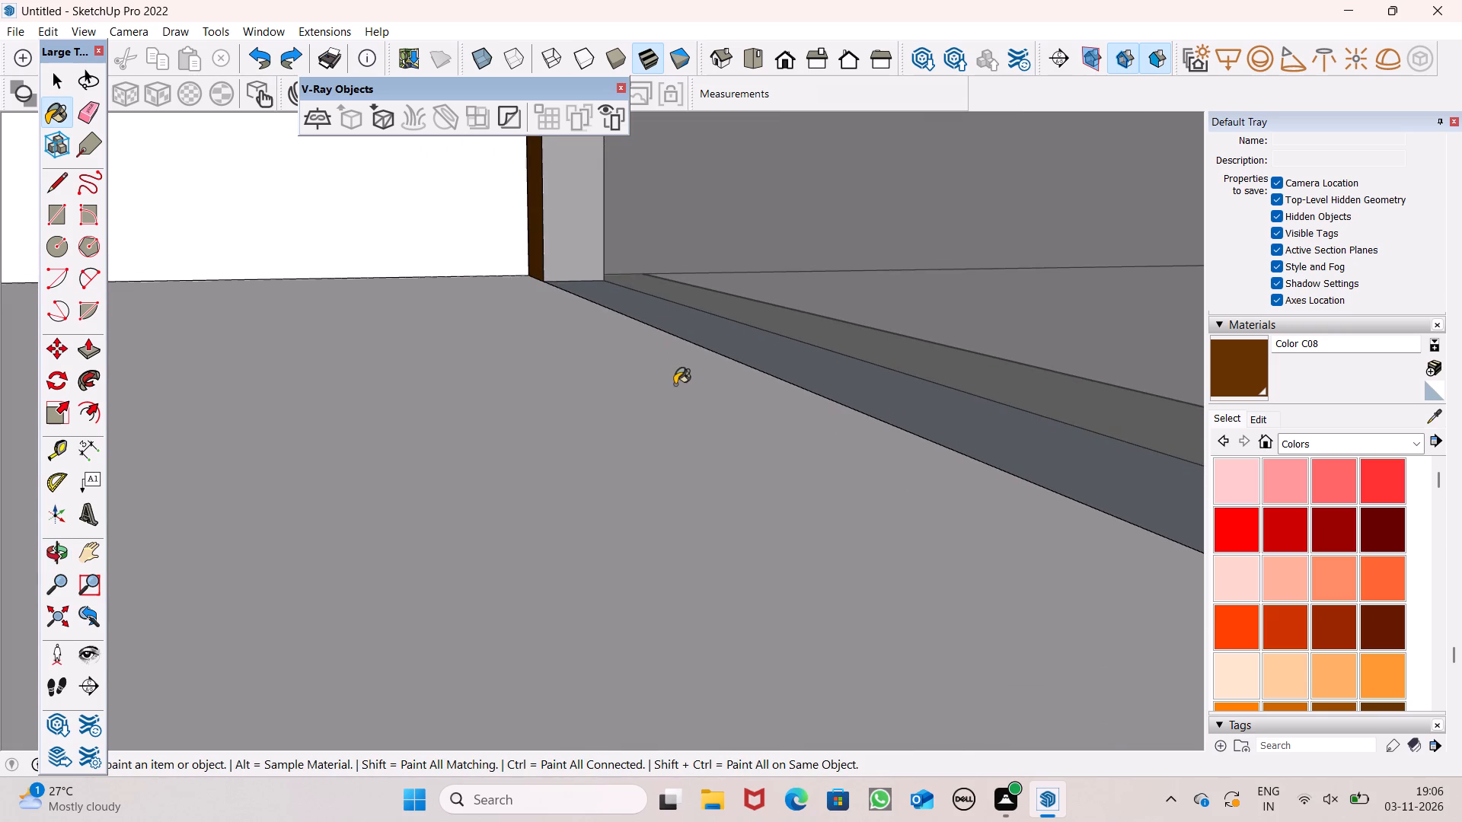
{"action": "middle_click_drag", "start_coordinate": [759, 438], "coordinate": [80, 419]}
{"action": "scroll", "coordinate": [620, 392], "scroll_direction": "down", "scroll_amount": 15}
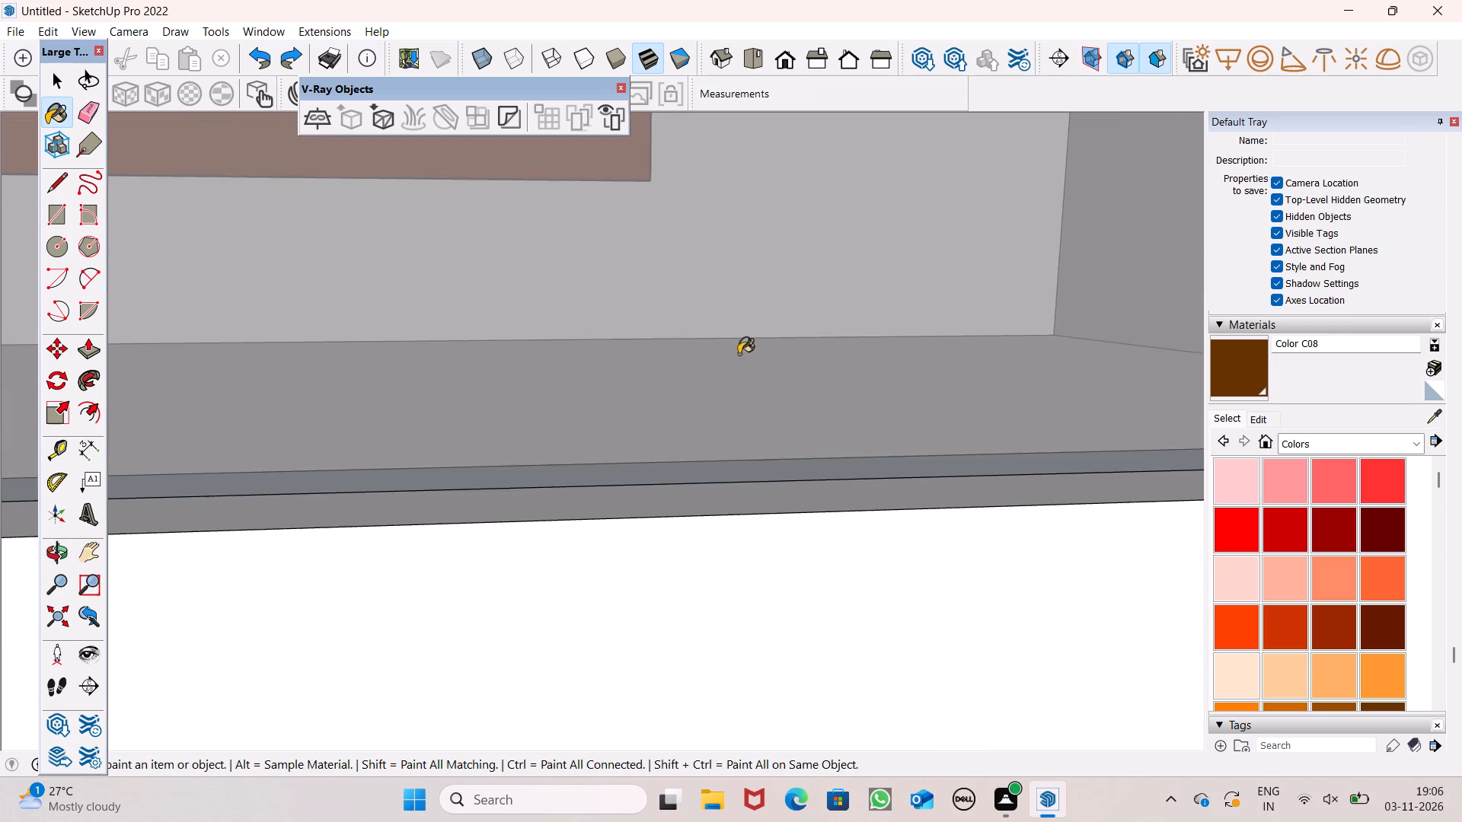
{"action": "scroll", "coordinate": [739, 354], "scroll_direction": "down", "scroll_amount": 18}
{"action": "scroll", "coordinate": [989, 404], "scroll_direction": "down", "scroll_amount": 16}
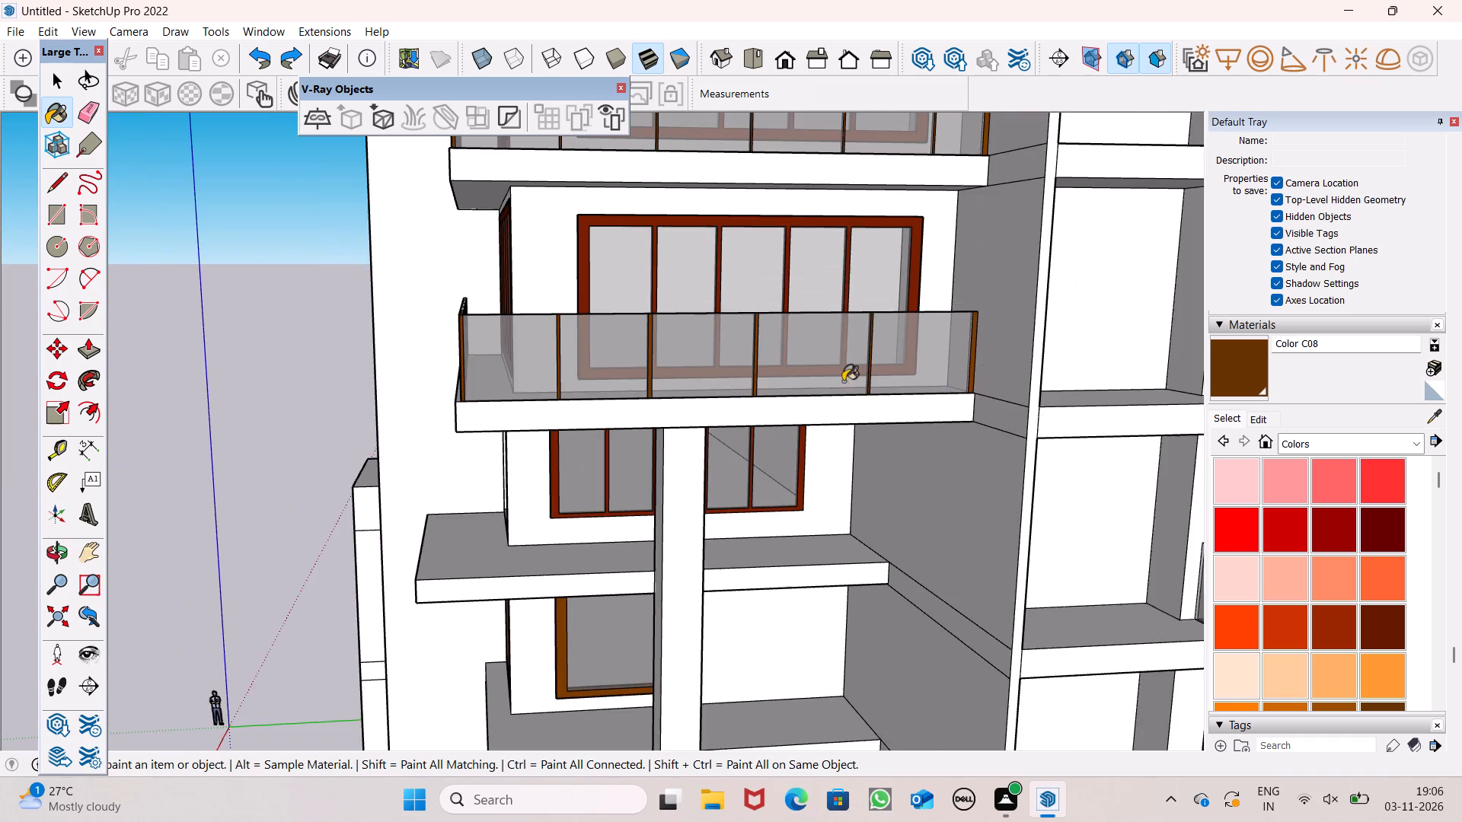
{"action": "scroll", "coordinate": [598, 368], "scroll_direction": "down", "scroll_amount": 2}
{"action": "middle_click_drag", "start_coordinate": [570, 356], "coordinate": [834, 440]}
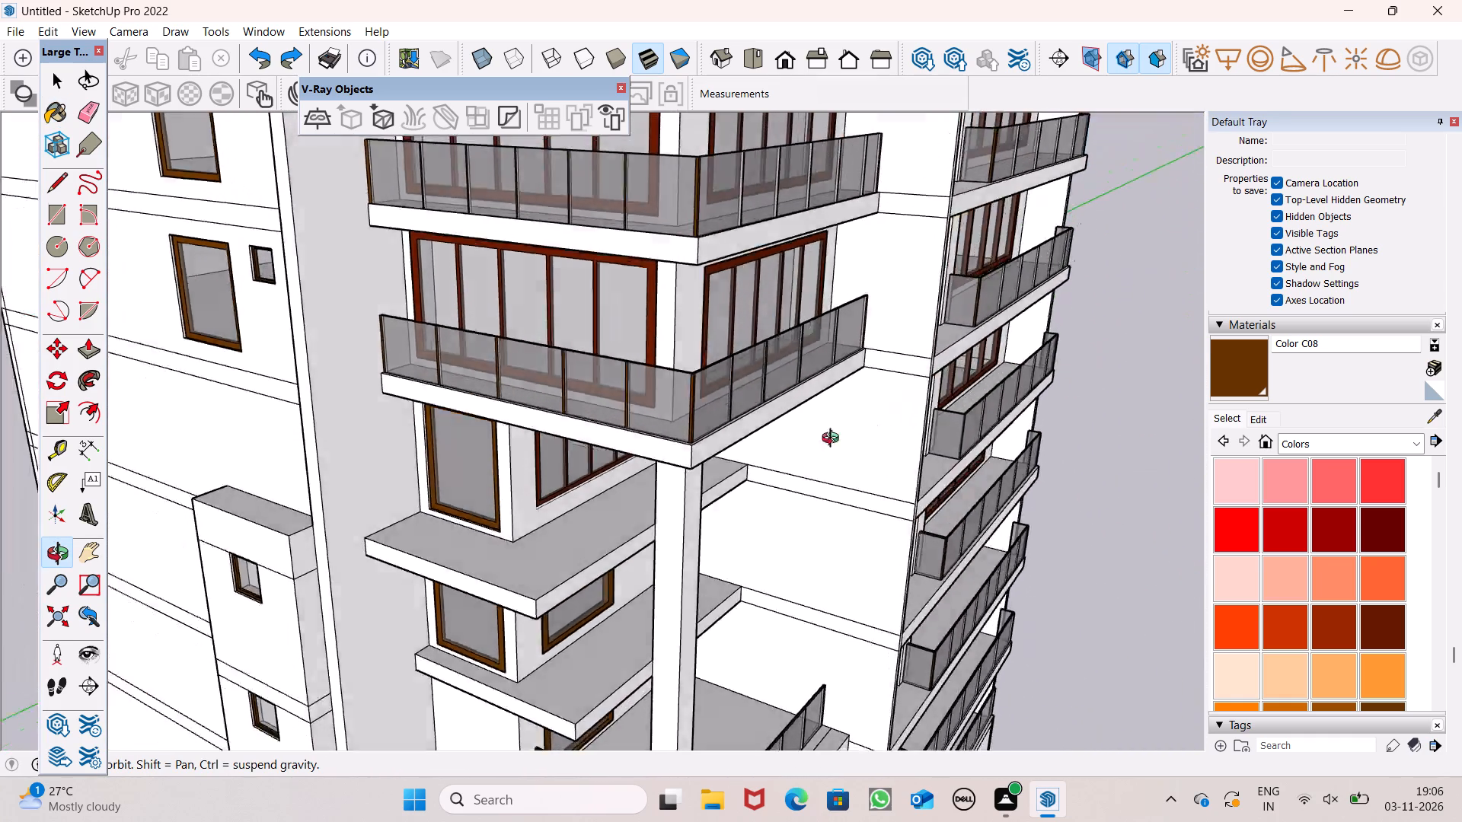
{"action": "middle_click_drag", "start_coordinate": [834, 440], "coordinate": [613, 352]}
{"action": "scroll", "coordinate": [630, 502], "scroll_direction": "up", "scroll_amount": 7}
{"action": "scroll", "coordinate": [535, 496], "scroll_direction": "up", "scroll_amount": 9}
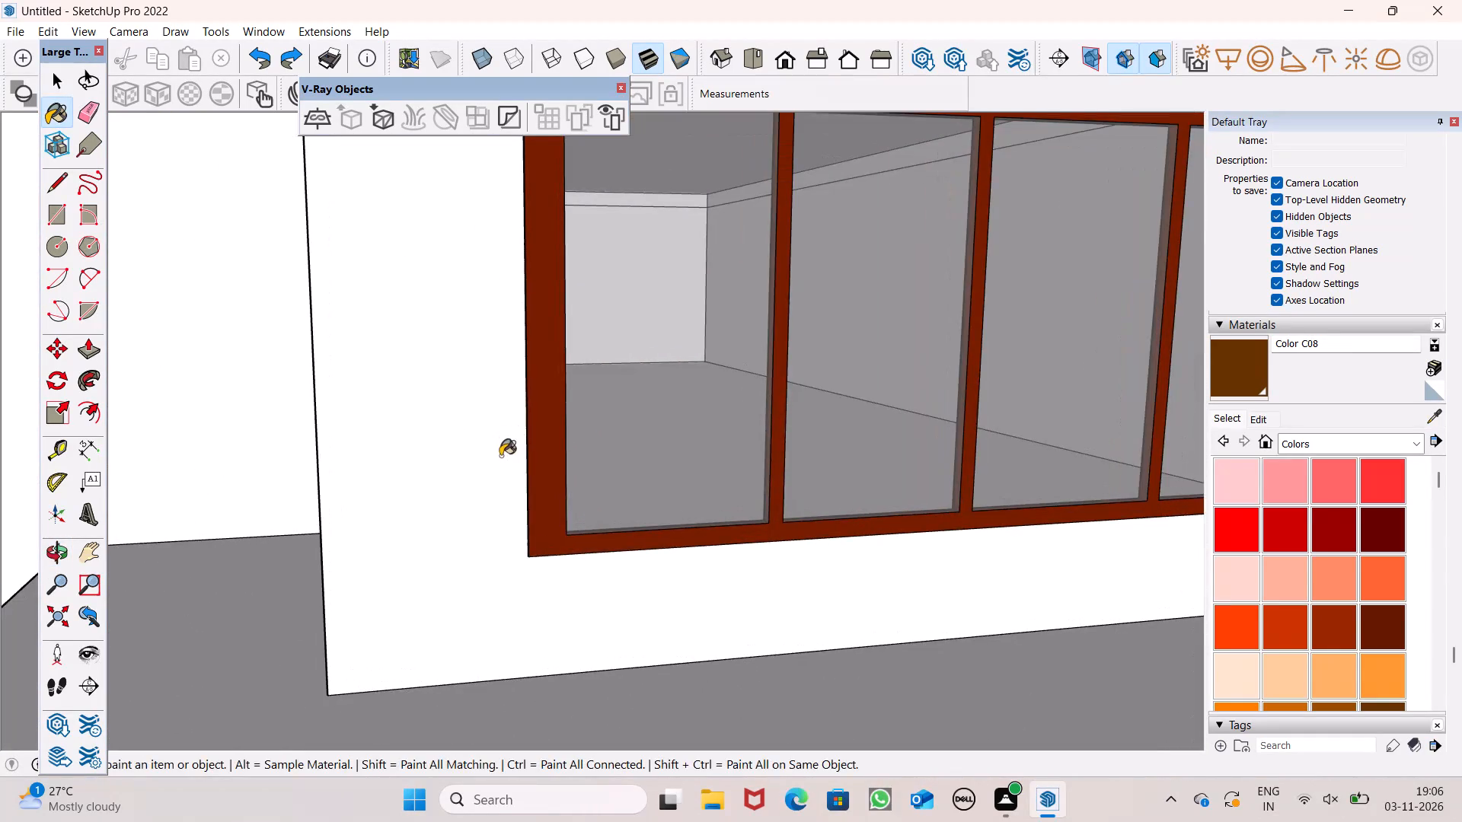
{"action": "middle_click_drag", "start_coordinate": [500, 456], "coordinate": [979, 515]}
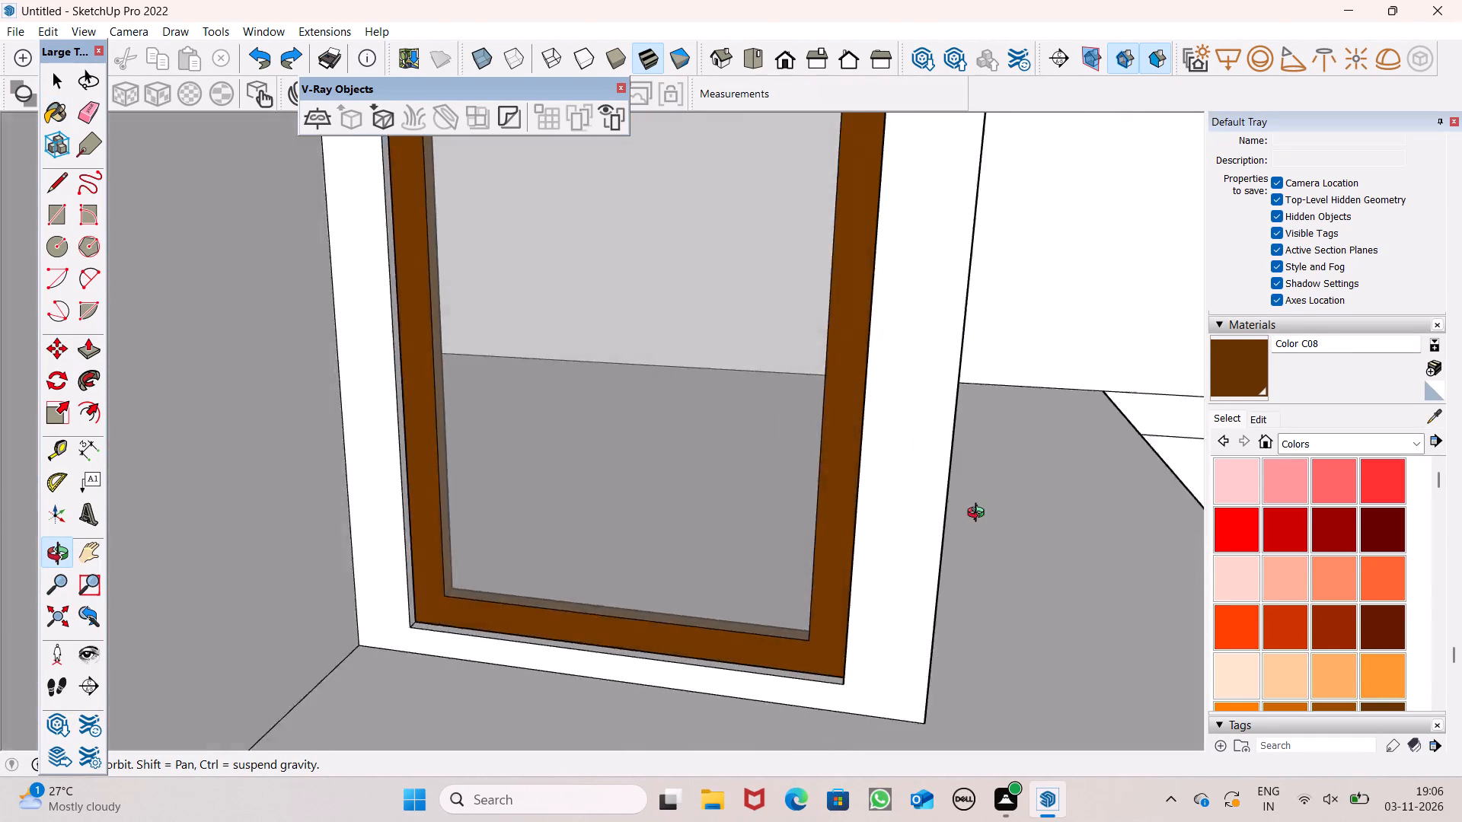
{"action": "middle_click_drag", "start_coordinate": [979, 515], "coordinate": [889, 575]}
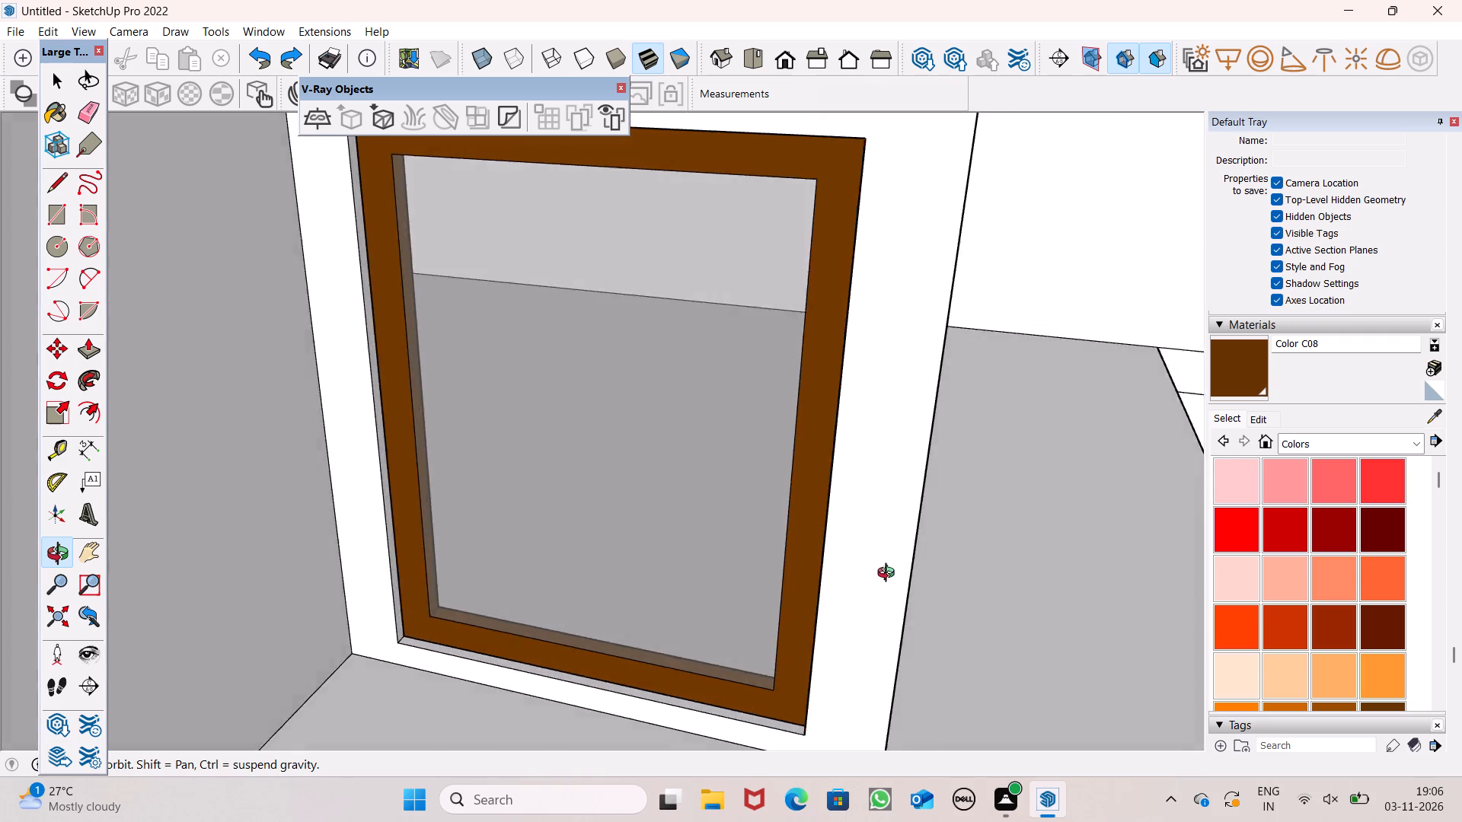
{"action": "middle_click_drag", "start_coordinate": [889, 575], "coordinate": [624, 539]}
{"action": "scroll", "coordinate": [704, 477], "scroll_direction": "down", "scroll_amount": 7}
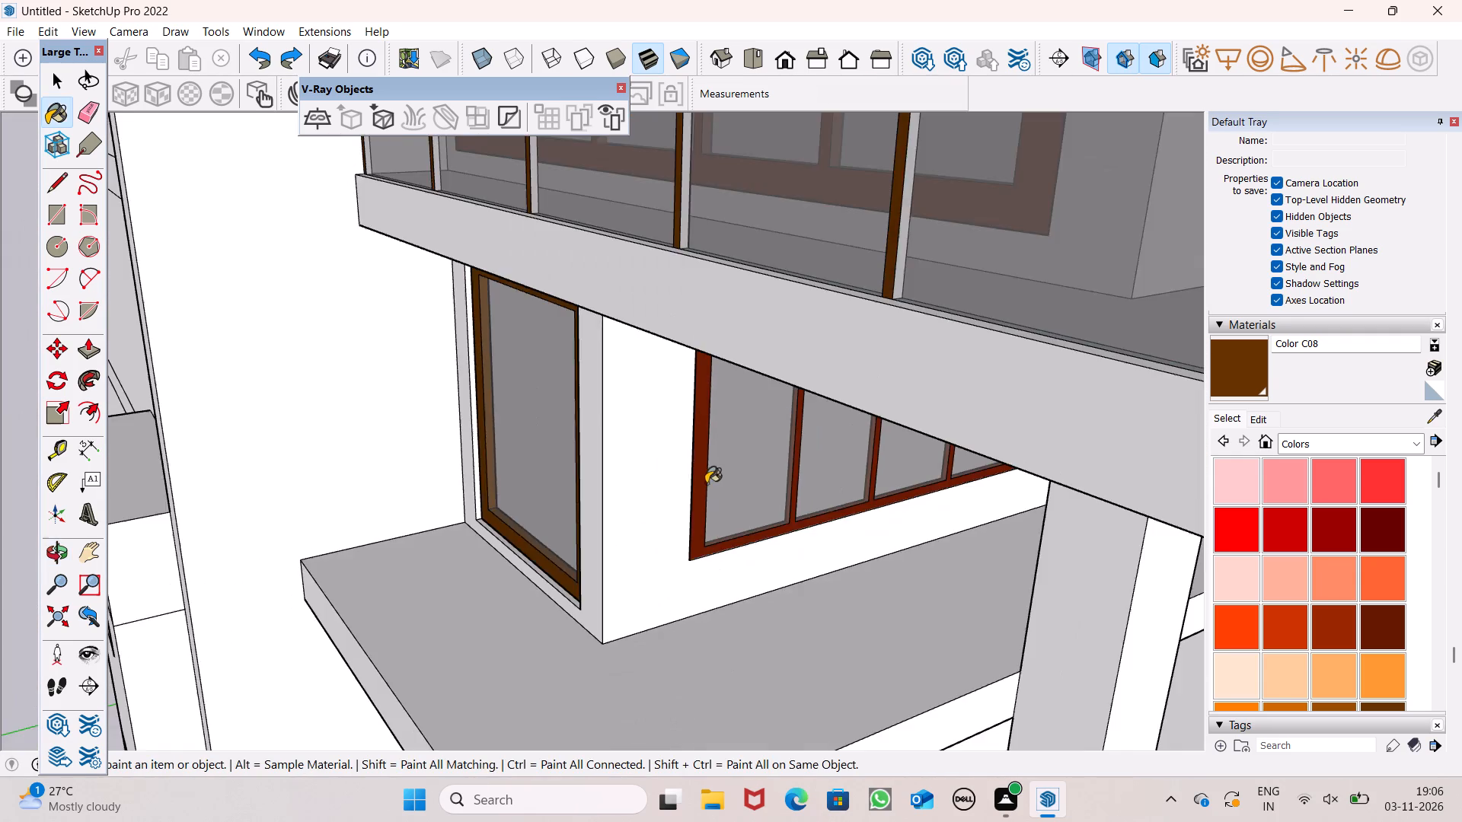
{"action": "scroll", "coordinate": [678, 464], "scroll_direction": "down", "scroll_amount": 6}
Paint the side railing's next top-rail segments beyond the corner with Color C08.
{"action": "scroll", "coordinate": [772, 303], "scroll_direction": "up", "scroll_amount": 7}
{"action": "scroll", "coordinate": [891, 314], "scroll_direction": "up", "scroll_amount": 1}
{"action": "middle_click_drag", "start_coordinate": [888, 314], "coordinate": [490, 353]}
{"action": "scroll", "coordinate": [525, 321], "scroll_direction": "up", "scroll_amount": 6}
{"action": "scroll", "coordinate": [652, 339], "scroll_direction": "down", "scroll_amount": 4}
{"action": "scroll", "coordinate": [800, 394], "scroll_direction": "down", "scroll_amount": 6}
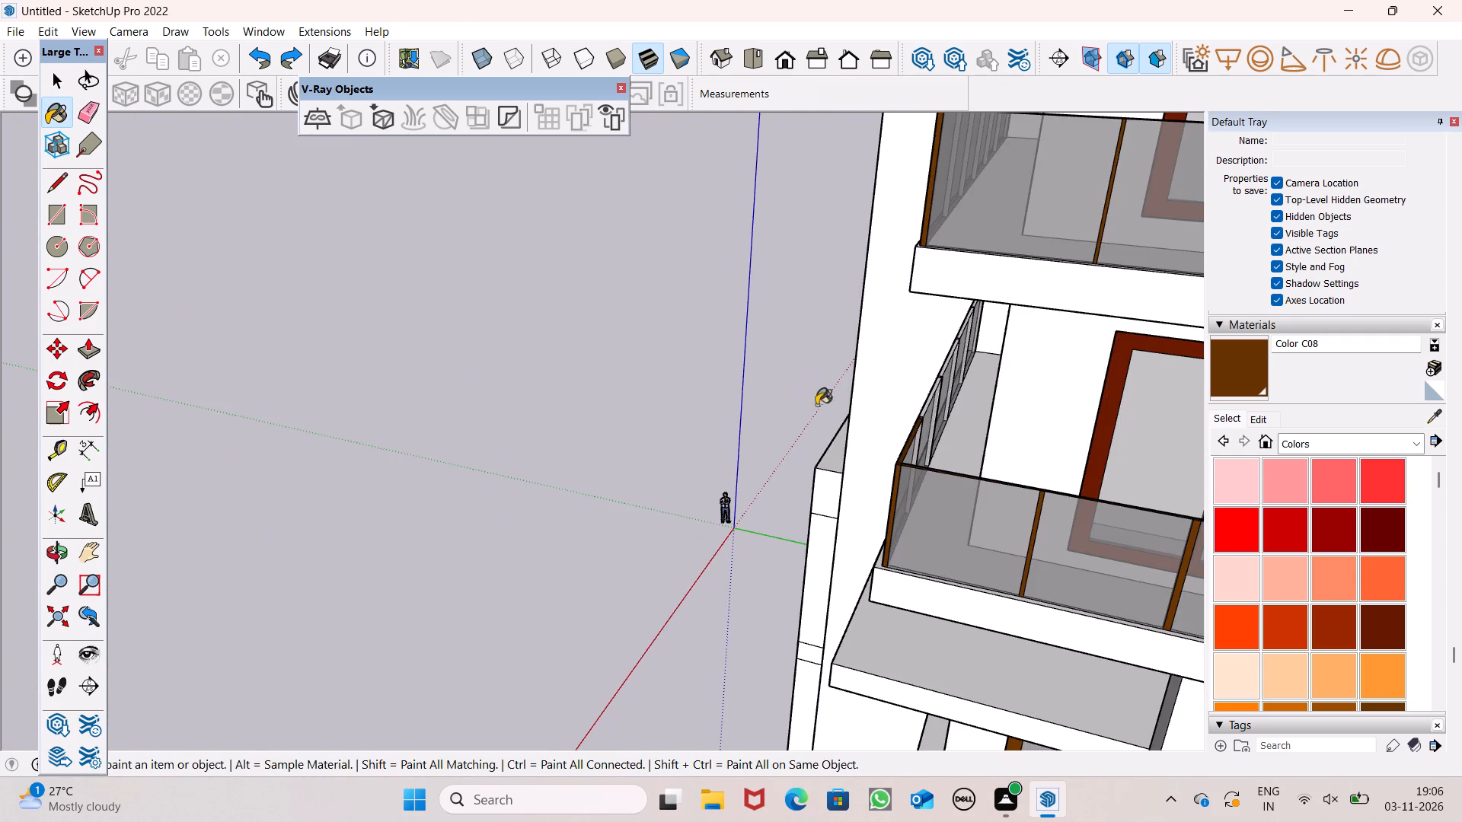
{"action": "scroll", "coordinate": [899, 413], "scroll_direction": "up", "scroll_amount": 15}
{"action": "left_click", "coordinate": [896, 413]}
{"action": "scroll", "coordinate": [945, 323], "scroll_direction": "up", "scroll_amount": 6}
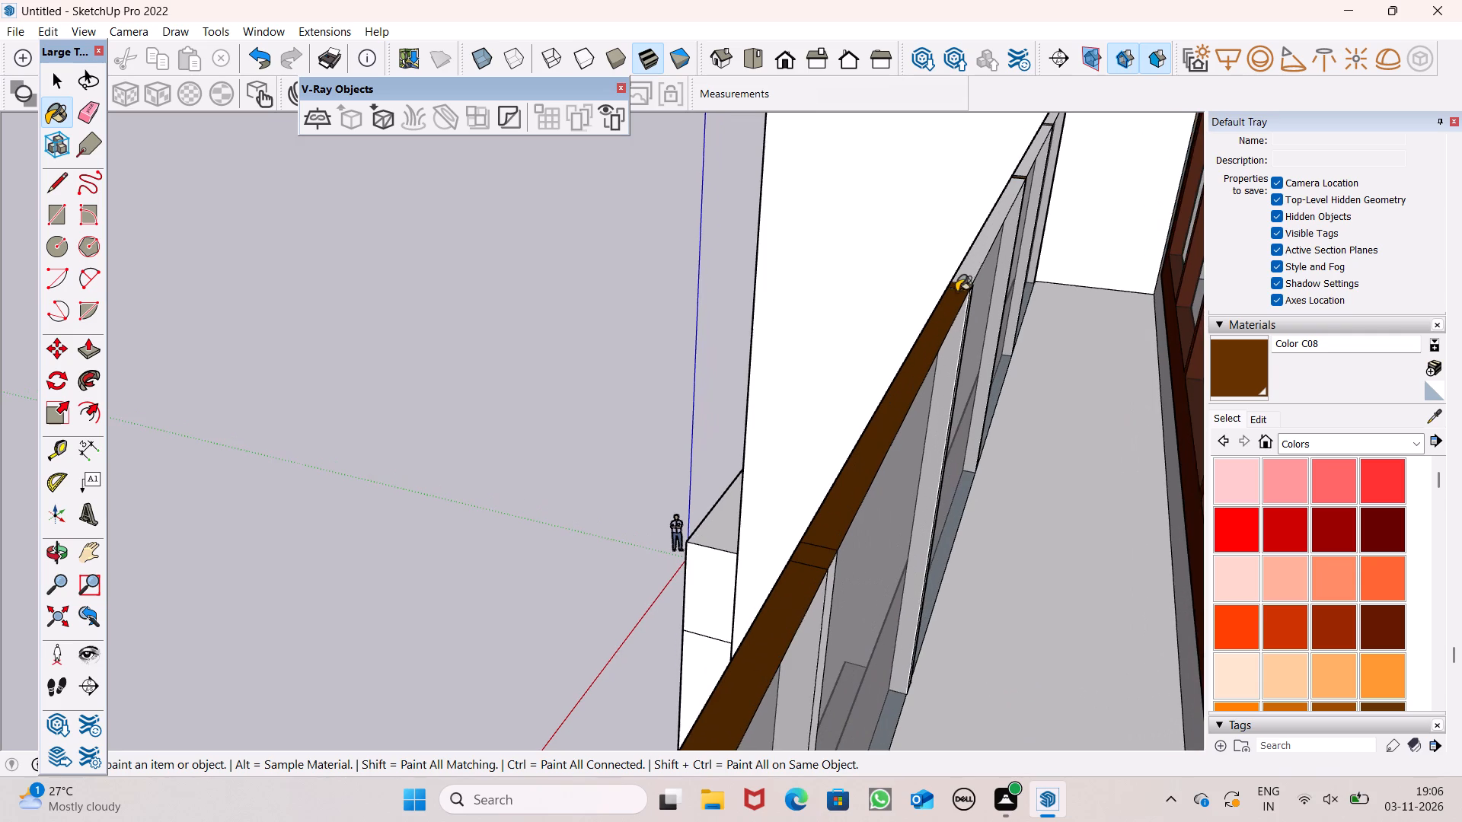
{"action": "scroll", "coordinate": [956, 292], "scroll_direction": "up", "scroll_amount": 1}
{"action": "left_click", "coordinate": [971, 271]}
Paint the inner faces of the side railing's two nearest unpainted posts with Color C08.
{"action": "middle_click_drag", "start_coordinate": [992, 388], "coordinate": [938, 384]}
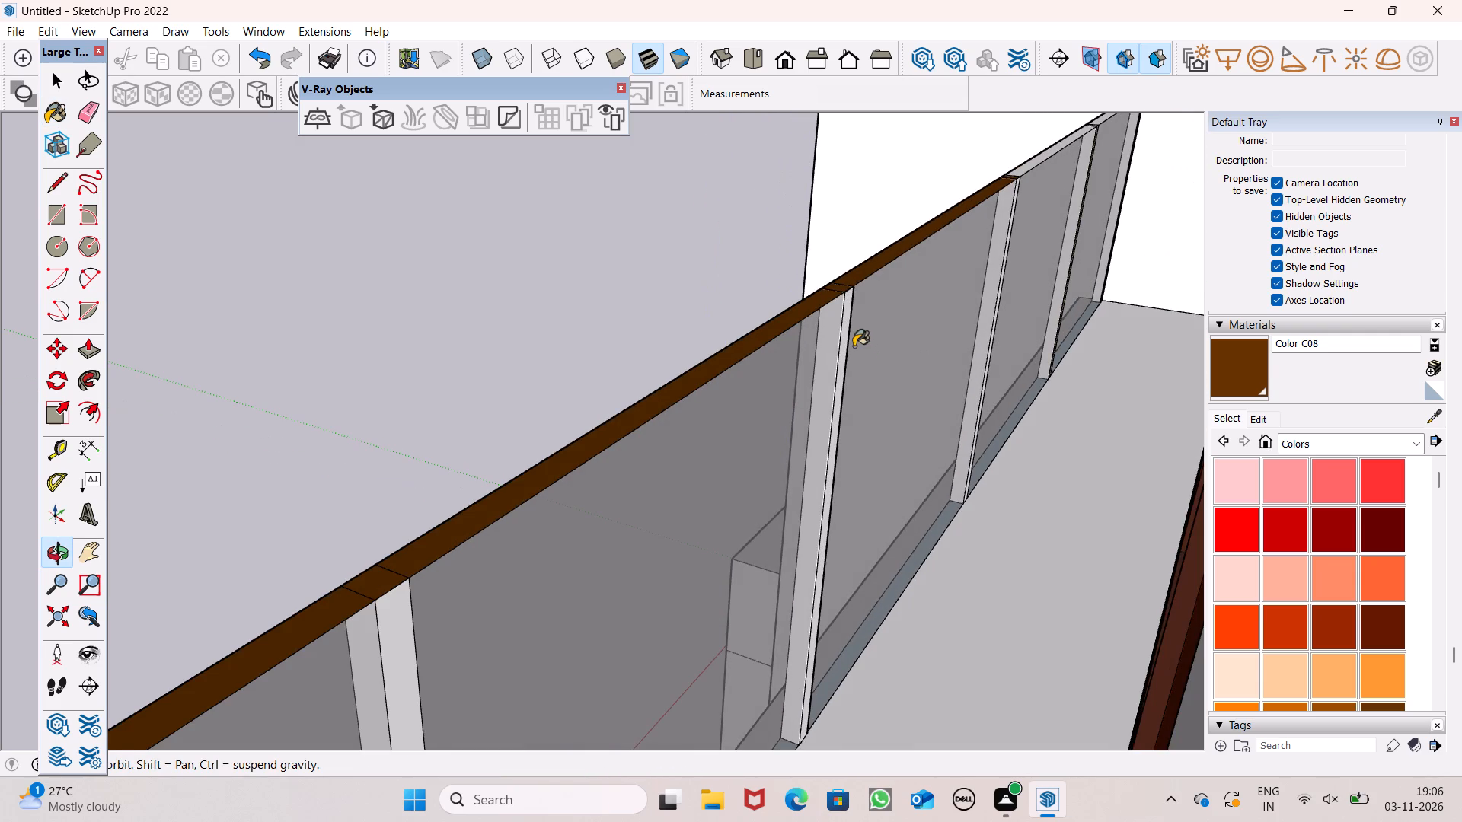
{"action": "left_click", "coordinate": [844, 339]}
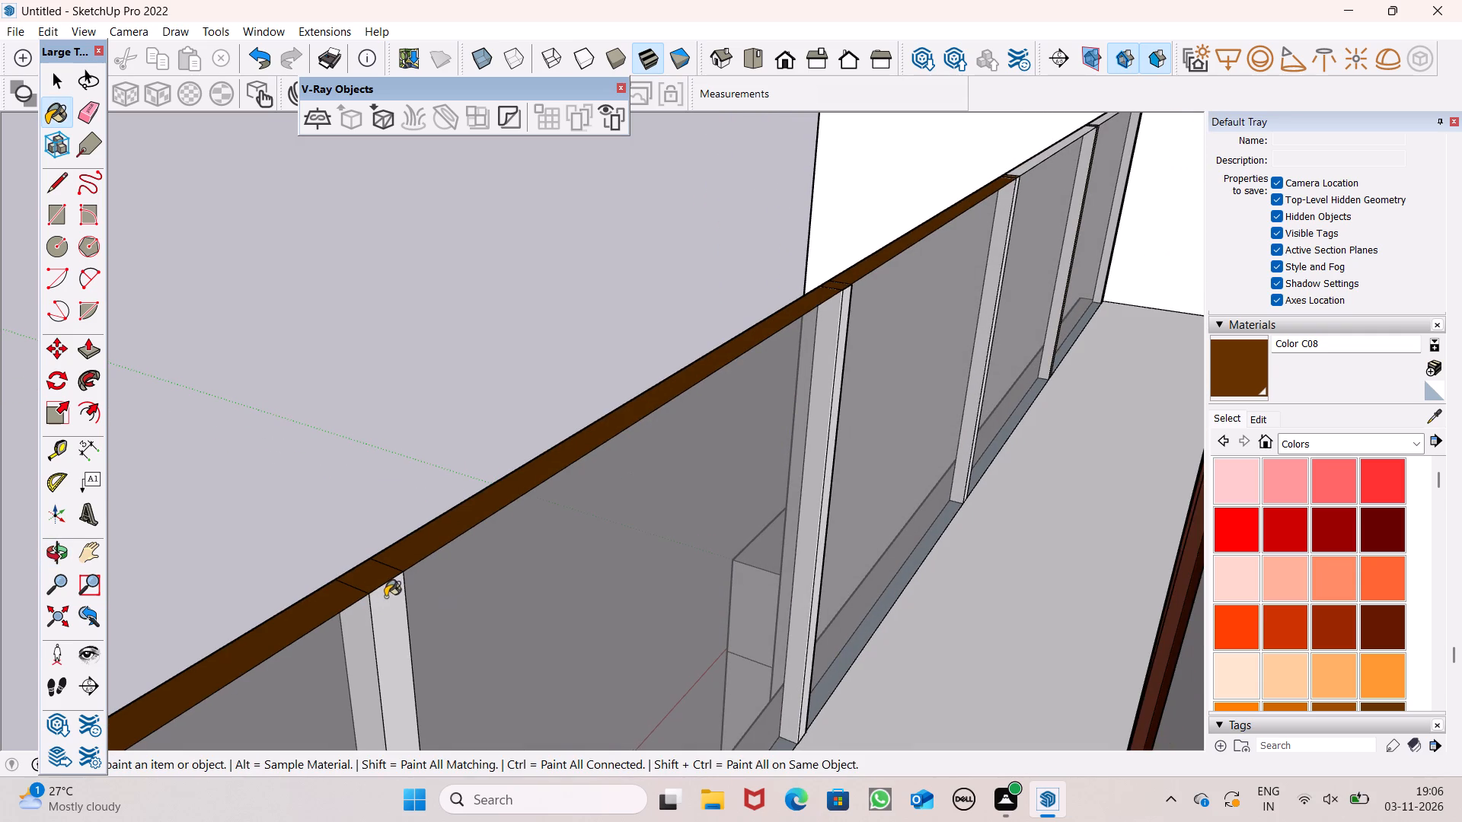
{"action": "left_click", "coordinate": [385, 596]}
Paint the side railing's remaining top-rail segments up to the wall, and the post face between them, with Color C08.
{"action": "scroll", "coordinate": [1031, 143], "scroll_direction": "up", "scroll_amount": 5}
{"action": "left_click", "coordinate": [994, 235]}
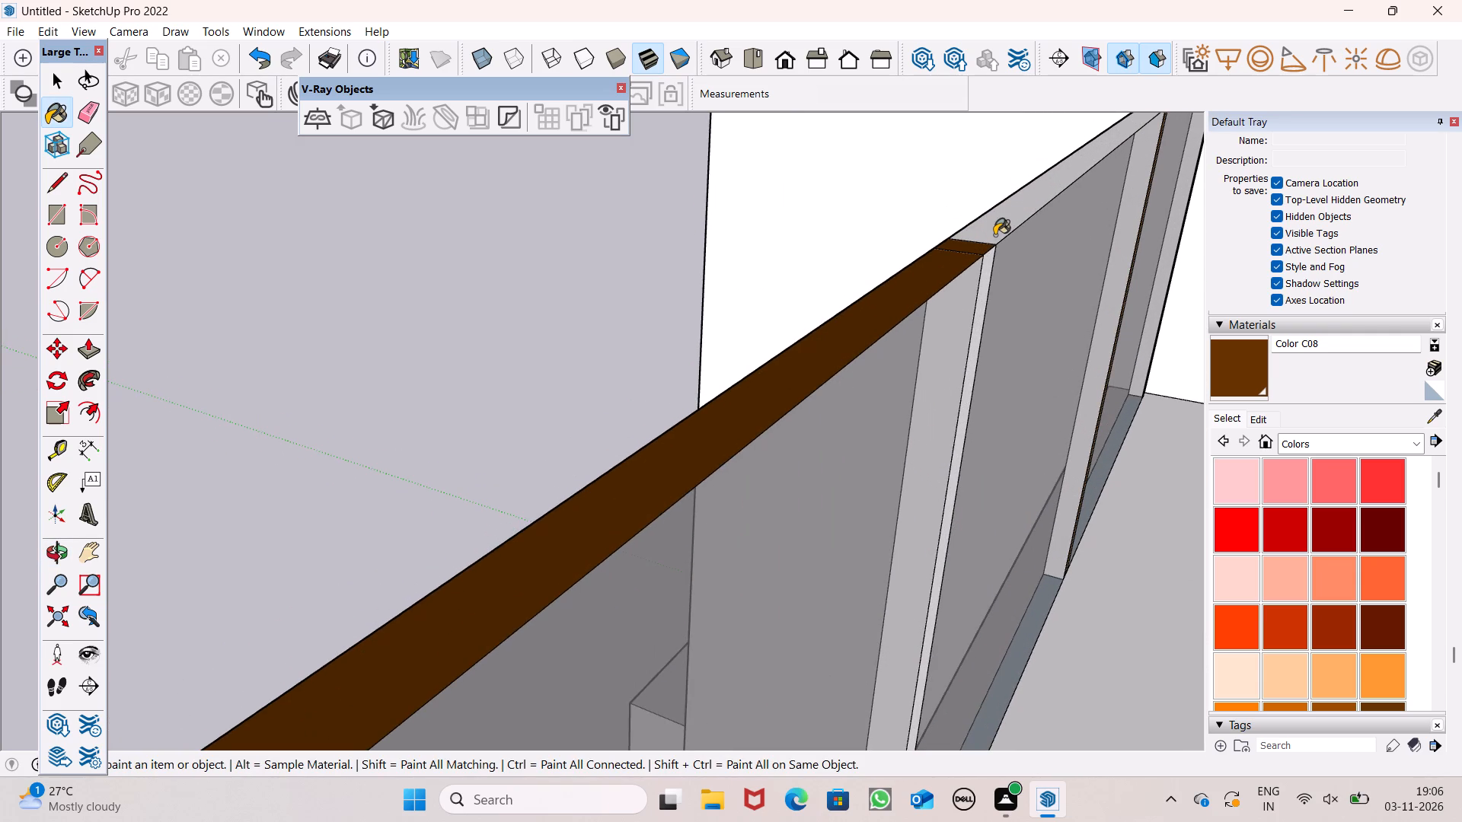
{"action": "scroll", "coordinate": [1007, 265], "scroll_direction": "up", "scroll_amount": 6}
{"action": "left_click", "coordinate": [972, 256]}
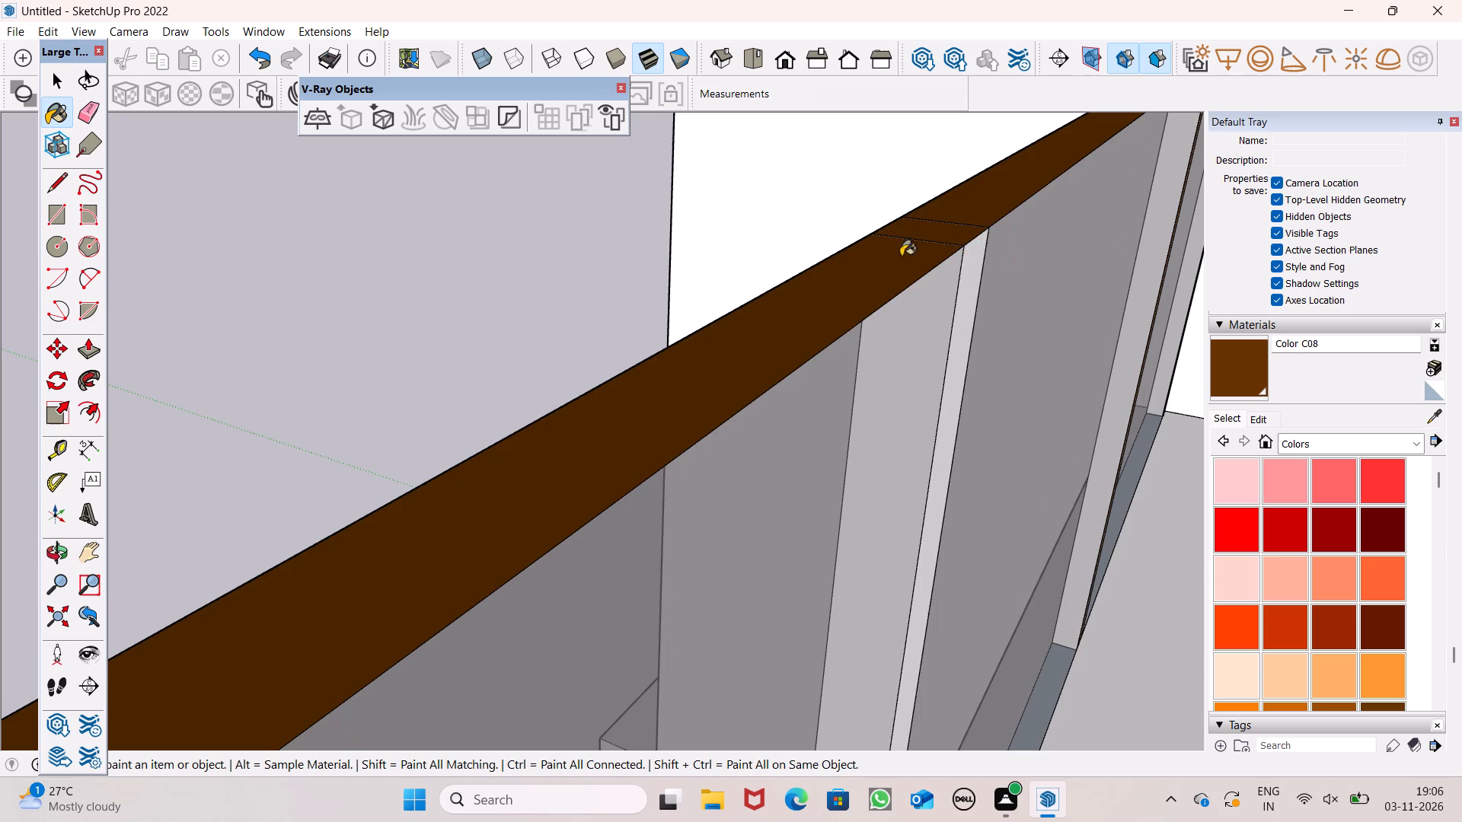
{"action": "scroll", "coordinate": [780, 293], "scroll_direction": "down", "scroll_amount": 6}
{"action": "middle_click_drag", "start_coordinate": [834, 307], "coordinate": [931, 231]}
{"action": "scroll", "coordinate": [943, 202], "scroll_direction": "up", "scroll_amount": 6}
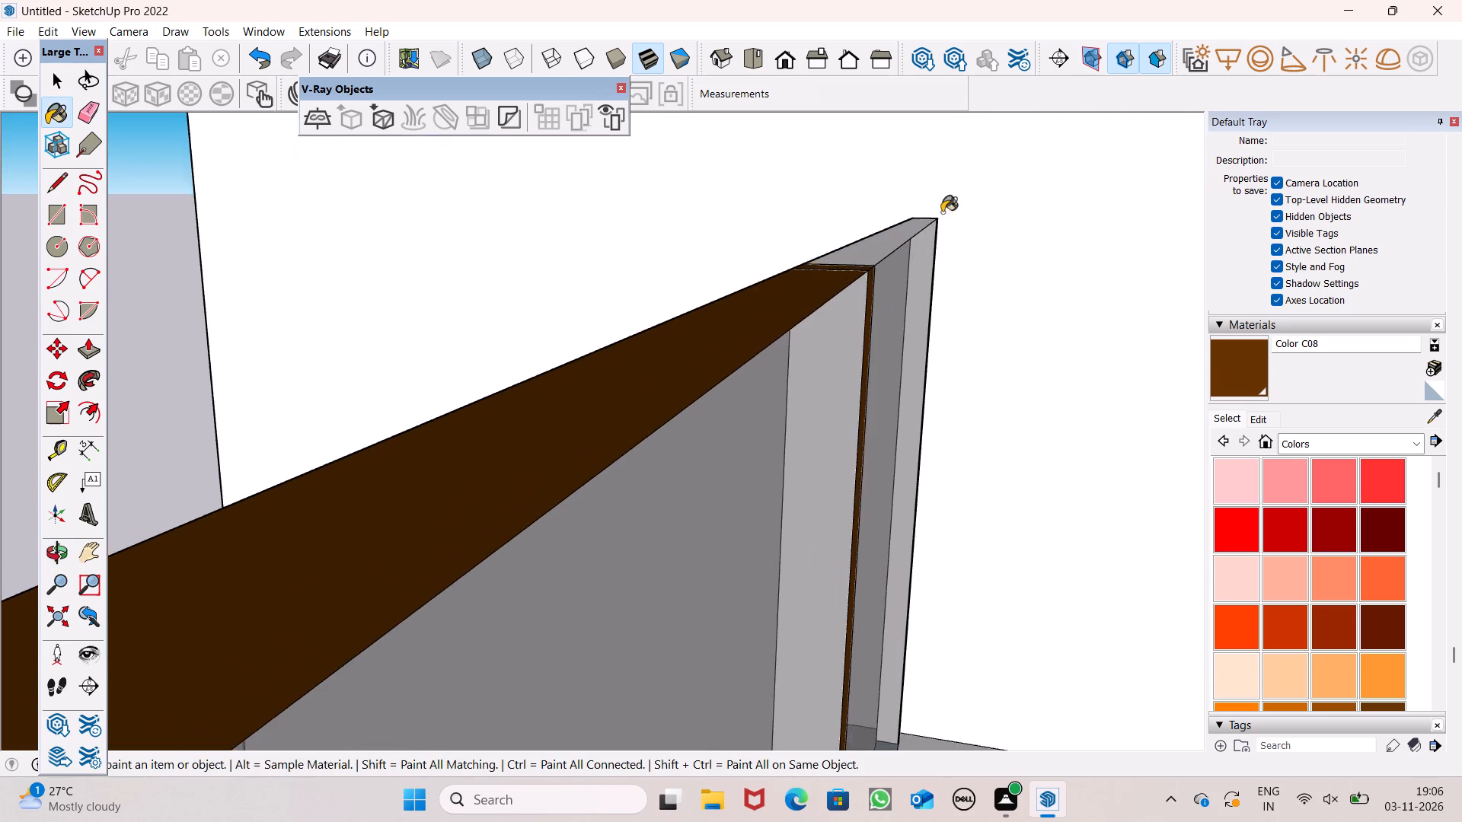
{"action": "scroll", "coordinate": [942, 212], "scroll_direction": "up", "scroll_amount": 1}
{"action": "left_click", "coordinate": [886, 253]}
Examine the whole building's balconies and lower terrace from several sides for railings still unpainted.
{"action": "middle_click_drag", "start_coordinate": [990, 250], "coordinate": [905, 276]}
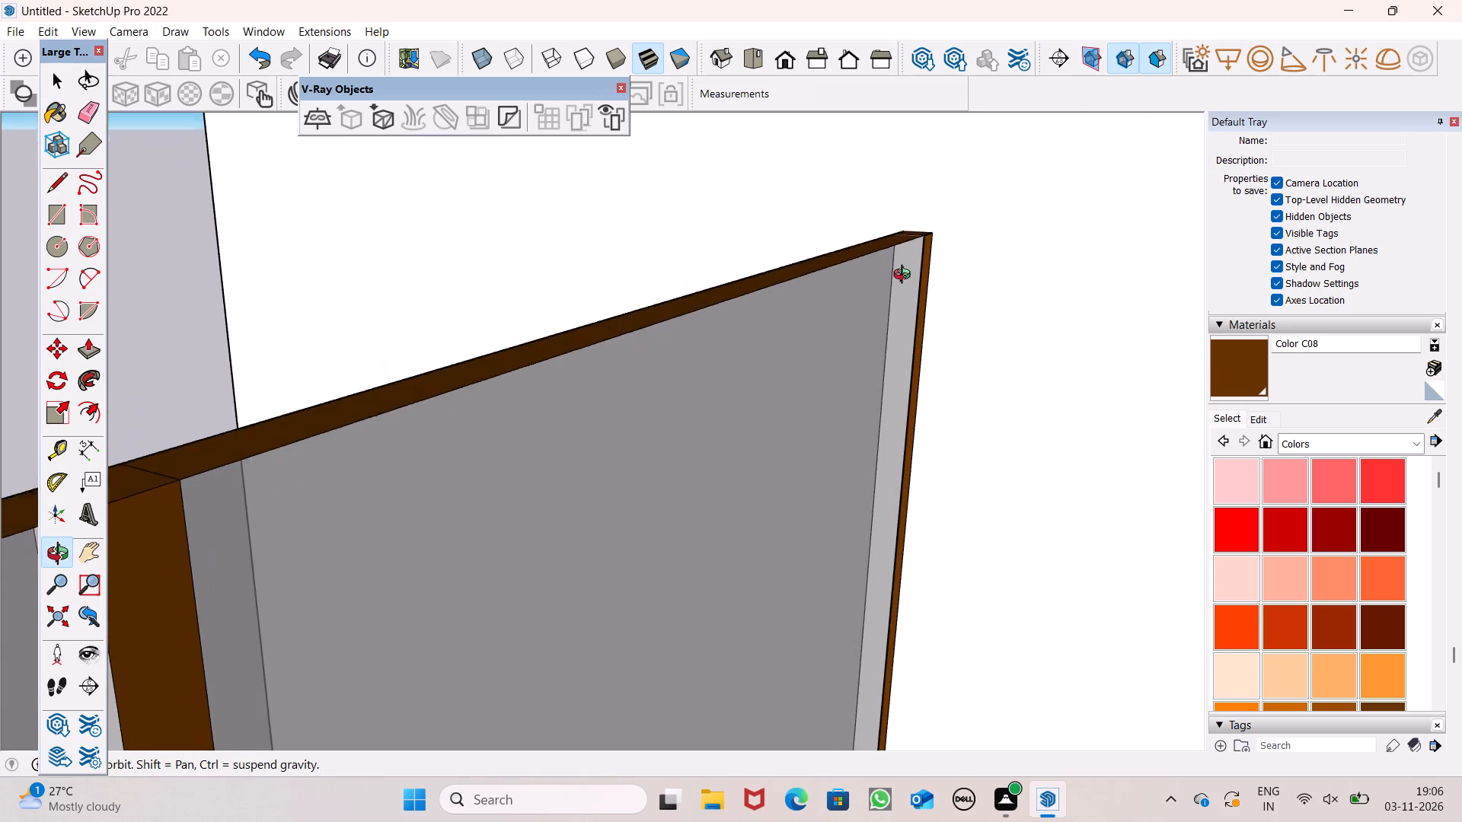
{"action": "middle_click_drag", "start_coordinate": [905, 276], "coordinate": [1181, 316]}
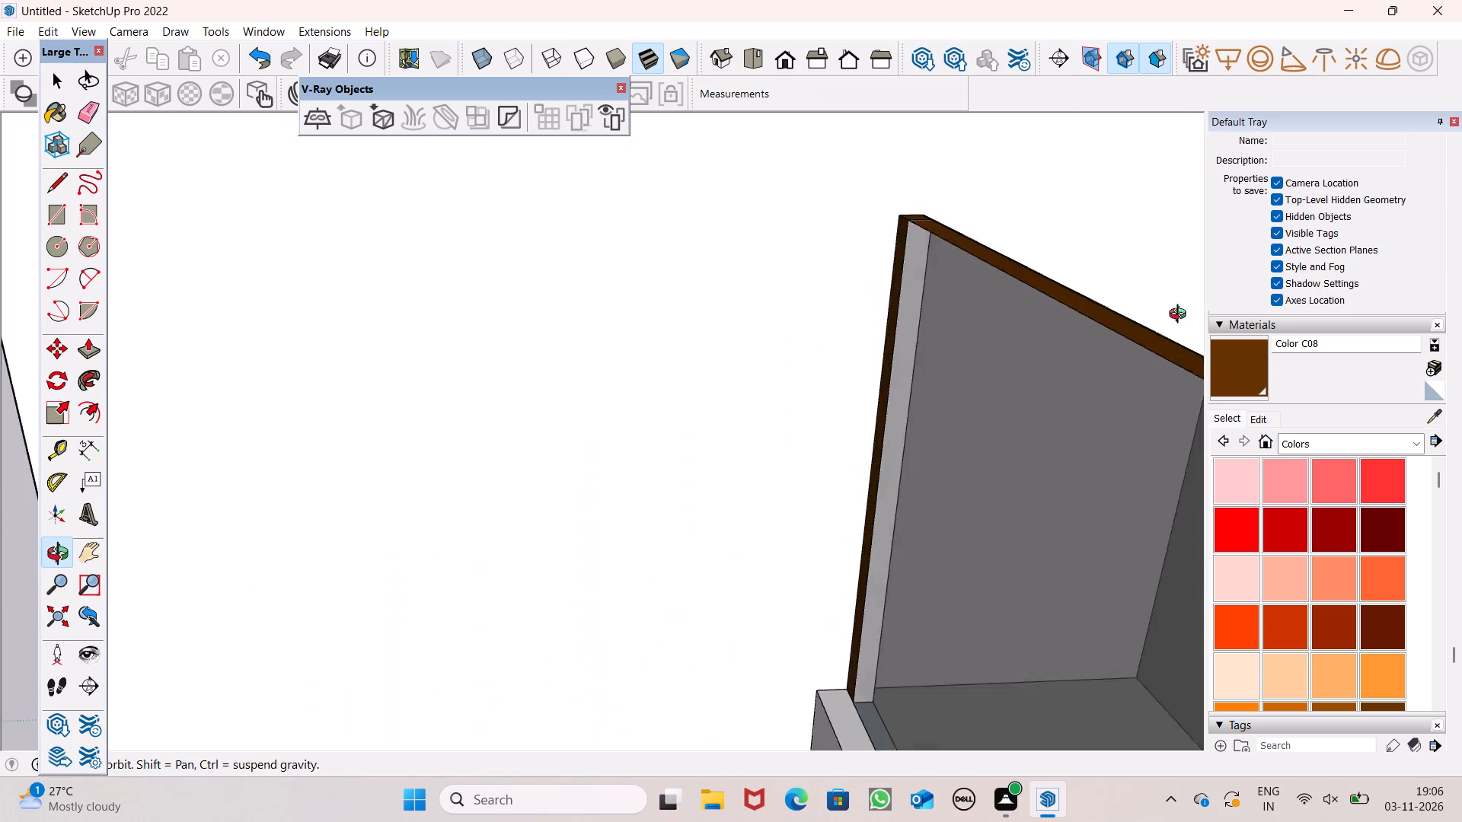
{"action": "middle_click_drag", "start_coordinate": [1181, 316], "coordinate": [1269, 293]}
{"action": "scroll", "coordinate": [688, 308], "scroll_direction": "down", "scroll_amount": 4}
{"action": "scroll", "coordinate": [621, 310], "scroll_direction": "down", "scroll_amount": 6}
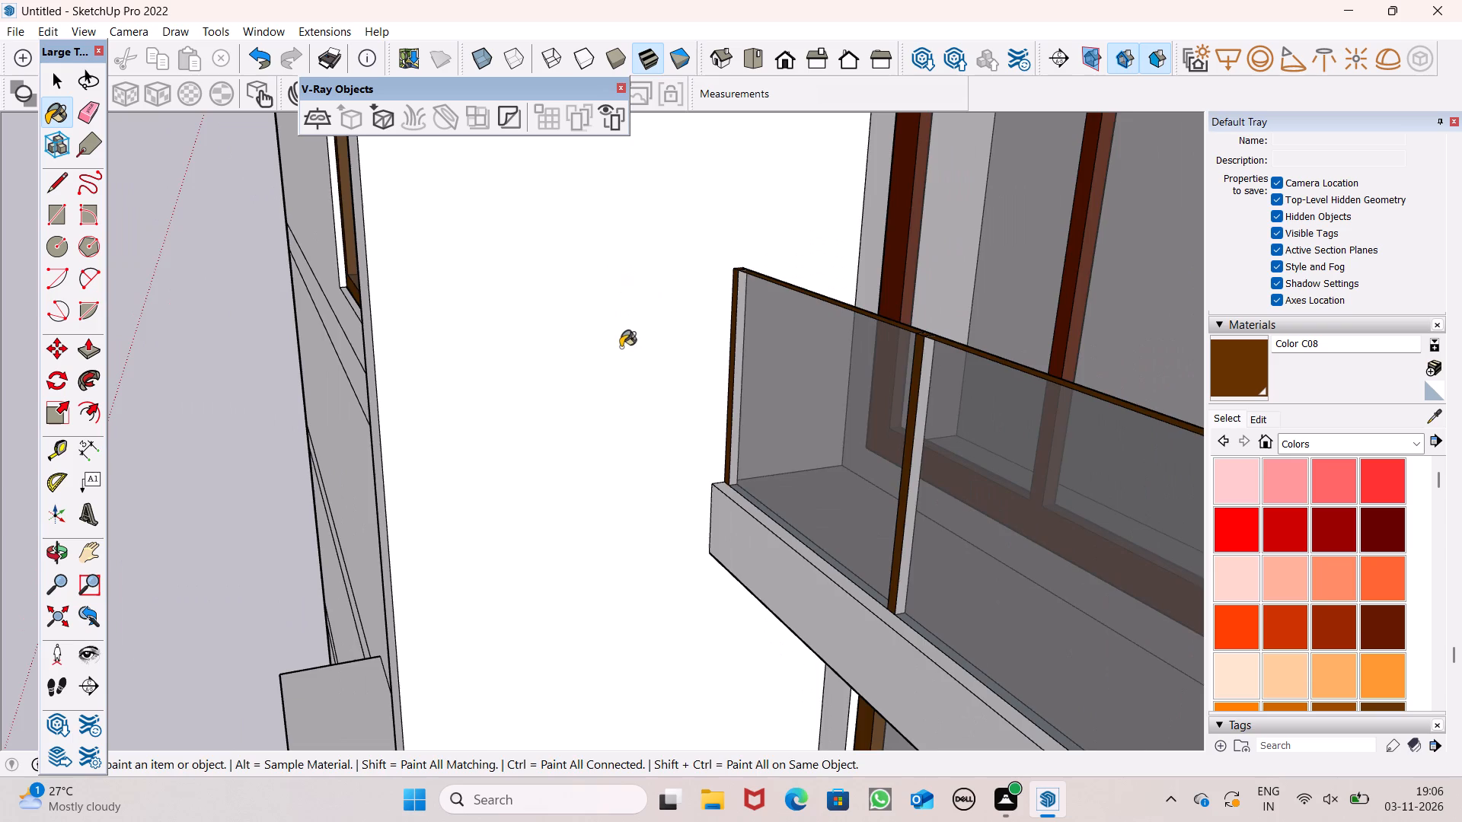
{"action": "middle_click_drag", "start_coordinate": [749, 420], "coordinate": [899, 427]}
{"action": "scroll", "coordinate": [713, 414], "scroll_direction": "down", "scroll_amount": 4}
{"action": "scroll", "coordinate": [672, 401], "scroll_direction": "up", "scroll_amount": 1}
{"action": "scroll", "coordinate": [670, 402], "scroll_direction": "down", "scroll_amount": 5}
{"action": "middle_click_drag", "start_coordinate": [768, 435], "coordinate": [934, 424]}
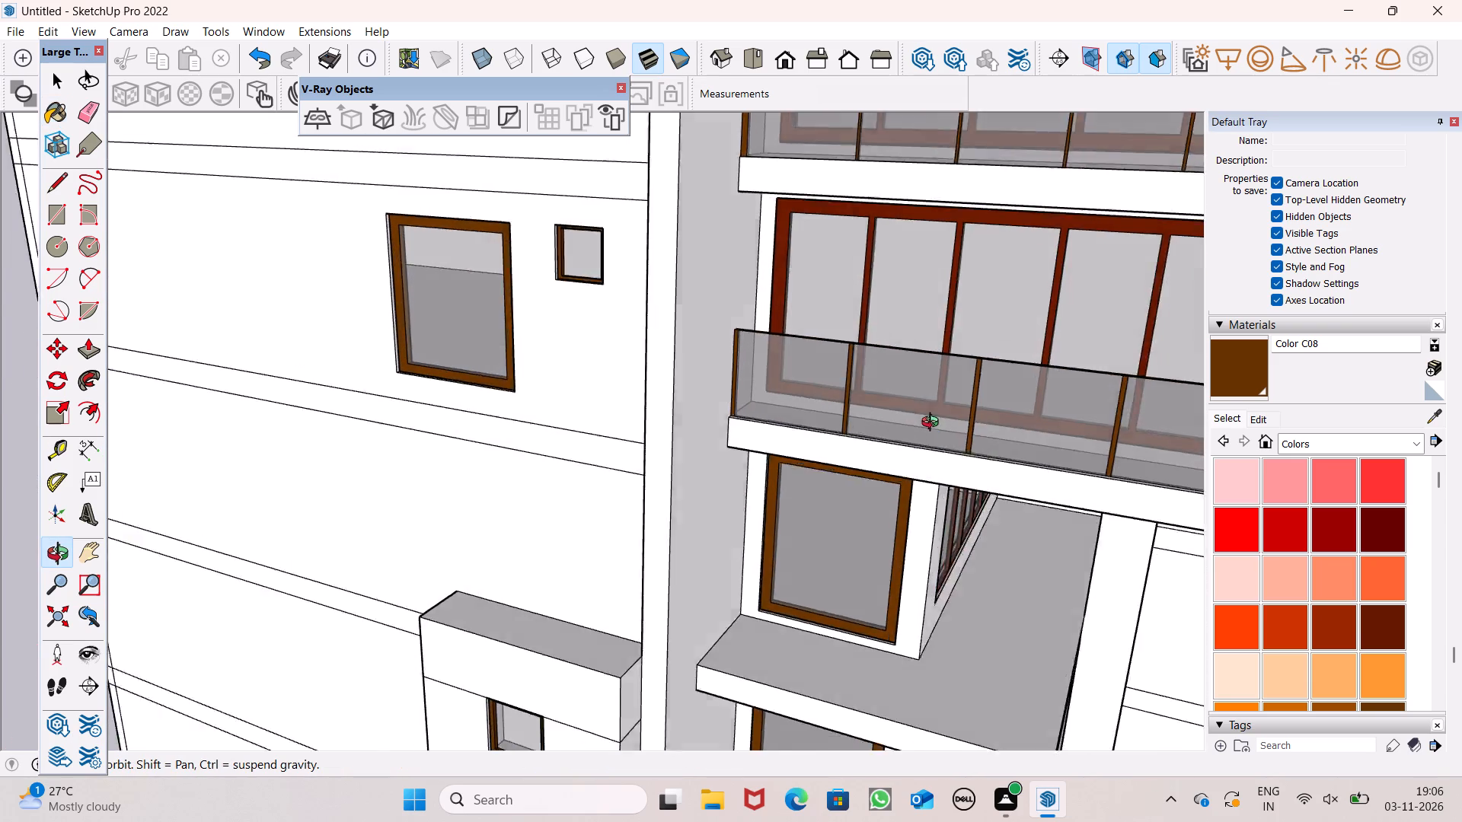
{"action": "middle_click_drag", "start_coordinate": [934, 424], "coordinate": [938, 424]}
{"action": "scroll", "coordinate": [938, 424], "scroll_direction": "up", "scroll_amount": 1}
{"action": "scroll", "coordinate": [676, 405], "scroll_direction": "down", "scroll_amount": 10}
{"action": "middle_click_drag", "start_coordinate": [720, 447], "coordinate": [838, 388]}
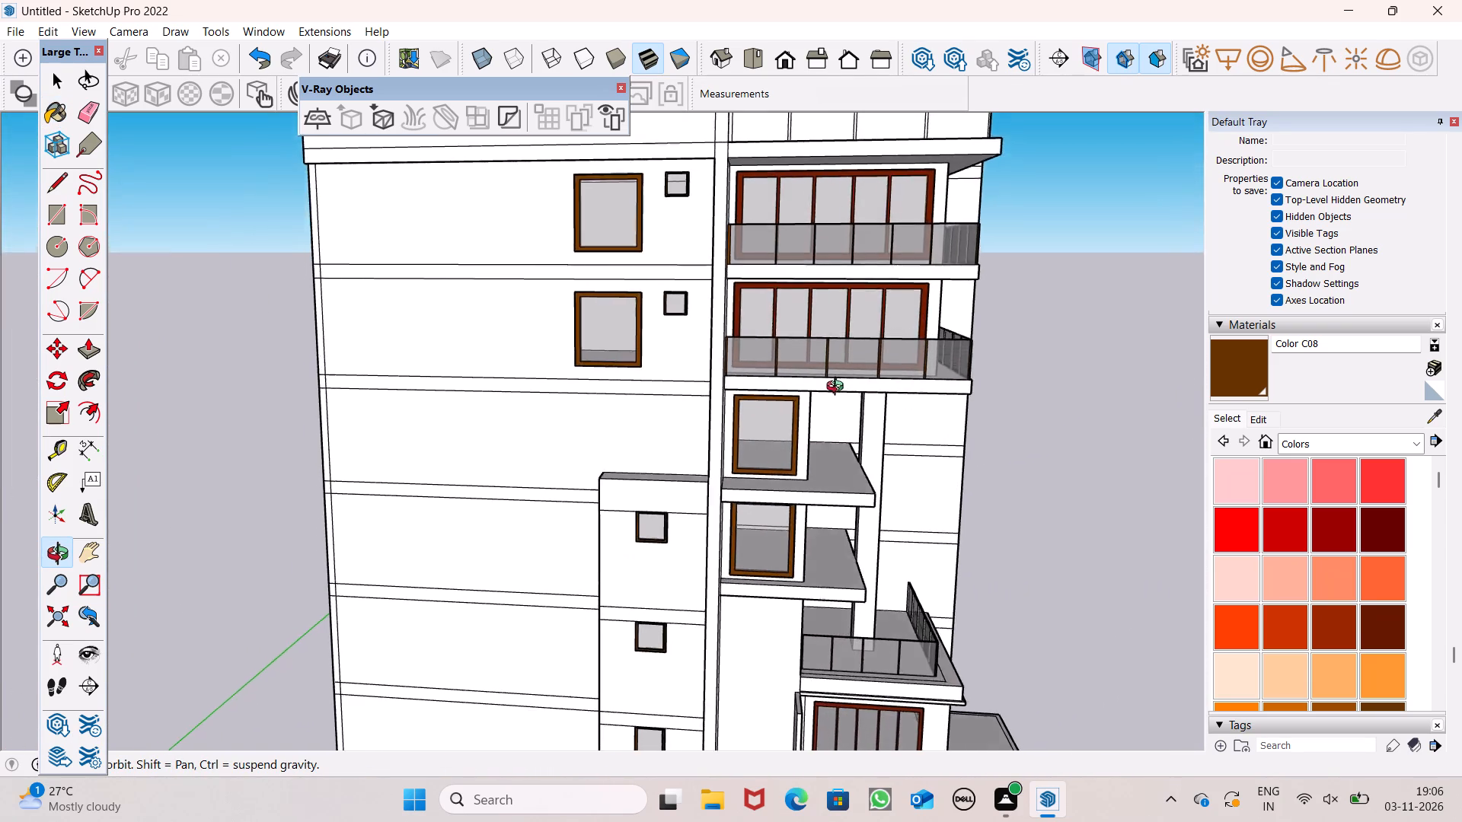
{"action": "middle_click_drag", "start_coordinate": [838, 388], "coordinate": [649, 449]}
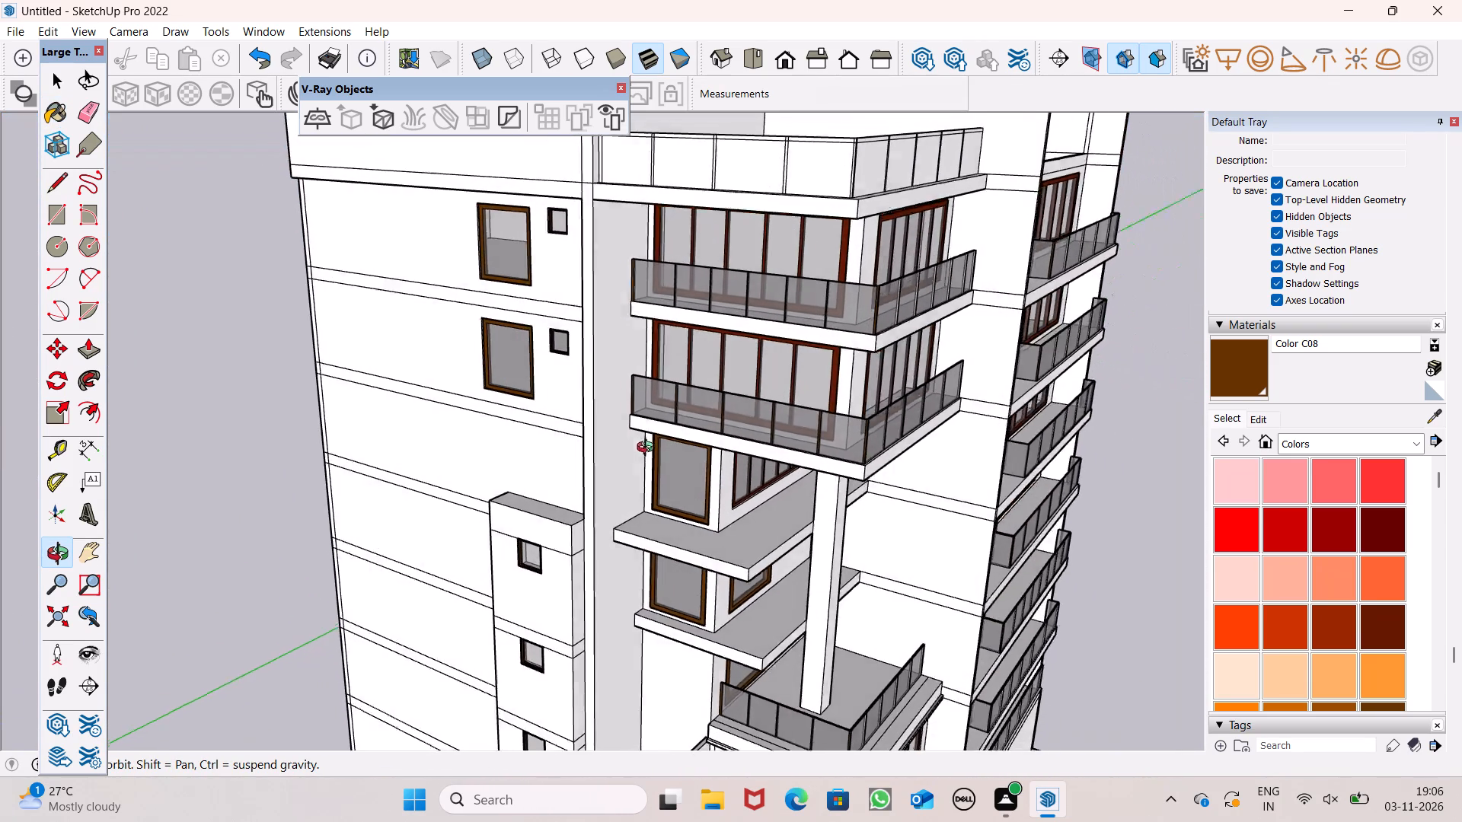
{"action": "middle_click_drag", "start_coordinate": [649, 449], "coordinate": [659, 451]}
{"action": "scroll", "coordinate": [605, 358], "scroll_direction": "down", "scroll_amount": 4}
{"action": "middle_click_drag", "start_coordinate": [790, 377], "coordinate": [499, 376]}
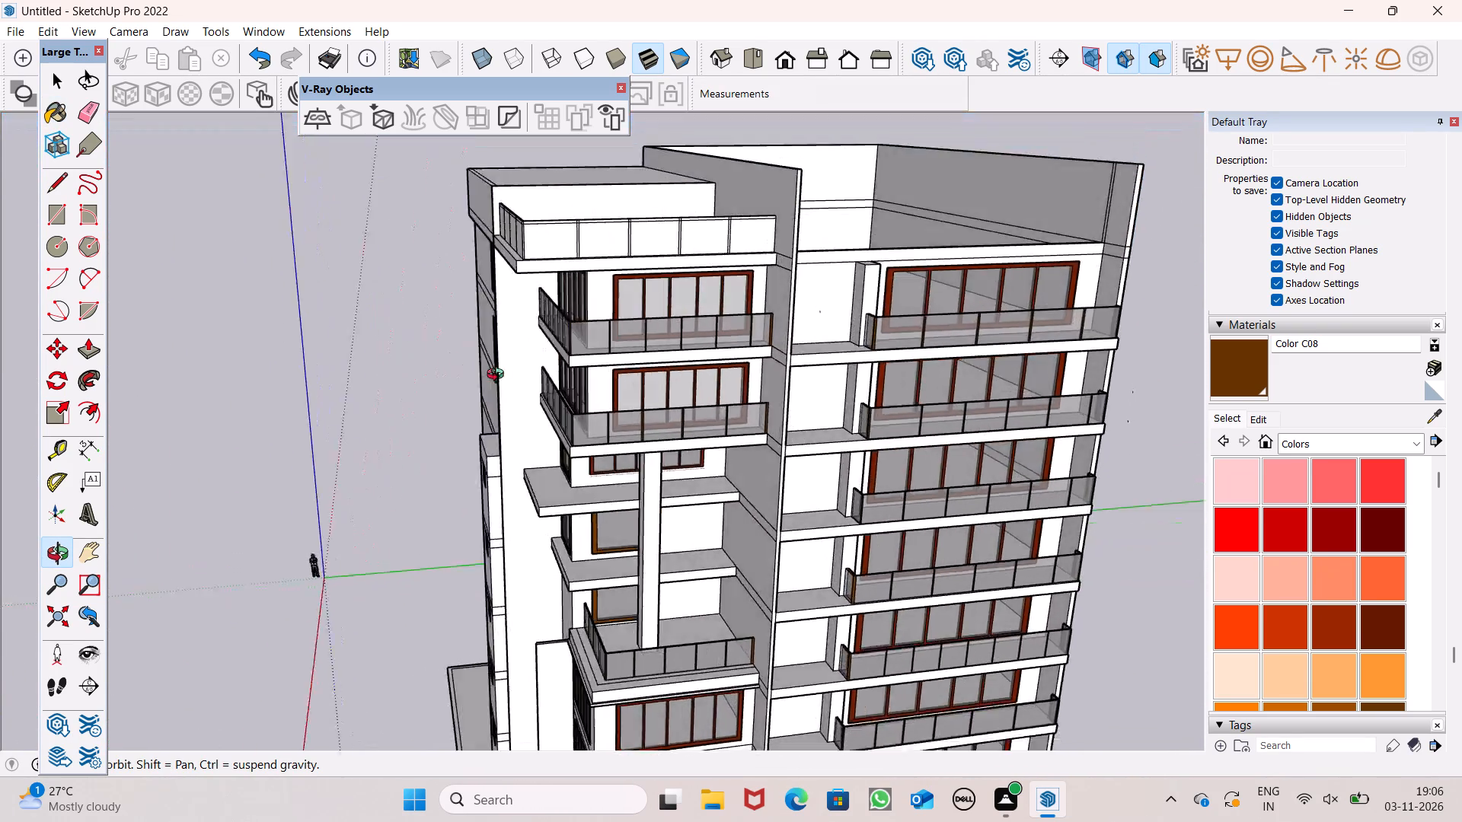
{"action": "middle_click_drag", "start_coordinate": [499, 376], "coordinate": [797, 167]}
{"action": "scroll", "coordinate": [797, 237], "scroll_direction": "up", "scroll_amount": 1}
{"action": "scroll", "coordinate": [851, 454], "scroll_direction": "up", "scroll_amount": 6}
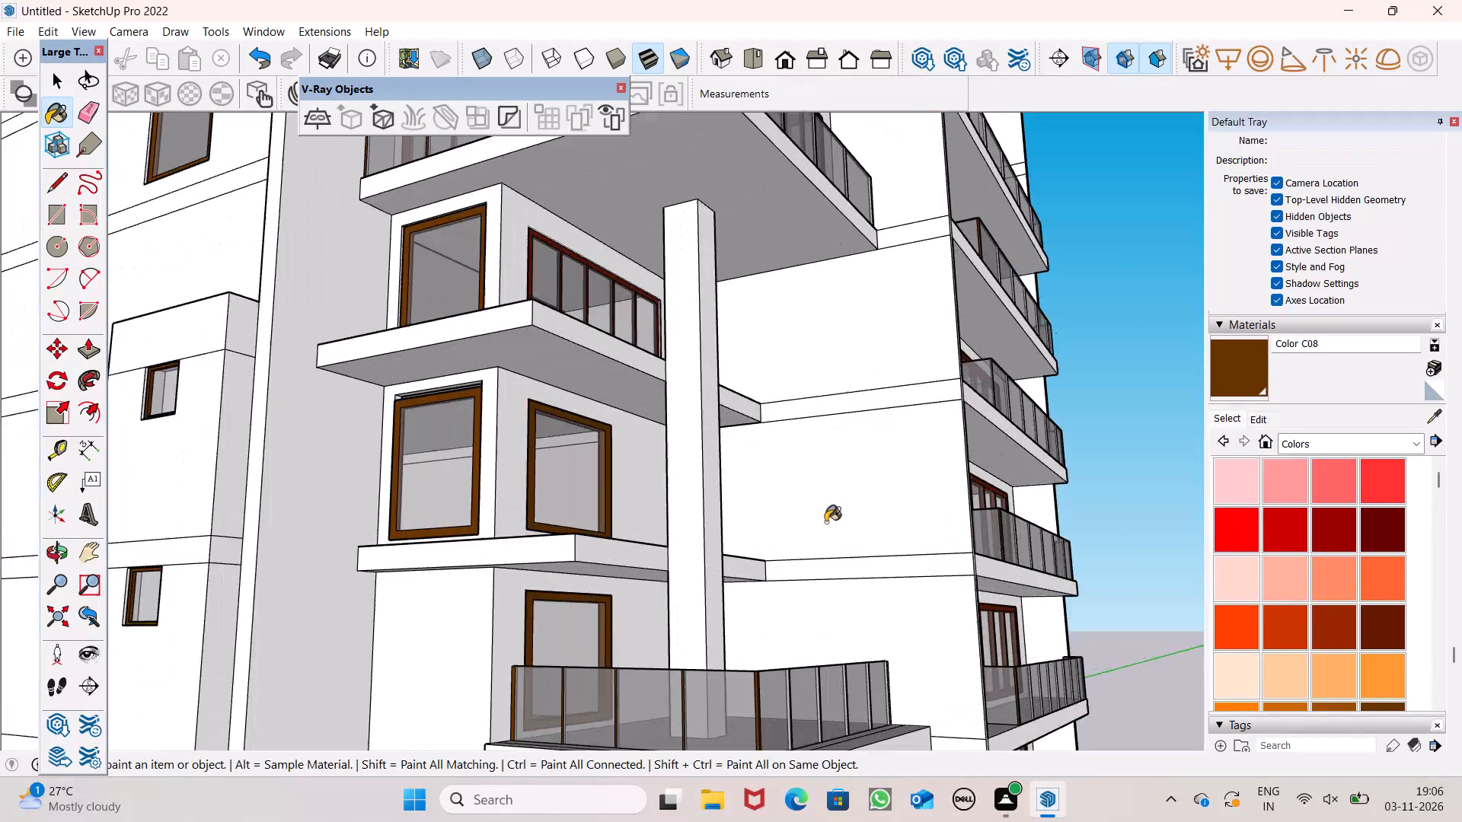
{"action": "scroll", "coordinate": [825, 522], "scroll_direction": "up", "scroll_amount": 1}
{"action": "scroll", "coordinate": [823, 305], "scroll_direction": "down", "scroll_amount": 6}
{"action": "scroll", "coordinate": [836, 557], "scroll_direction": "up", "scroll_amount": 7}
{"action": "scroll", "coordinate": [760, 477], "scroll_direction": "up", "scroll_amount": 1}
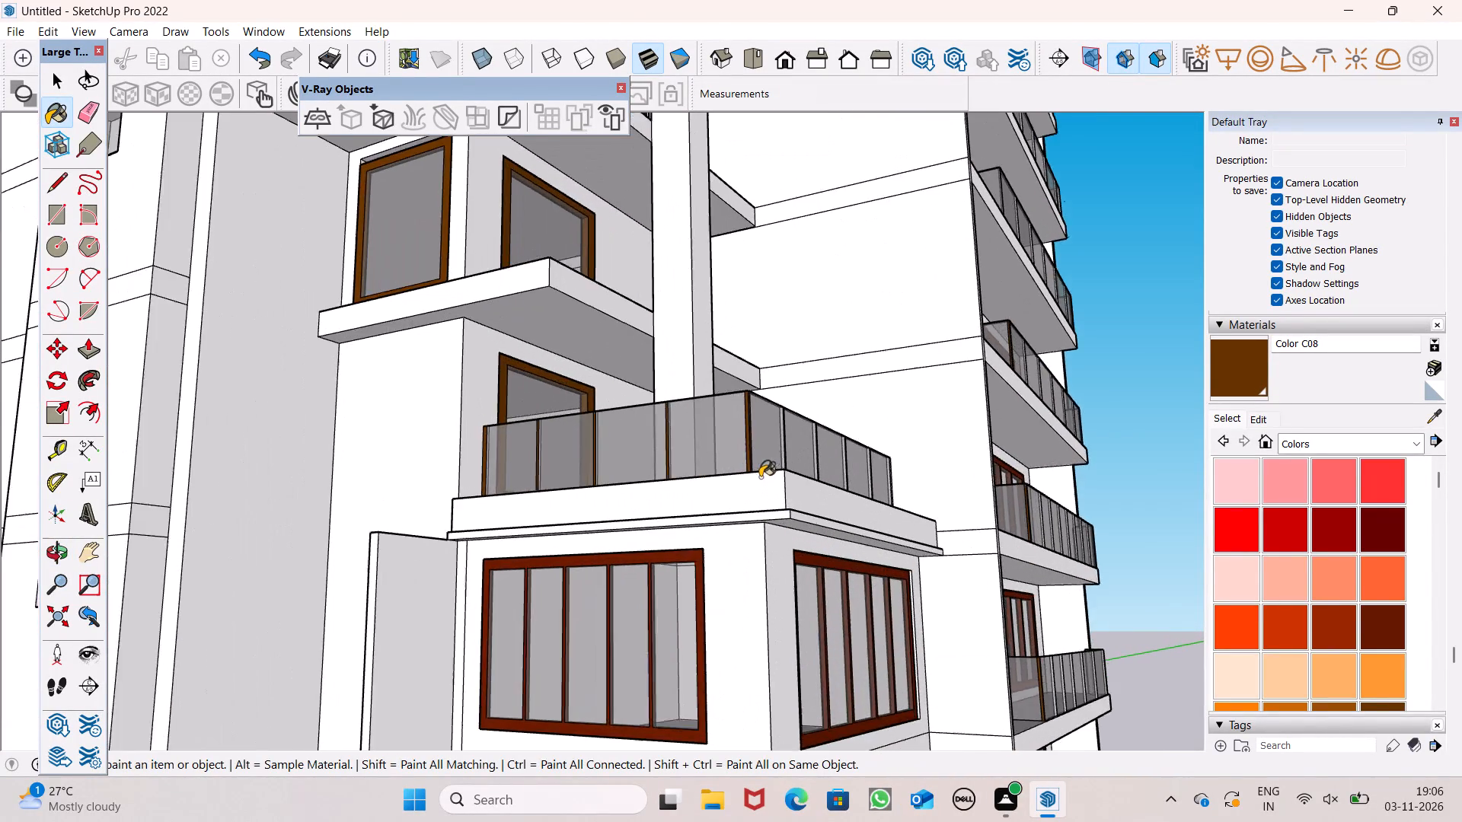
{"action": "middle_click_drag", "start_coordinate": [760, 477], "coordinate": [825, 659]}
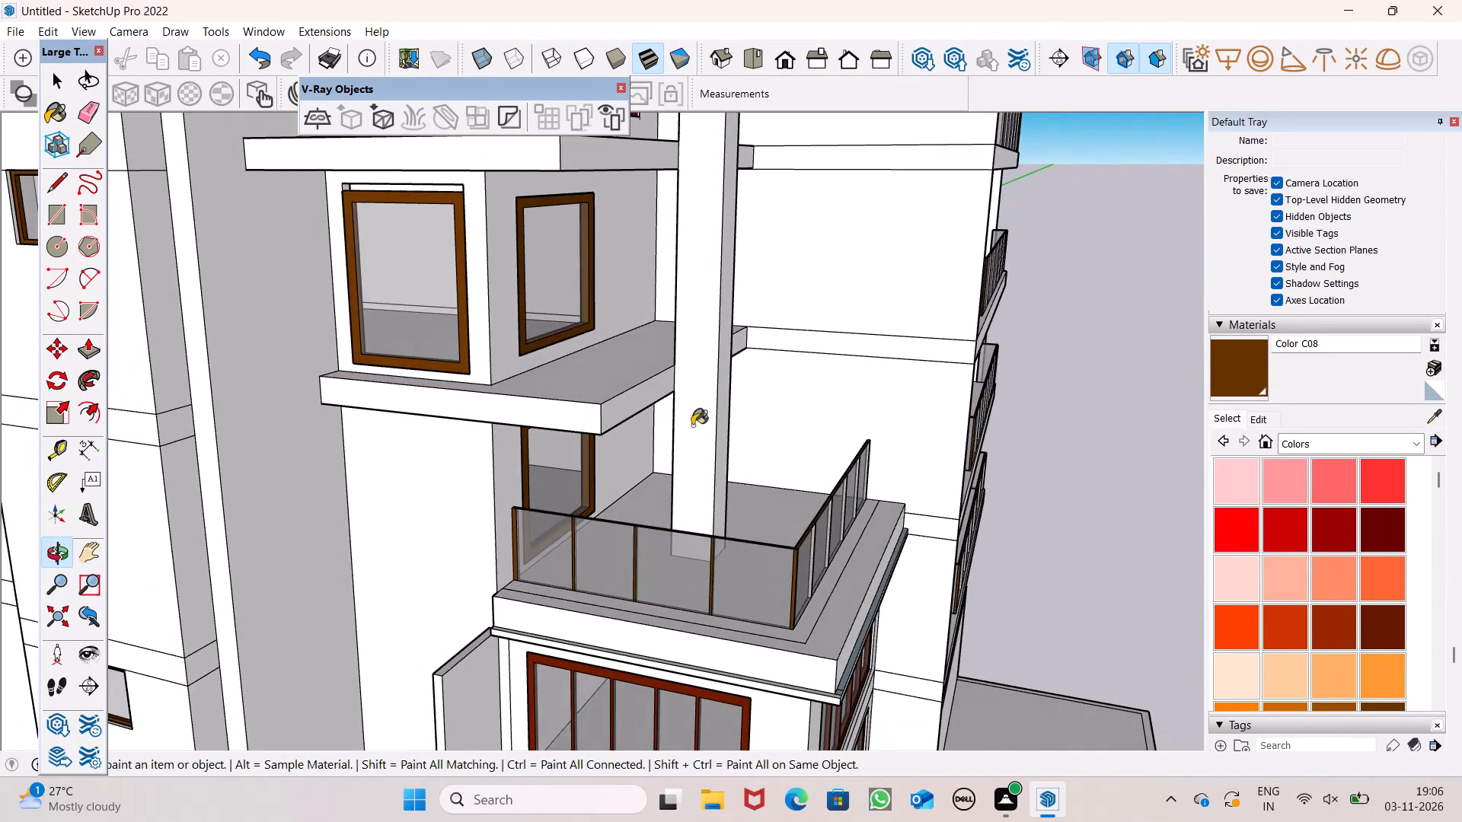
{"action": "scroll", "coordinate": [692, 425], "scroll_direction": "down", "scroll_amount": 5}
{"action": "scroll", "coordinate": [634, 366], "scroll_direction": "down", "scroll_amount": 8}
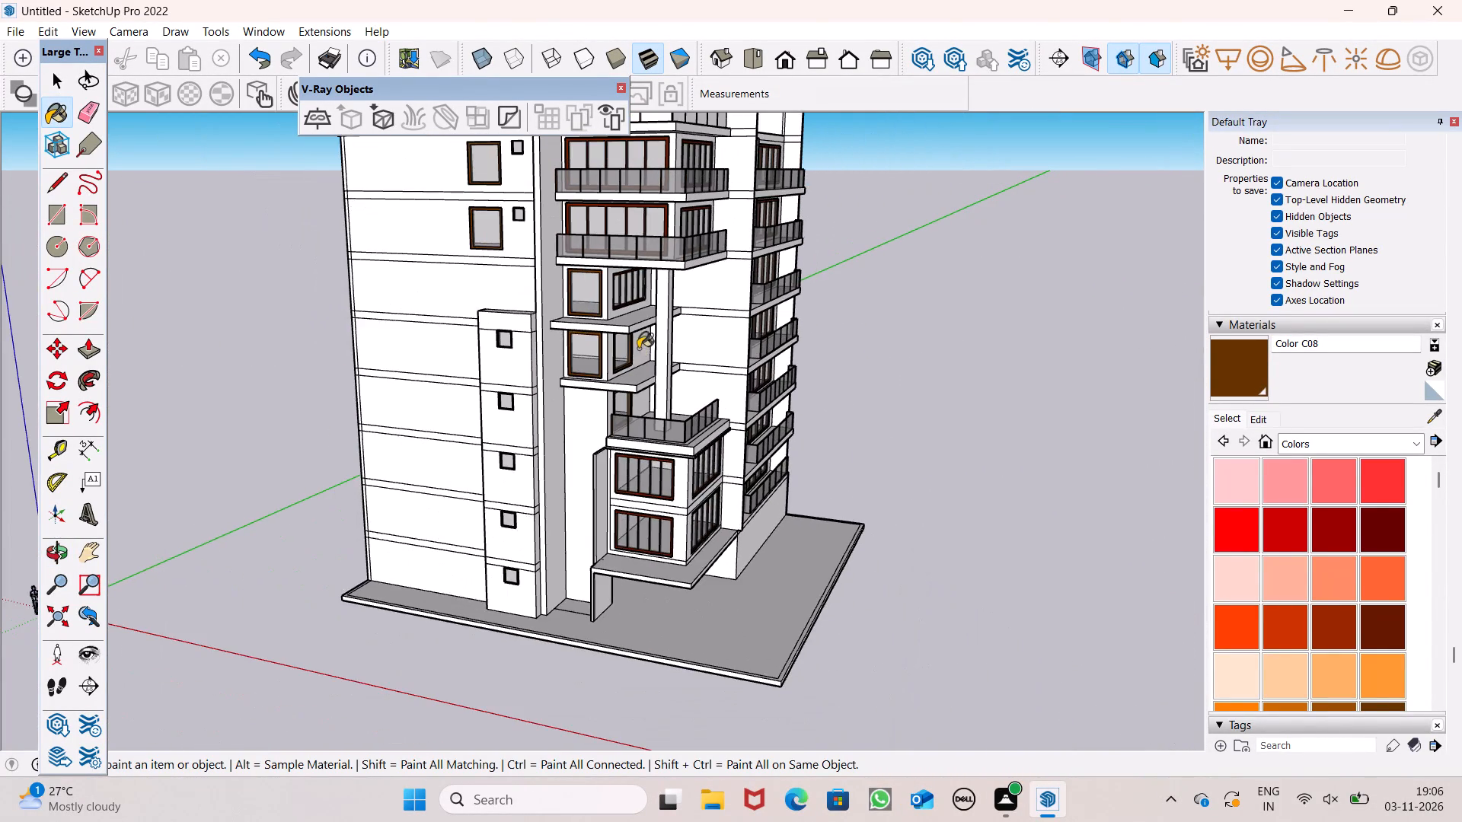
{"action": "scroll", "coordinate": [638, 349], "scroll_direction": "down", "scroll_amount": 4}
{"action": "middle_click_drag", "start_coordinate": [635, 313], "coordinate": [614, 435]}
{"action": "scroll", "coordinate": [610, 457], "scroll_direction": "down", "scroll_amount": 4}
{"action": "scroll", "coordinate": [647, 319], "scroll_direction": "up", "scroll_amount": 4}
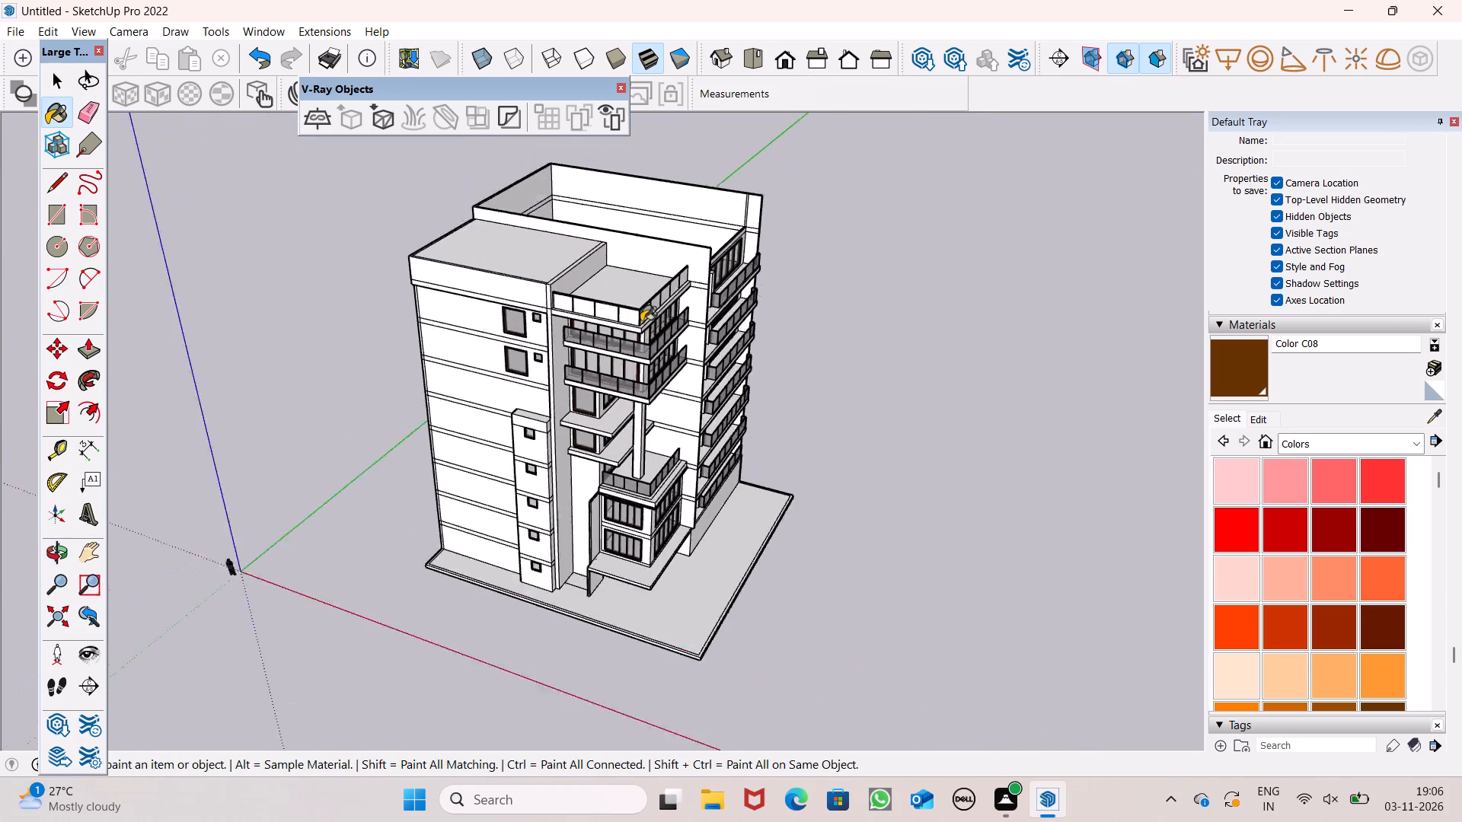
Paint the roof terrace's front top rail at the outer corner, its outer and top faces and corner piece, with Color C08.
{"action": "scroll", "coordinate": [641, 322], "scroll_direction": "up", "scroll_amount": 19}
{"action": "scroll", "coordinate": [677, 309], "scroll_direction": "up", "scroll_amount": 4}
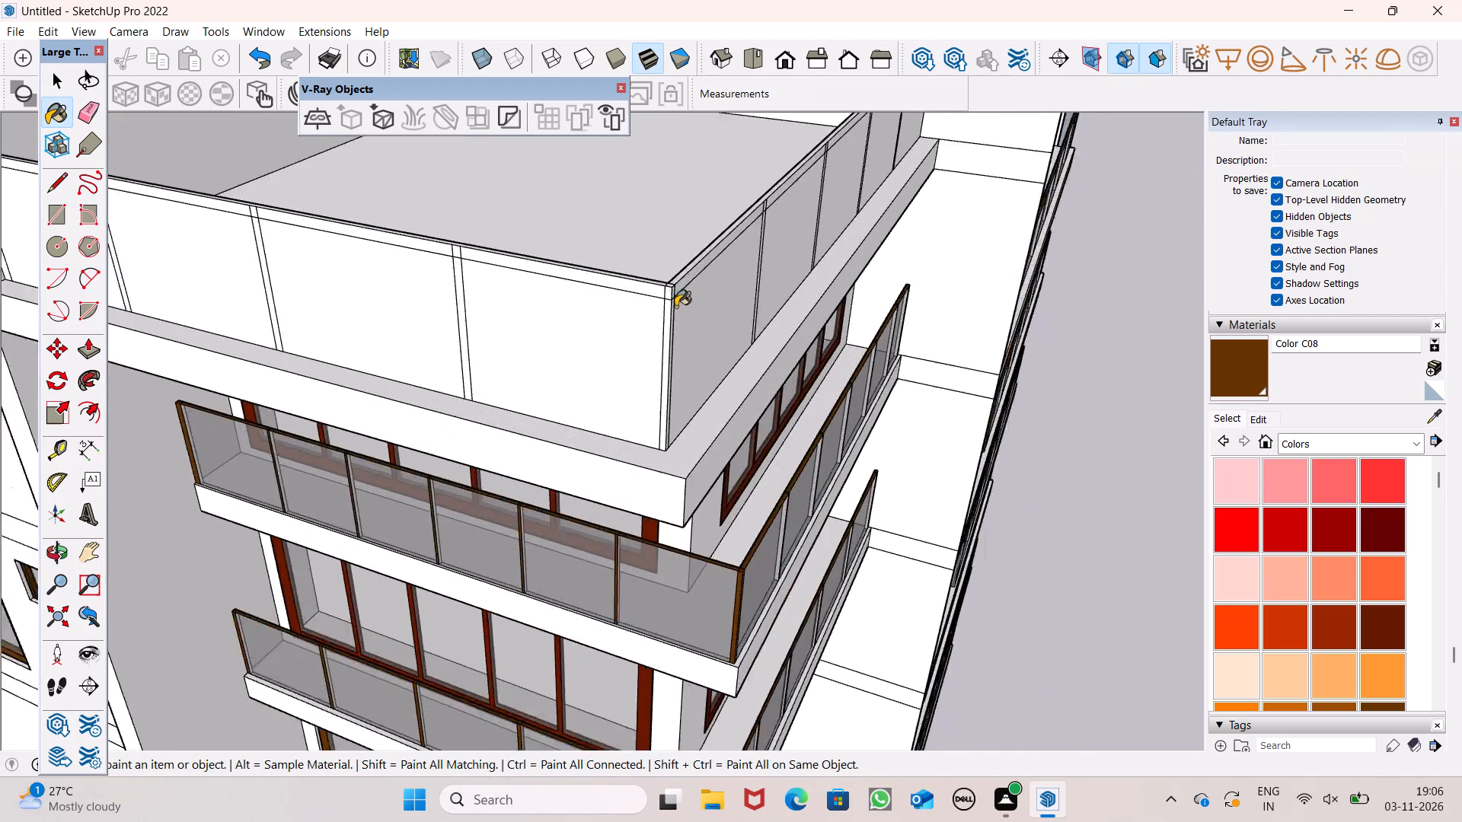
{"action": "scroll", "coordinate": [675, 307], "scroll_direction": "up", "scroll_amount": 12}
{"action": "left_click", "coordinate": [656, 259]}
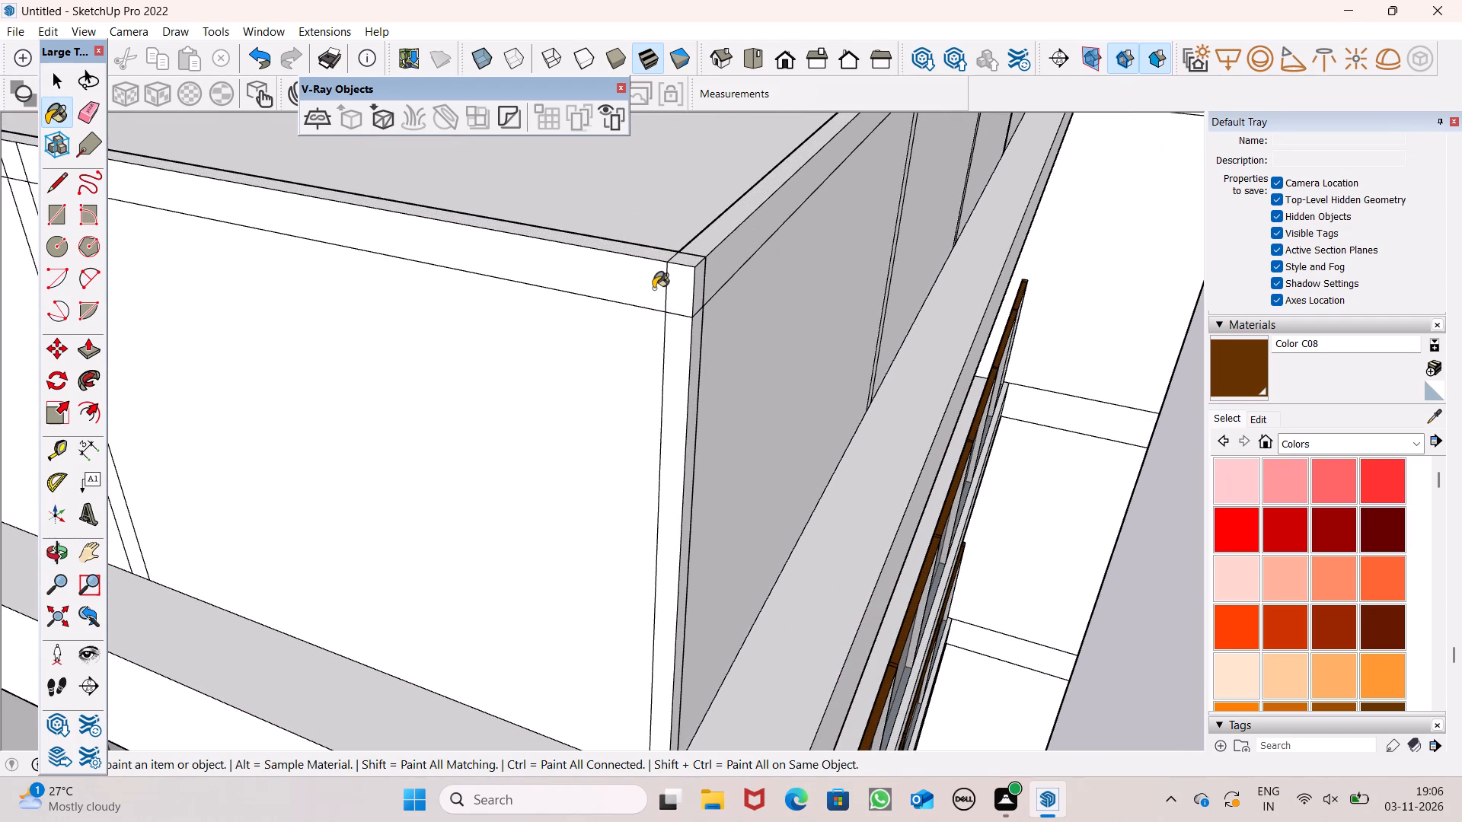
{"action": "left_click", "coordinate": [653, 288]}
{"action": "scroll", "coordinate": [671, 245], "scroll_direction": "up", "scroll_amount": 6}
{"action": "scroll", "coordinate": [658, 288], "scroll_direction": "down", "scroll_amount": 6}
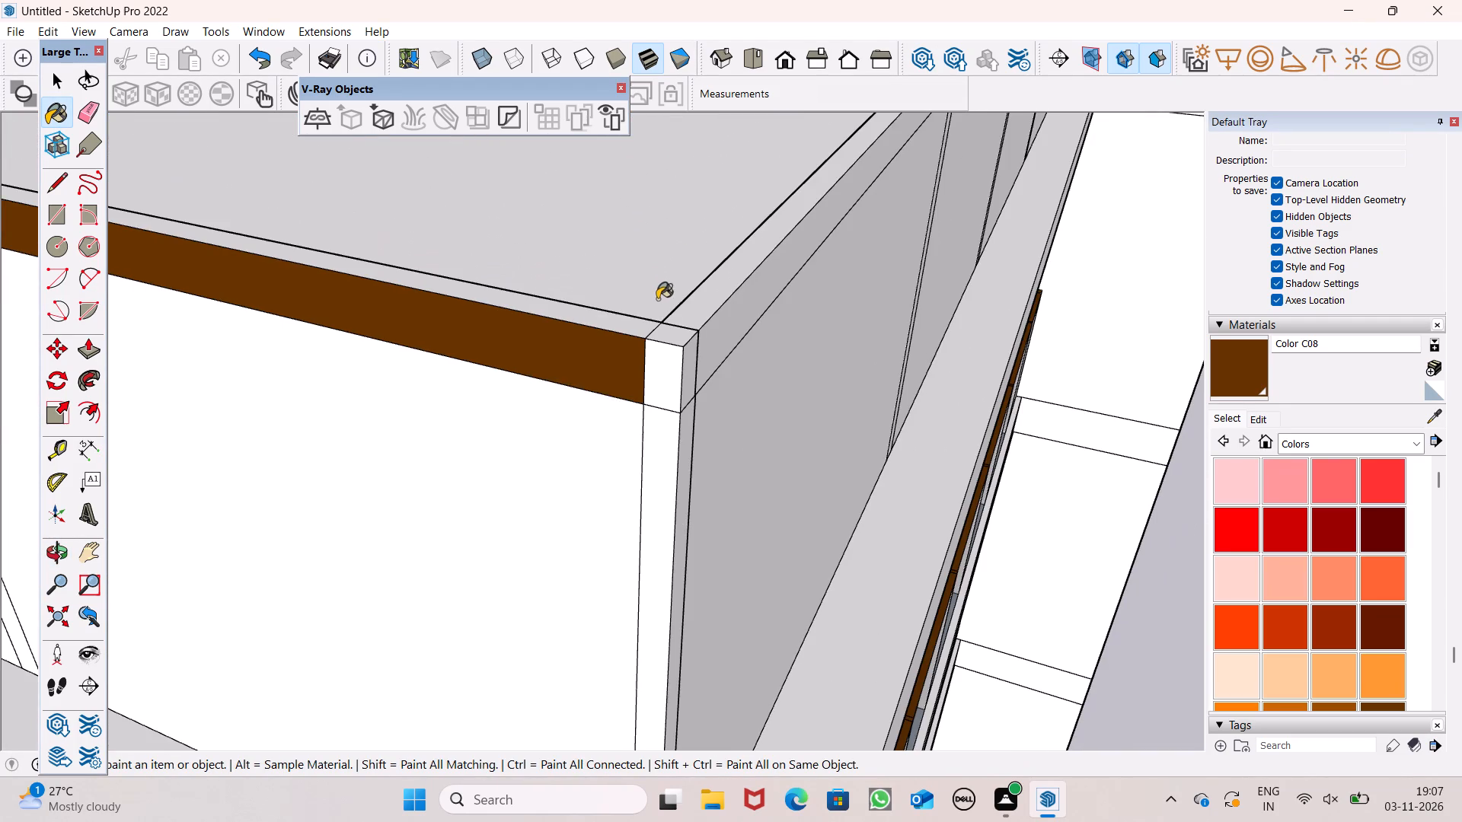
{"action": "left_click", "coordinate": [649, 322]}
{"action": "left_click", "coordinate": [666, 336]}
{"action": "left_click", "coordinate": [668, 360]}
Paint the side of the corner piece and the adjoining side top rail's top and outer faces with Color C08.
{"action": "middle_click_drag", "start_coordinate": [706, 374], "coordinate": [553, 397]}
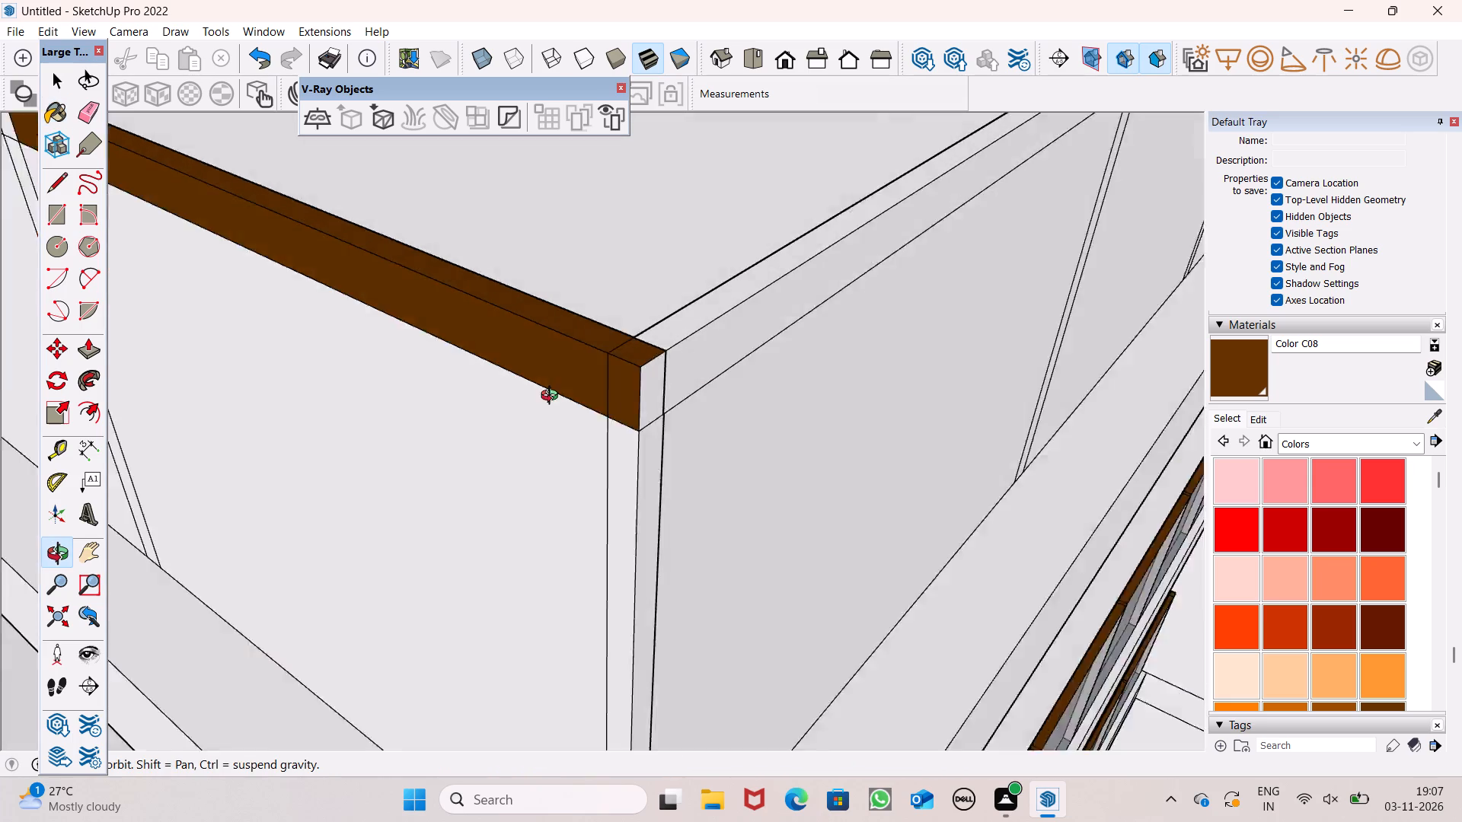
{"action": "middle_click_drag", "start_coordinate": [553, 397], "coordinate": [546, 397]}
{"action": "left_click", "coordinate": [621, 387]}
{"action": "left_click", "coordinate": [650, 346]}
{"action": "left_click", "coordinate": [666, 371]}
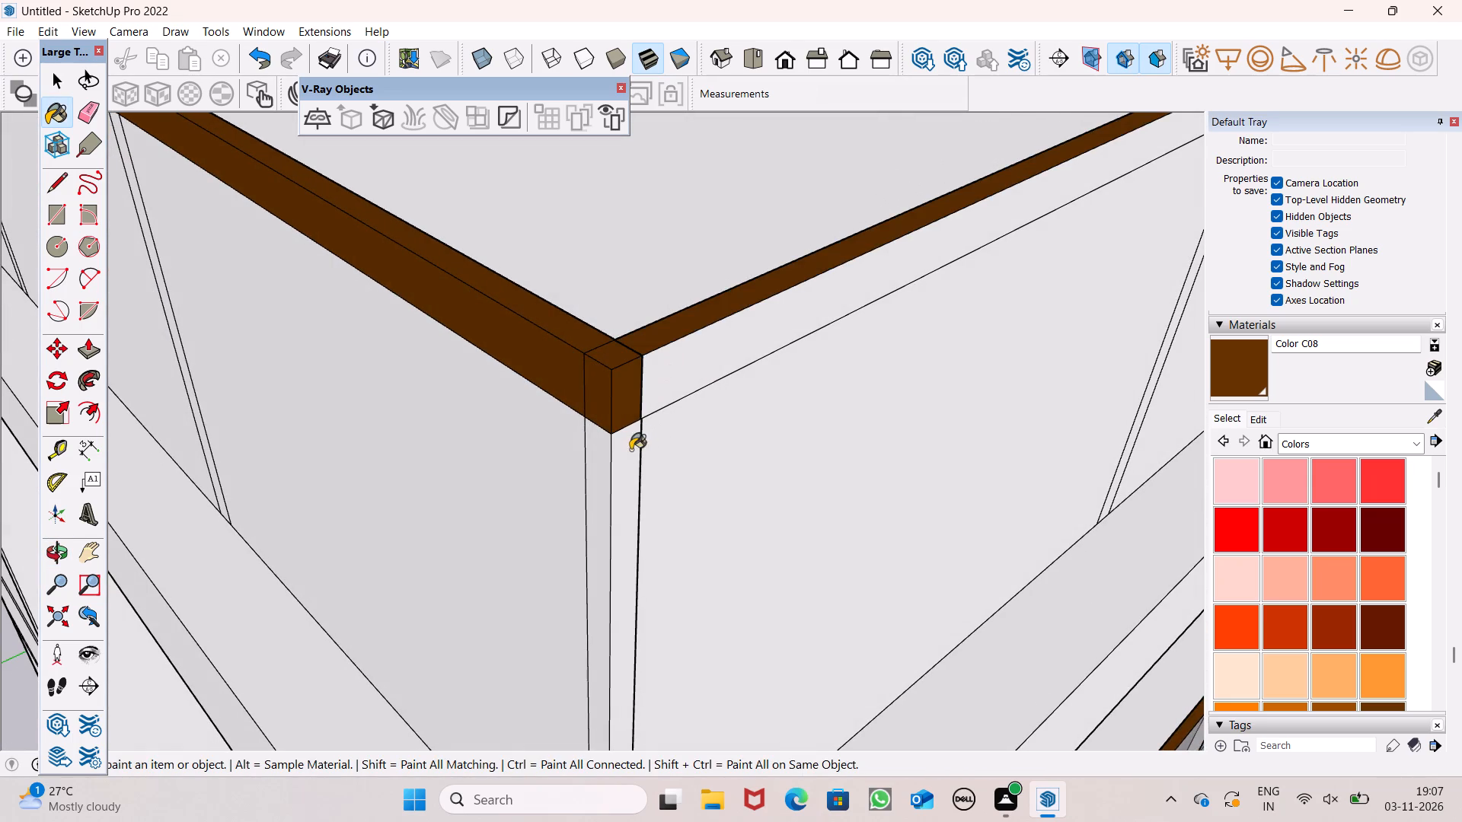
Paint both outer faces of the roof terrace railing's corner post with Color C08.
{"action": "left_click", "coordinate": [630, 450]}
{"action": "left_click", "coordinate": [608, 449]}
{"action": "scroll", "coordinate": [657, 351], "scroll_direction": "down", "scroll_amount": 5}
{"action": "scroll", "coordinate": [739, 369], "scroll_direction": "down", "scroll_amount": 7}
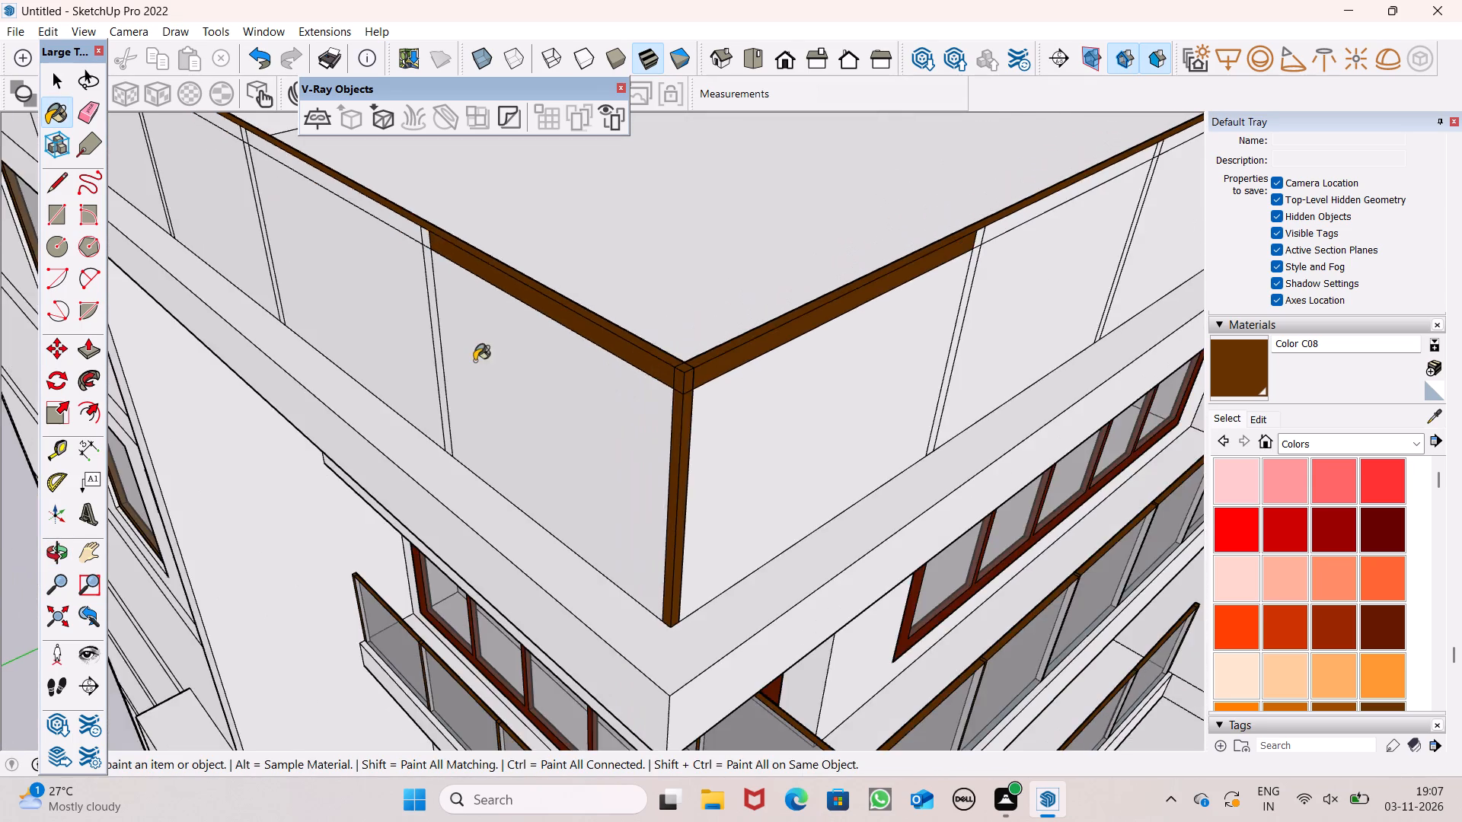
Paint the outer face of the roof terrace's next front top-rail segment with Color C08, undoing the misplaced fill.
{"action": "middle_click_drag", "start_coordinate": [474, 361], "coordinate": [836, 397]}
{"action": "scroll", "coordinate": [730, 323], "scroll_direction": "up", "scroll_amount": 6}
{"action": "left_click", "coordinate": [697, 299]}
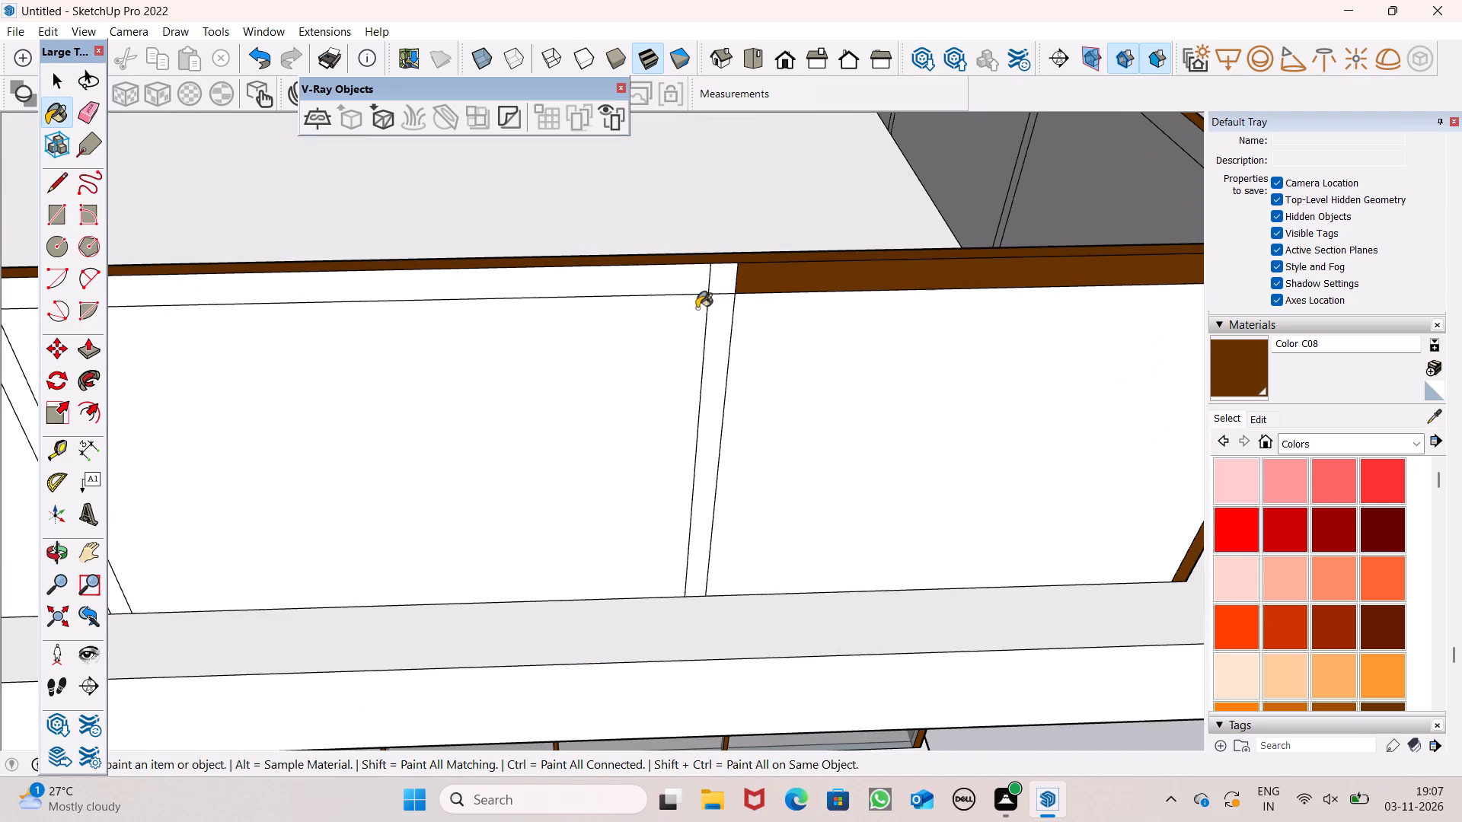
{"action": "key", "text": "ctrl+z"}
{"action": "left_click_drag", "start_coordinate": [662, 275], "coordinate": [662, 288]}
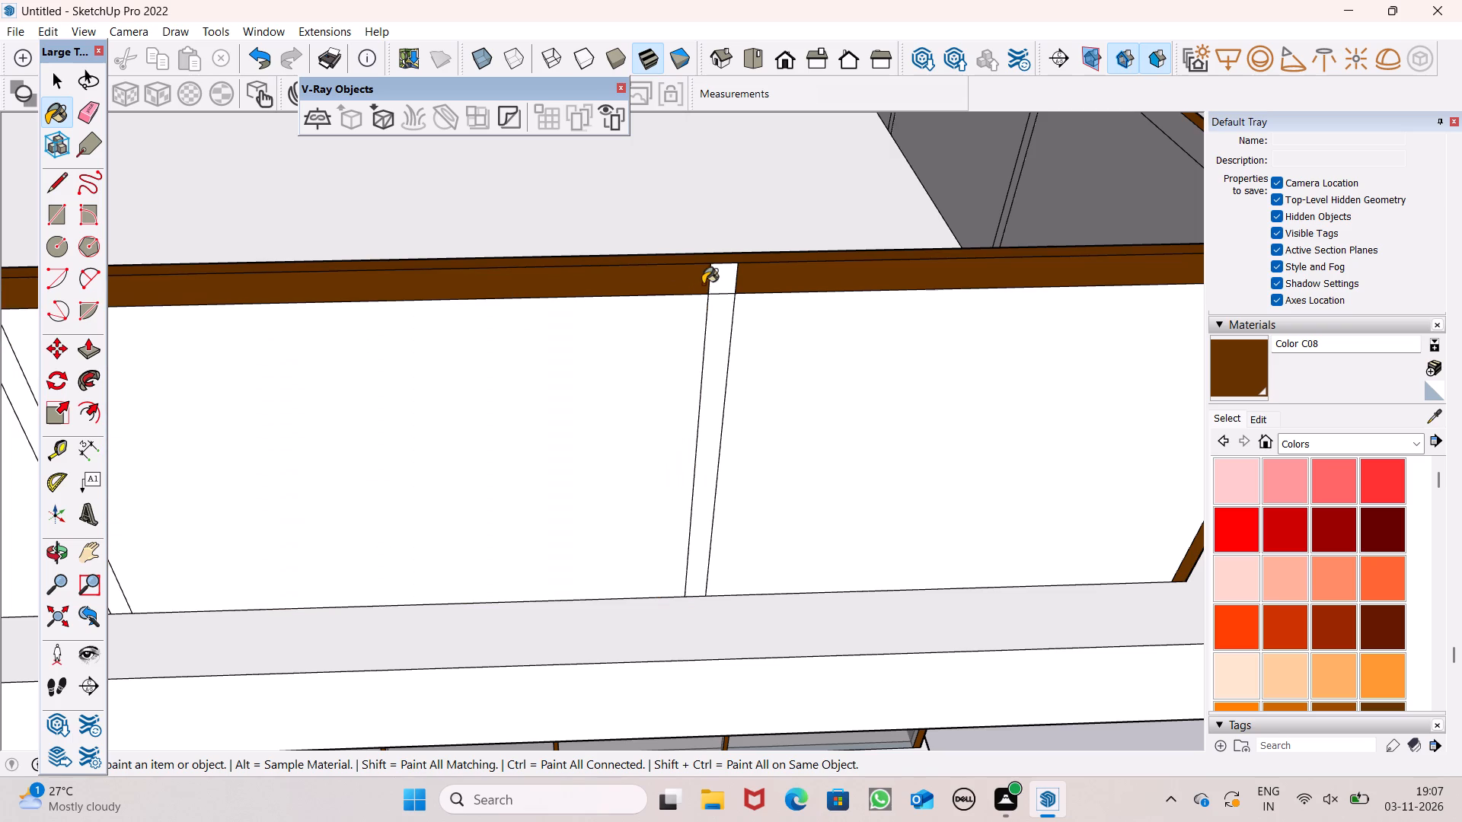
Paint the outer face and top-rail joint of the front railing's next intermediate post with Color C08.
{"action": "left_click", "coordinate": [711, 284]}
{"action": "left_click", "coordinate": [714, 310]}
Paint the roof terrace's remaining front top-rail segments, the joint between them and the post below it with Color C08.
{"action": "scroll", "coordinate": [863, 262], "scroll_direction": "down", "scroll_amount": 13}
{"action": "scroll", "coordinate": [403, 279], "scroll_direction": "up", "scroll_amount": 3}
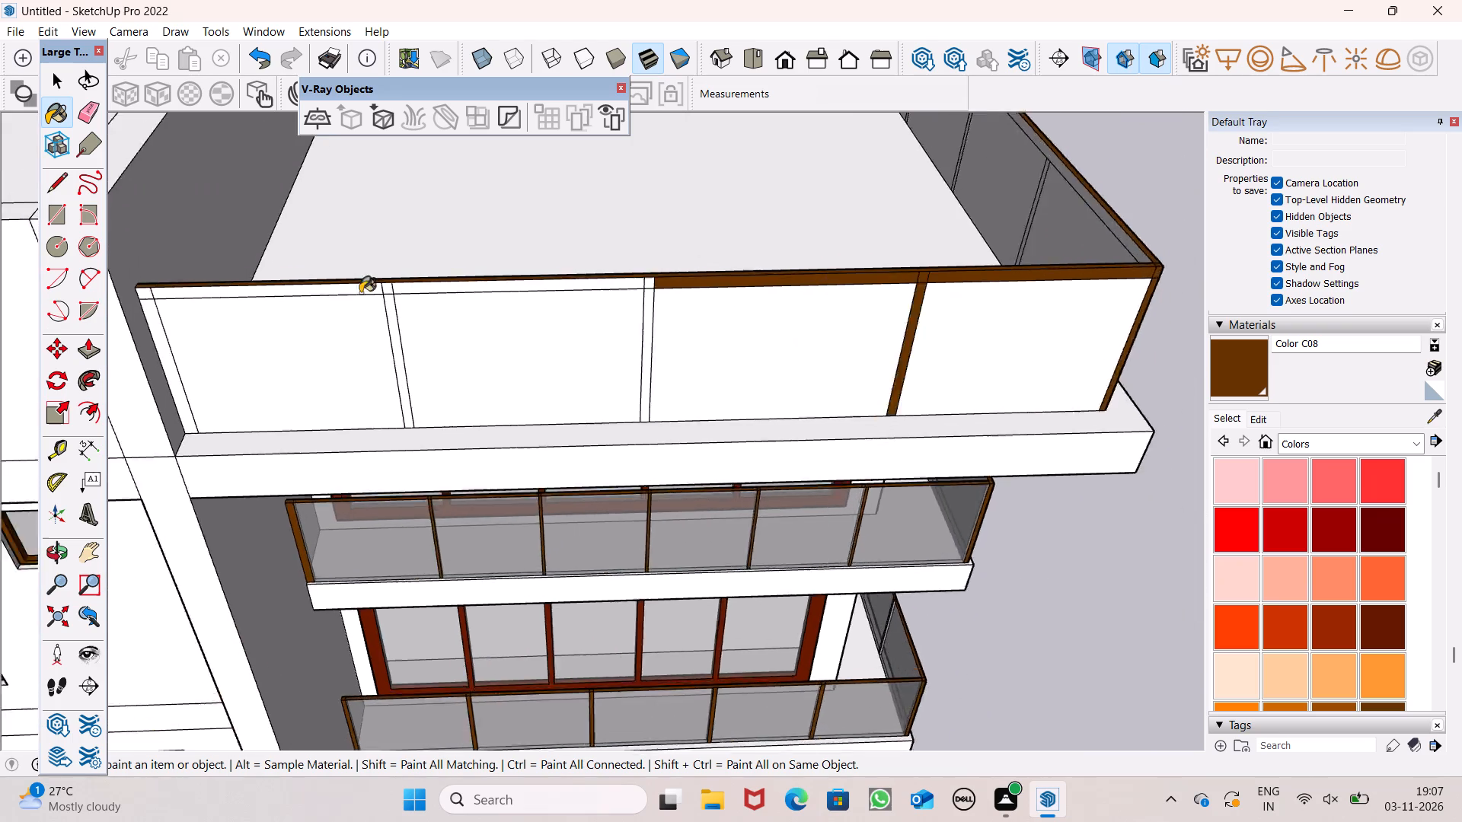
{"action": "scroll", "coordinate": [360, 293], "scroll_direction": "up", "scroll_amount": 3}
{"action": "left_click_drag", "start_coordinate": [305, 289], "coordinate": [311, 295]}
{"action": "left_click", "coordinate": [399, 291]}
{"action": "scroll", "coordinate": [327, 292], "scroll_direction": "up", "scroll_amount": 7}
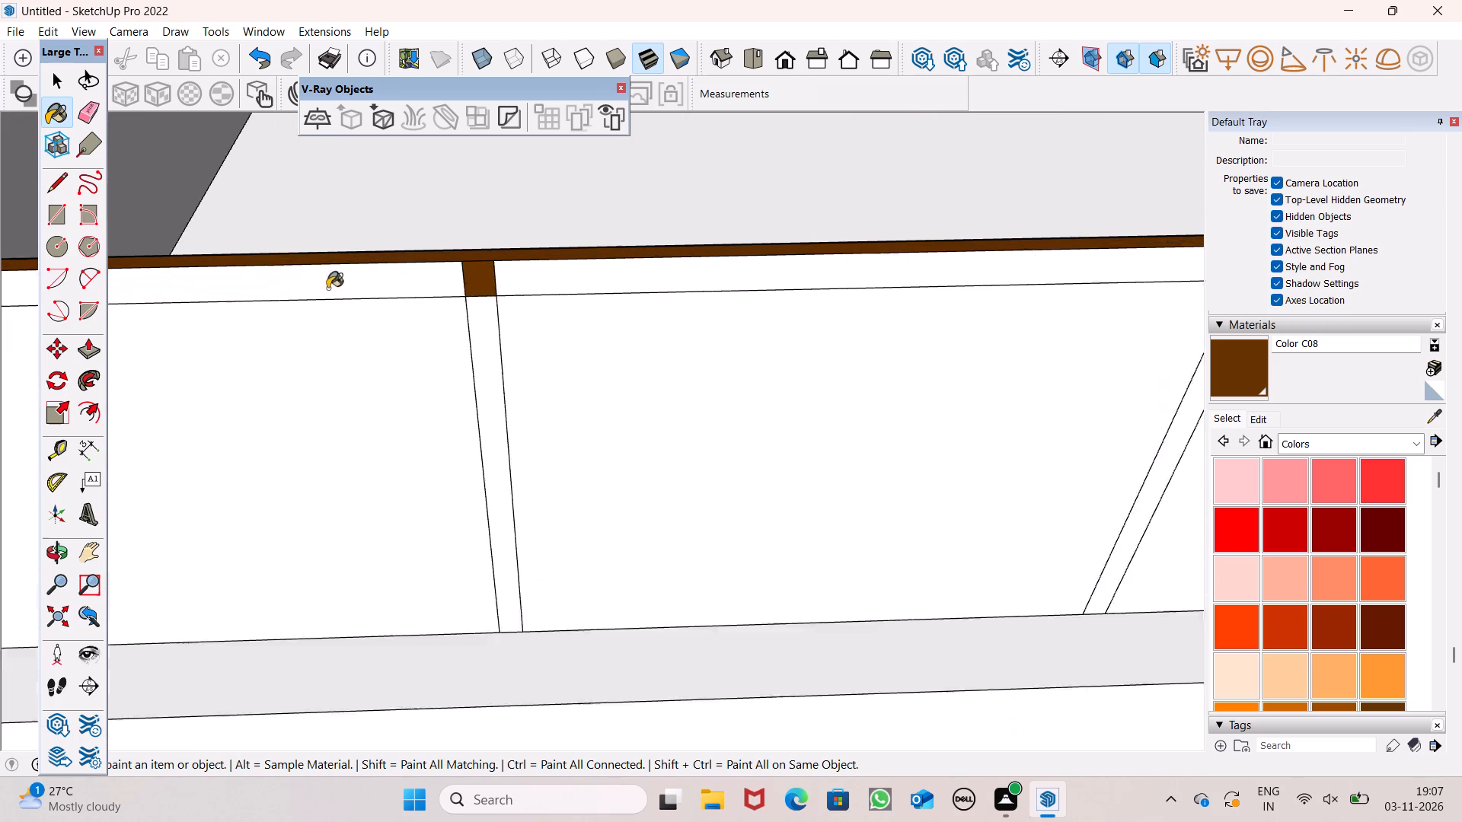
{"action": "scroll", "coordinate": [327, 288], "scroll_direction": "up", "scroll_amount": 1}
{"action": "left_click_drag", "start_coordinate": [357, 280], "coordinate": [381, 287]}
{"action": "left_click", "coordinate": [561, 273]}
{"action": "left_click", "coordinate": [502, 313]}
Paint the last white intermediate post and the wall-end post of the front railing, including their top-rail joints, with Color C08.
{"action": "scroll", "coordinate": [356, 283], "scroll_direction": "down", "scroll_amount": 6}
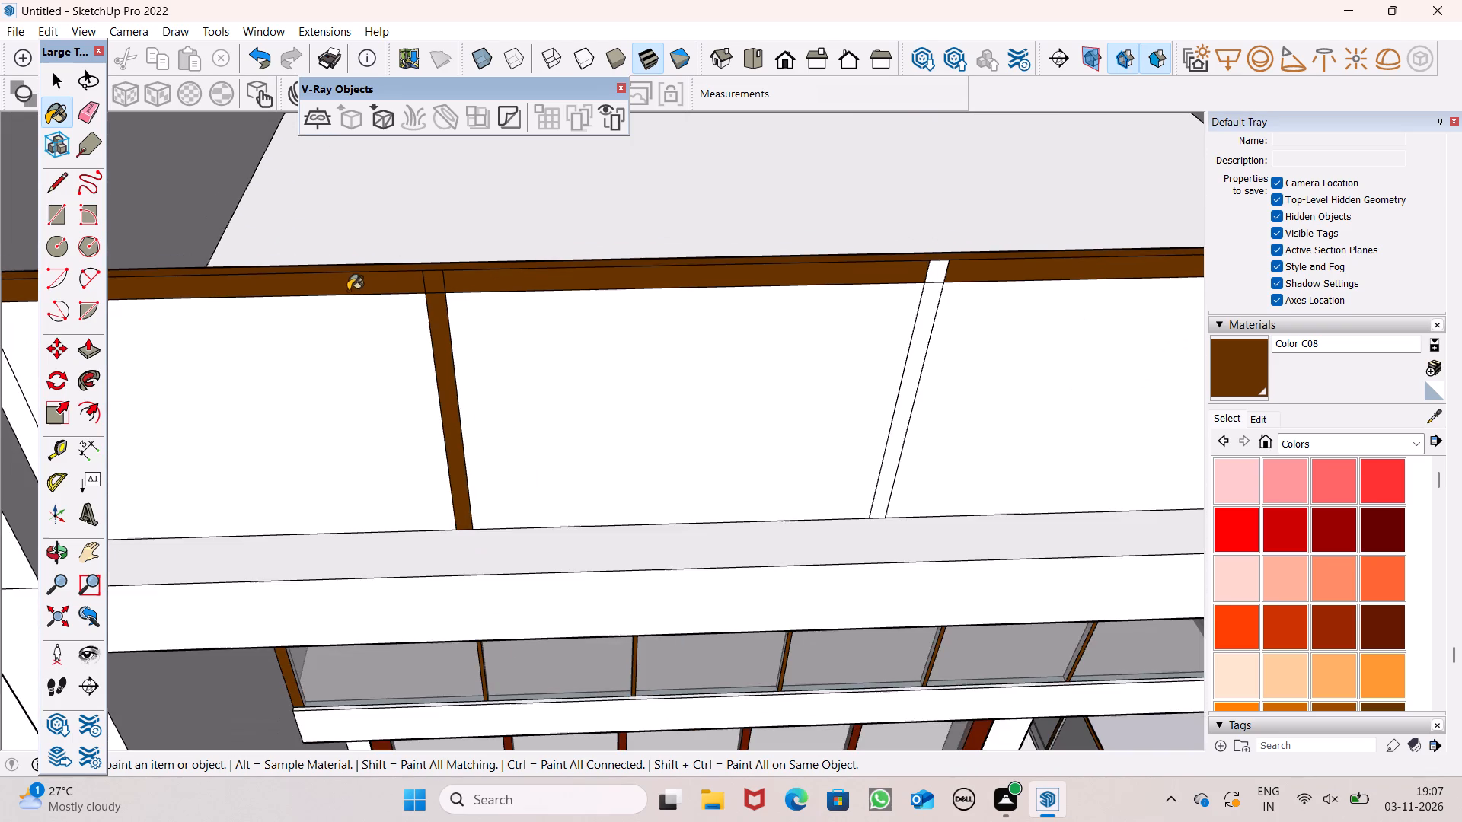
{"action": "scroll", "coordinate": [875, 301], "scroll_direction": "up", "scroll_amount": 4}
{"action": "left_click", "coordinate": [977, 263]}
{"action": "left_click", "coordinate": [959, 292]}
{"action": "scroll", "coordinate": [1037, 234], "scroll_direction": "down", "scroll_amount": 2}
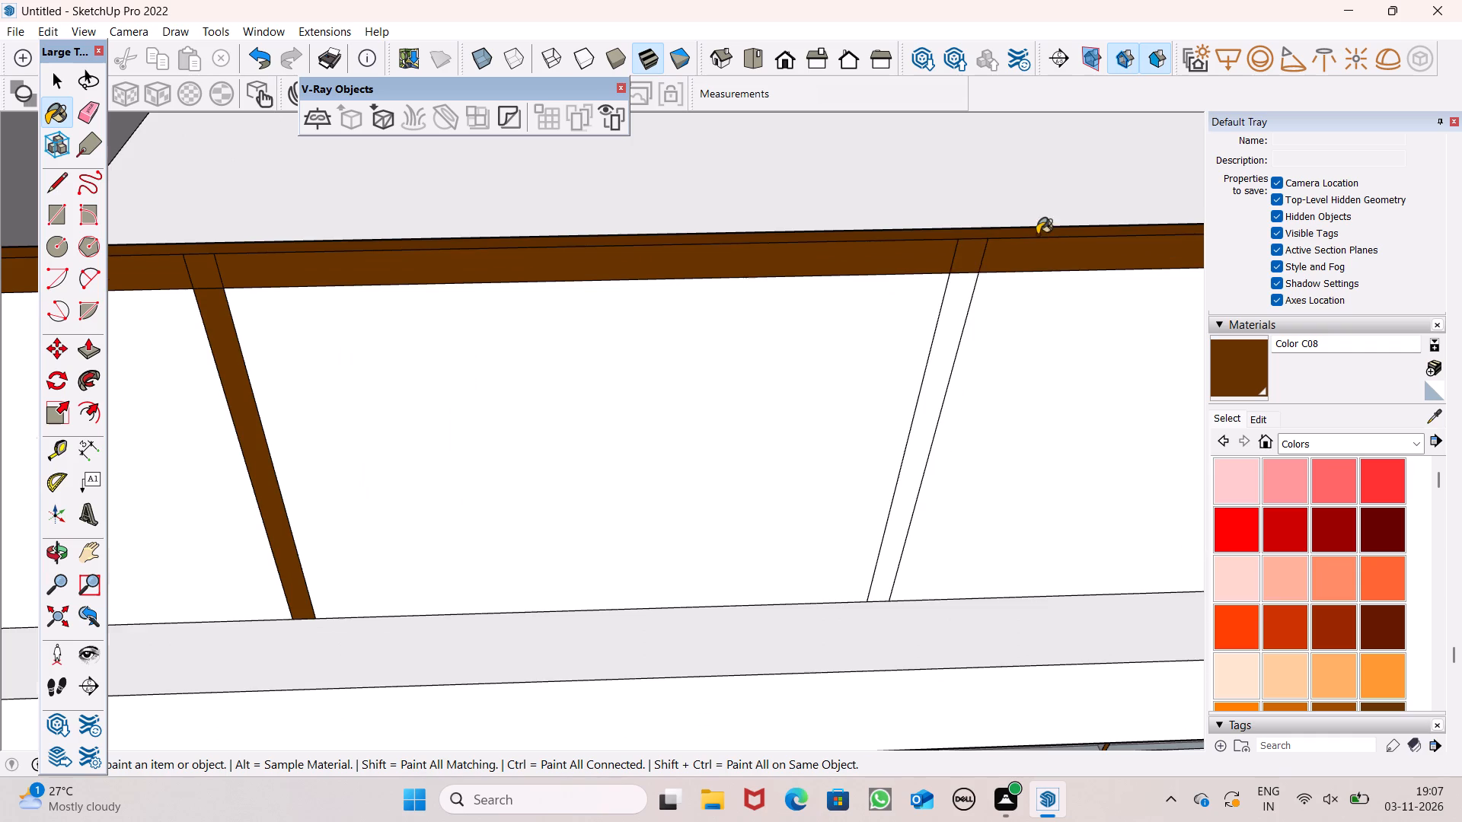
{"action": "scroll", "coordinate": [1037, 234], "scroll_direction": "down", "scroll_amount": 10}
{"action": "scroll", "coordinate": [583, 239], "scroll_direction": "up", "scroll_amount": 7}
{"action": "scroll", "coordinate": [381, 243], "scroll_direction": "up", "scroll_amount": 5}
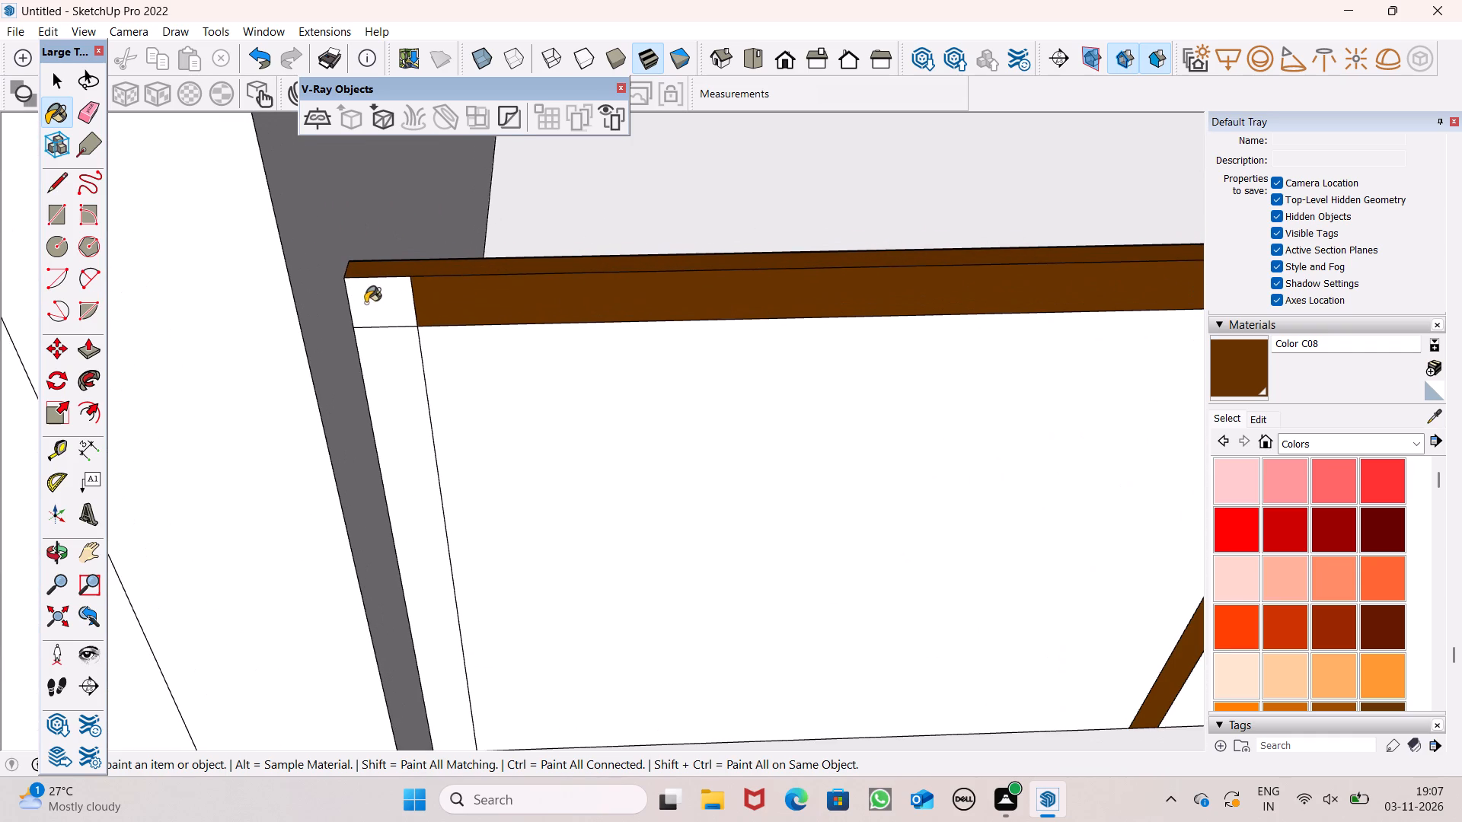
{"action": "left_click", "coordinate": [377, 311]}
{"action": "left_click", "coordinate": [387, 368]}
{"action": "scroll", "coordinate": [429, 299], "scroll_direction": "down", "scroll_amount": 14}
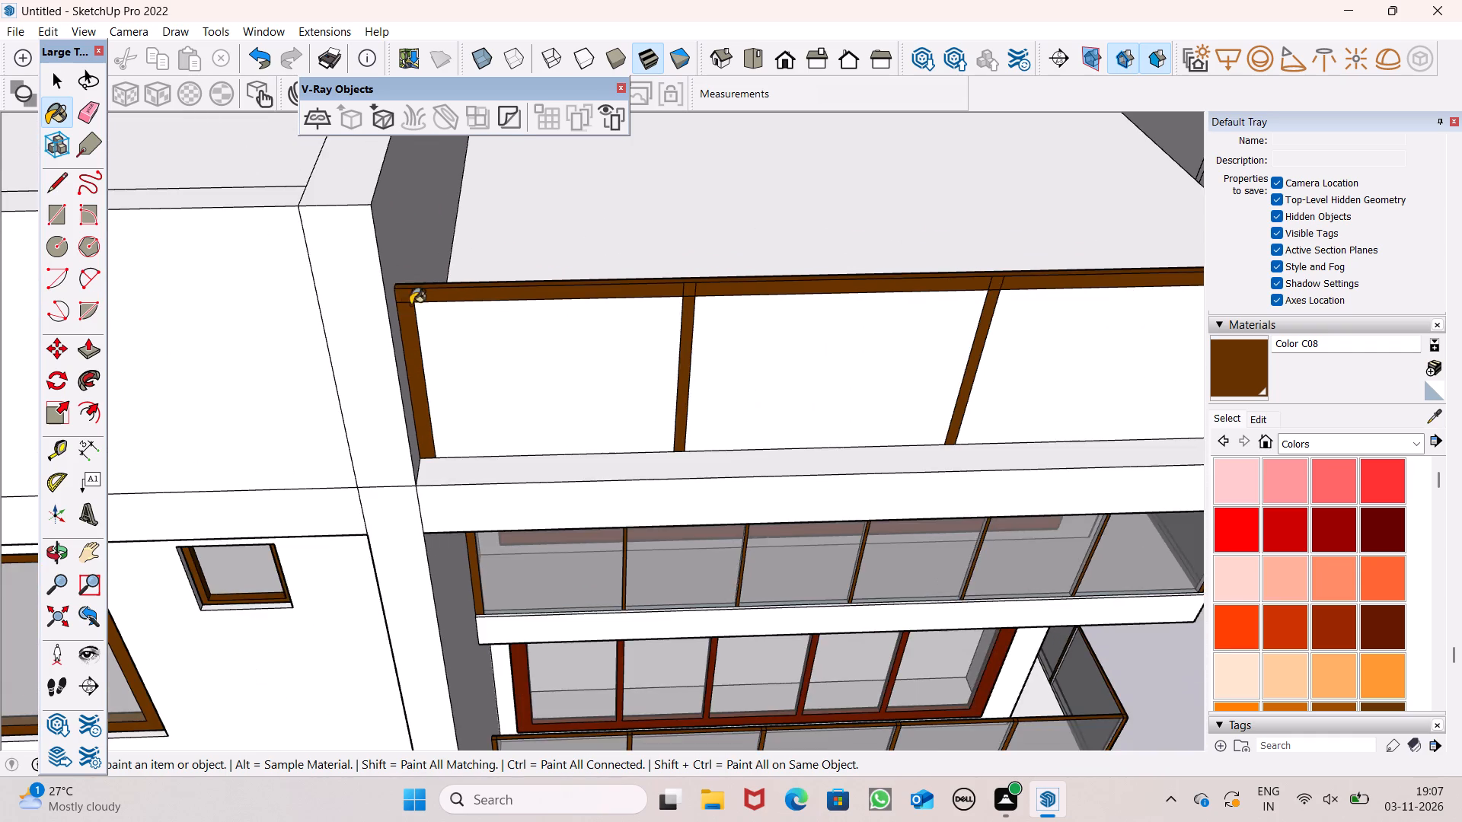
Paint the inner face of the roof terrace's side top rail with Color C08.
{"action": "scroll", "coordinate": [433, 305], "scroll_direction": "down", "scroll_amount": 4}
{"action": "middle_click_drag", "start_coordinate": [503, 301], "coordinate": [538, 159]}
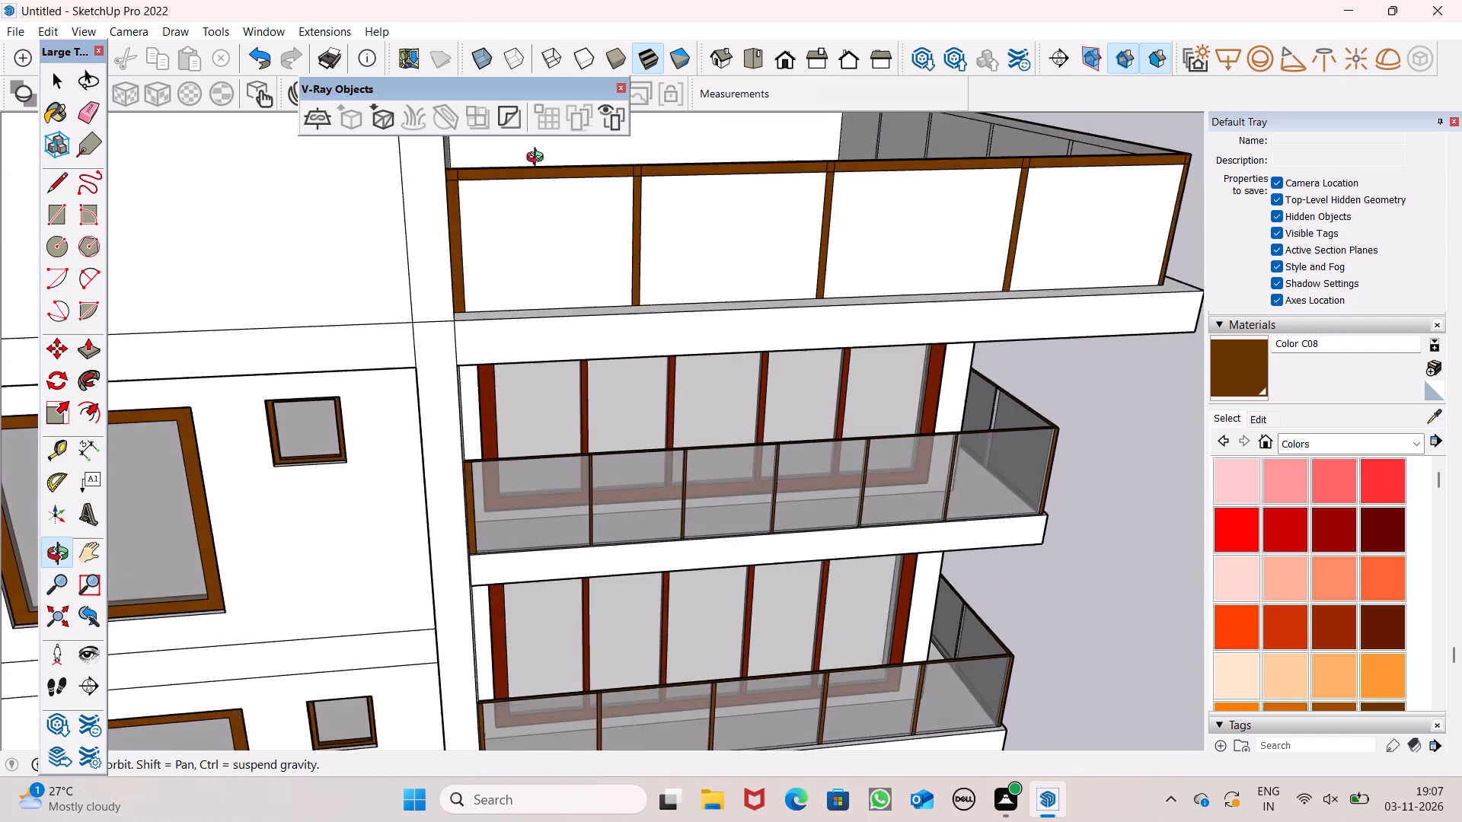
{"action": "middle_click_drag", "start_coordinate": [538, 159], "coordinate": [535, 147]}
{"action": "scroll", "coordinate": [653, 333], "scroll_direction": "down", "scroll_amount": 5}
{"action": "scroll", "coordinate": [846, 181], "scroll_direction": "up", "scroll_amount": 7}
{"action": "scroll", "coordinate": [1000, 299], "scroll_direction": "up", "scroll_amount": 7}
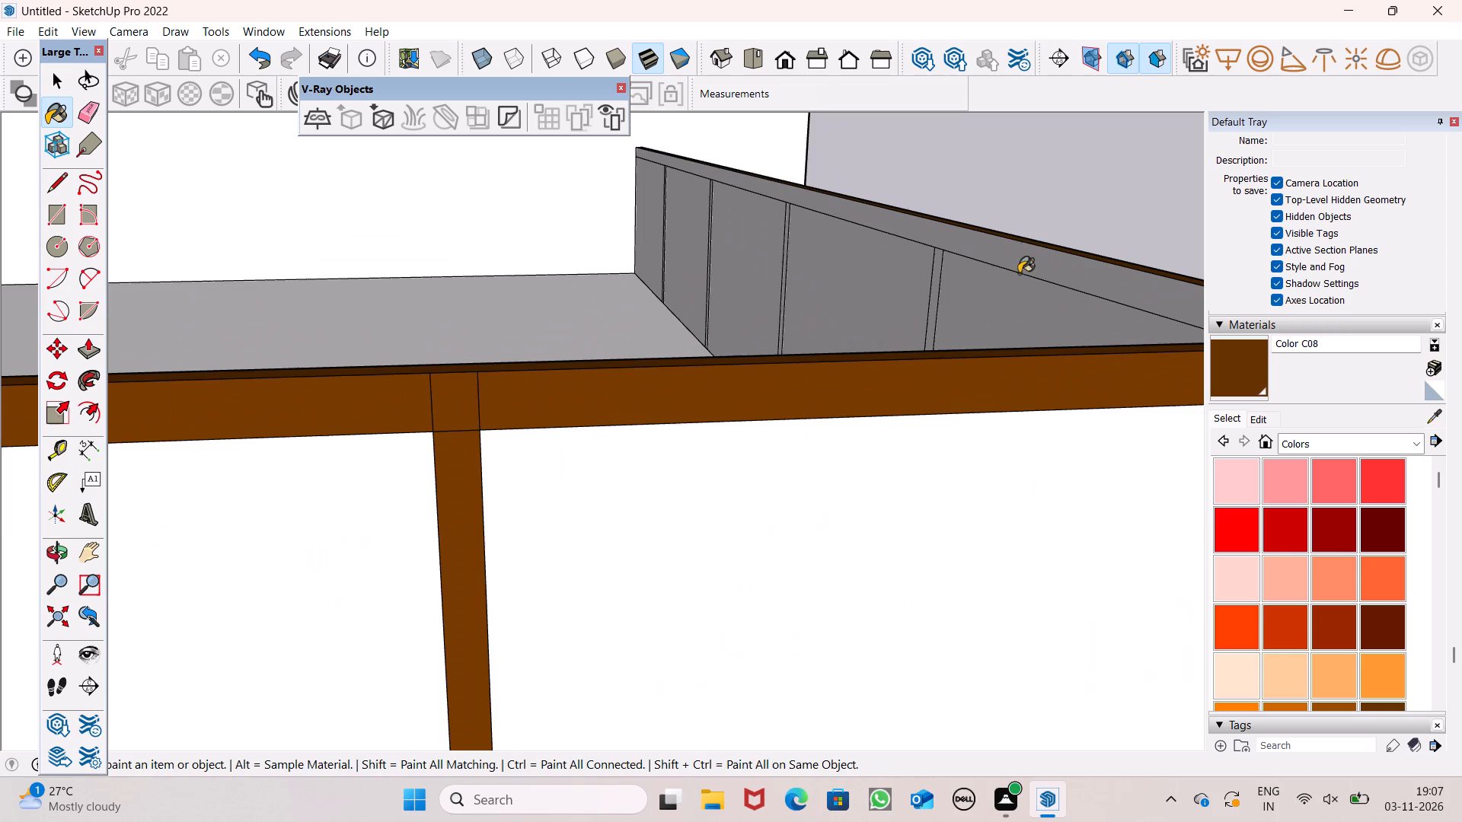
{"action": "left_click", "coordinate": [1017, 258]}
Paint the inner faces of the side railing's first three posts from the outer corner with Color C08.
{"action": "middle_click_drag", "start_coordinate": [919, 257], "coordinate": [1197, 237]}
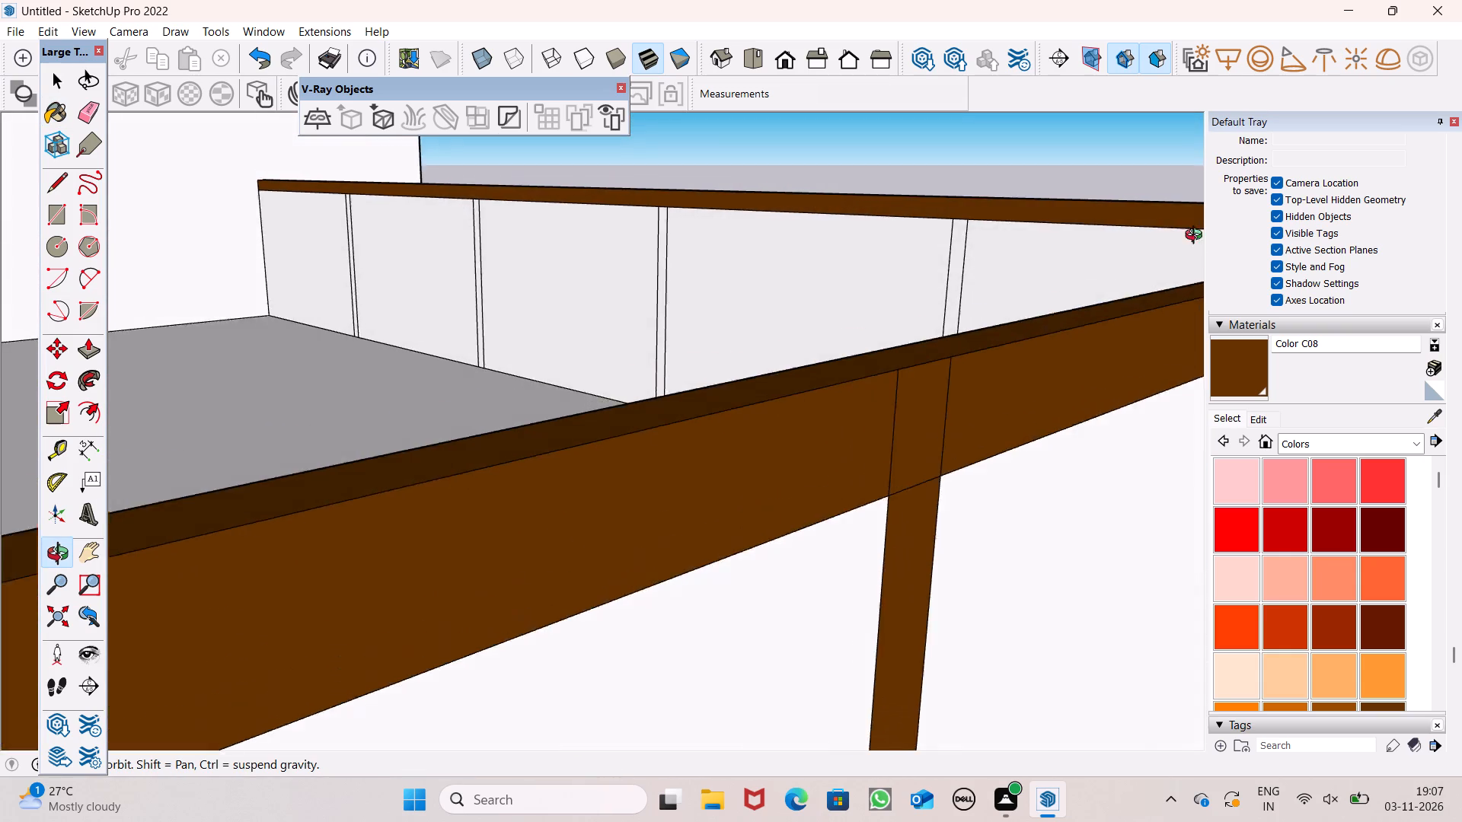
{"action": "middle_click_drag", "start_coordinate": [1197, 237], "coordinate": [1253, 240]}
{"action": "scroll", "coordinate": [1017, 248], "scroll_direction": "up", "scroll_amount": 3}
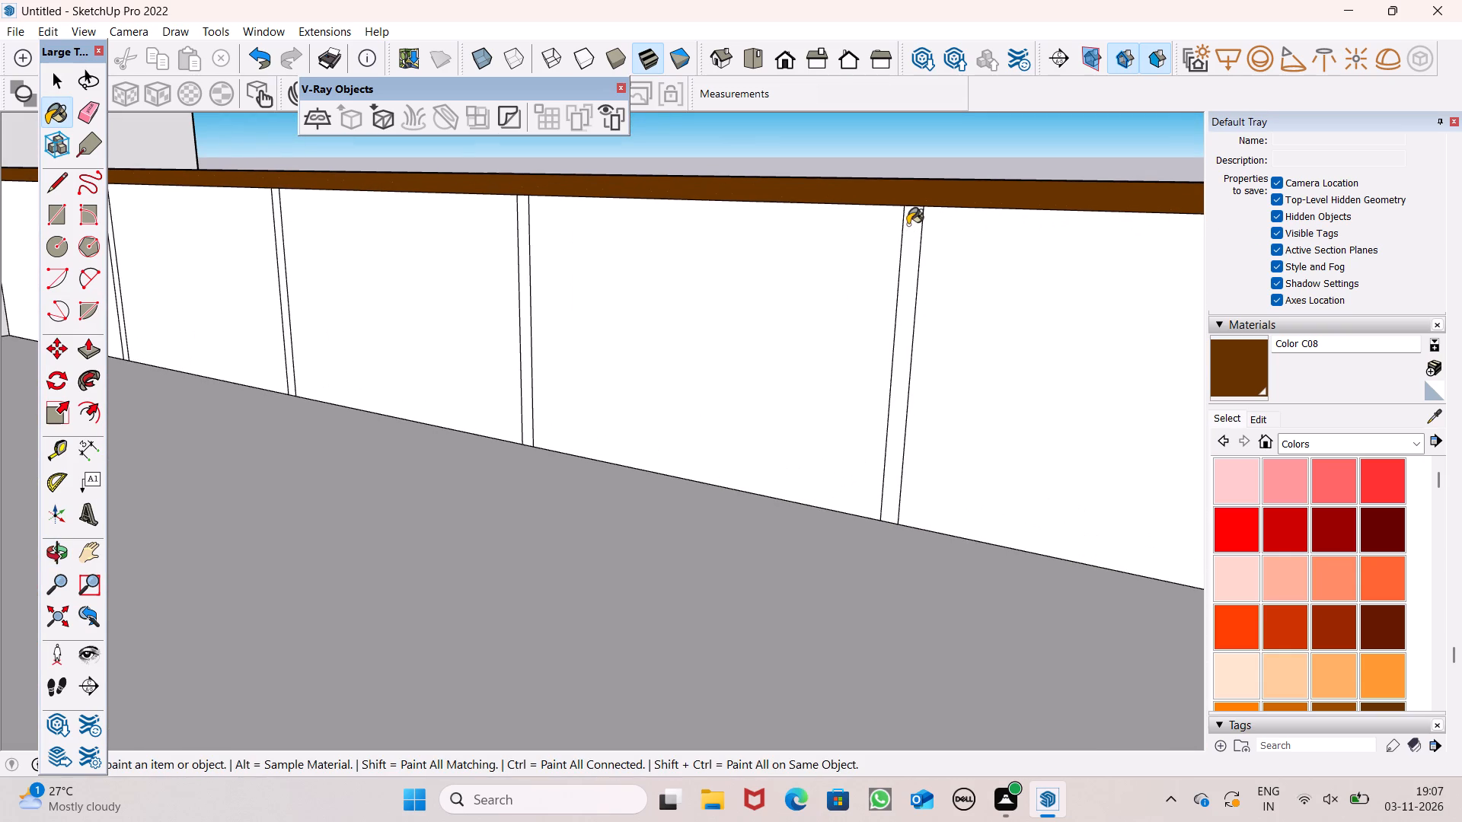
{"action": "left_click", "coordinate": [908, 224]}
{"action": "scroll", "coordinate": [477, 221], "scroll_direction": "up", "scroll_amount": 5}
{"action": "left_click", "coordinate": [543, 200]}
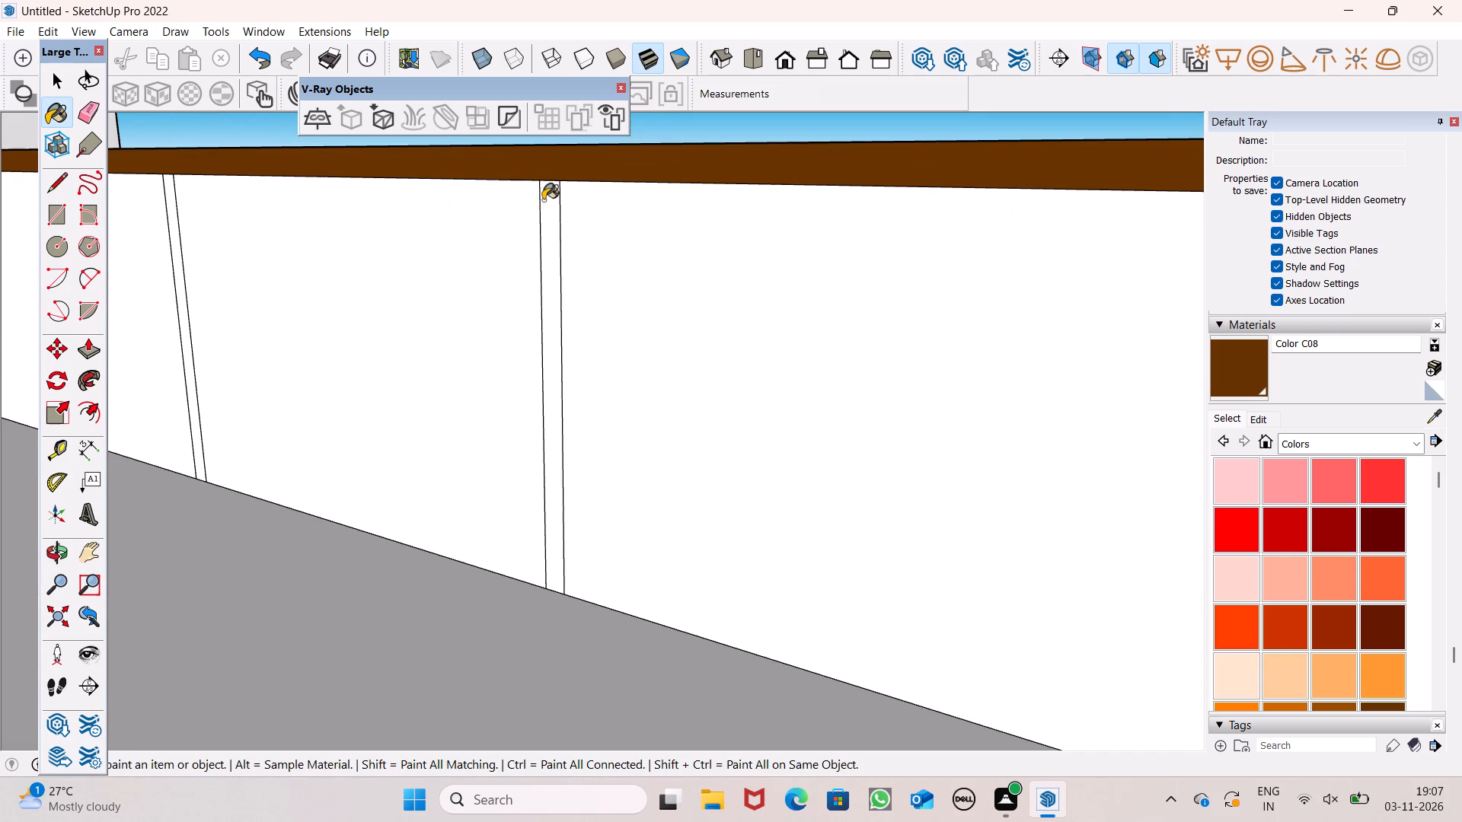
{"action": "scroll", "coordinate": [620, 241], "scroll_direction": "down", "scroll_amount": 3}
{"action": "scroll", "coordinate": [256, 218], "scroll_direction": "up", "scroll_amount": 5}
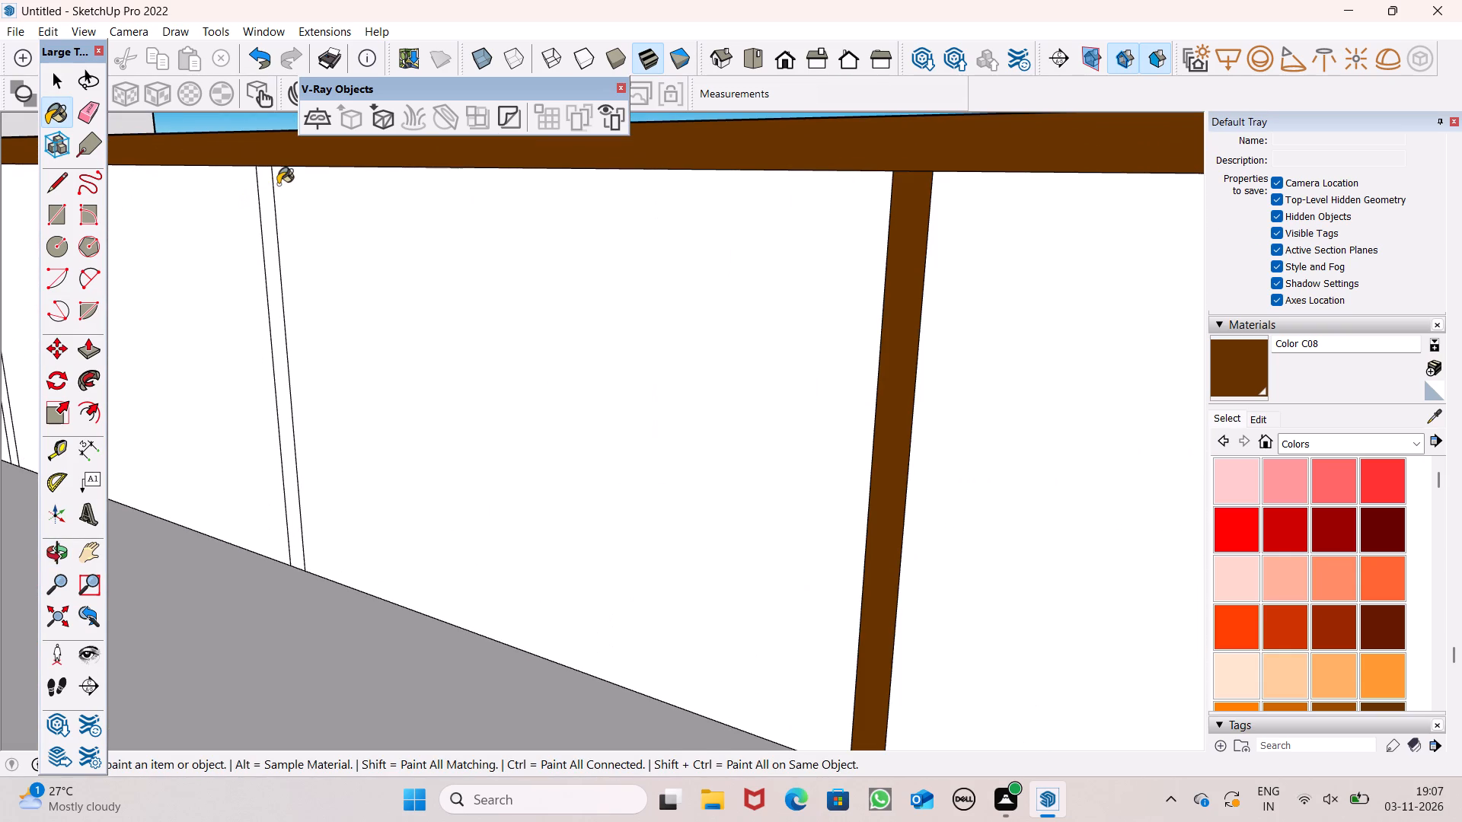
{"action": "left_click", "coordinate": [264, 183]}
{"action": "scroll", "coordinate": [445, 247], "scroll_direction": "down", "scroll_amount": 5}
Paint the inner face of the side railing's last intermediate post near the wall with Color C08.
{"action": "middle_click_drag", "start_coordinate": [450, 271], "coordinate": [381, 242]}
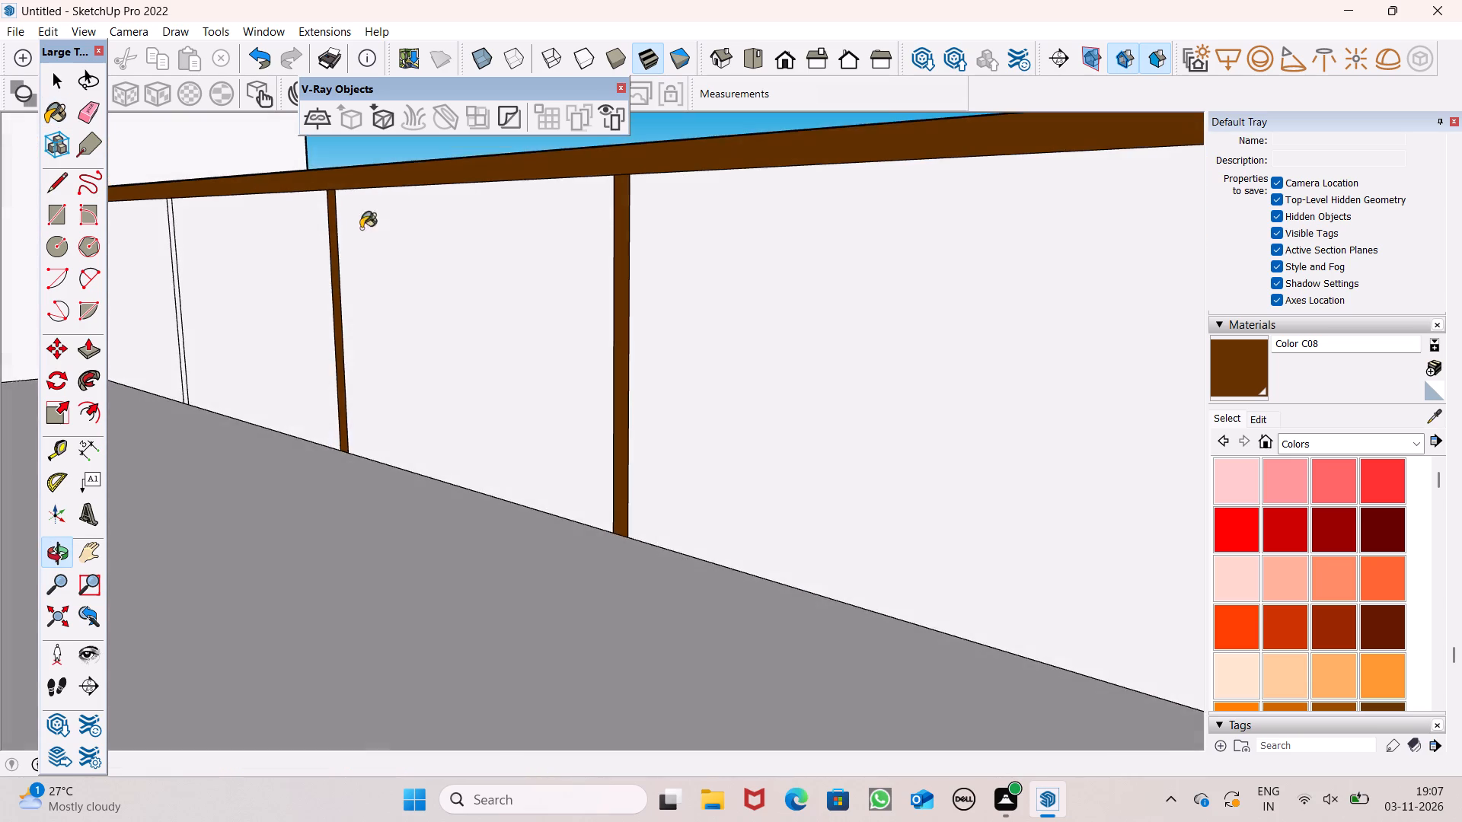
{"action": "scroll", "coordinate": [156, 204], "scroll_direction": "up", "scroll_amount": 2}
{"action": "middle_click_drag", "start_coordinate": [835, 322], "coordinate": [677, 358]}
{"action": "scroll", "coordinate": [353, 241], "scroll_direction": "up", "scroll_amount": 5}
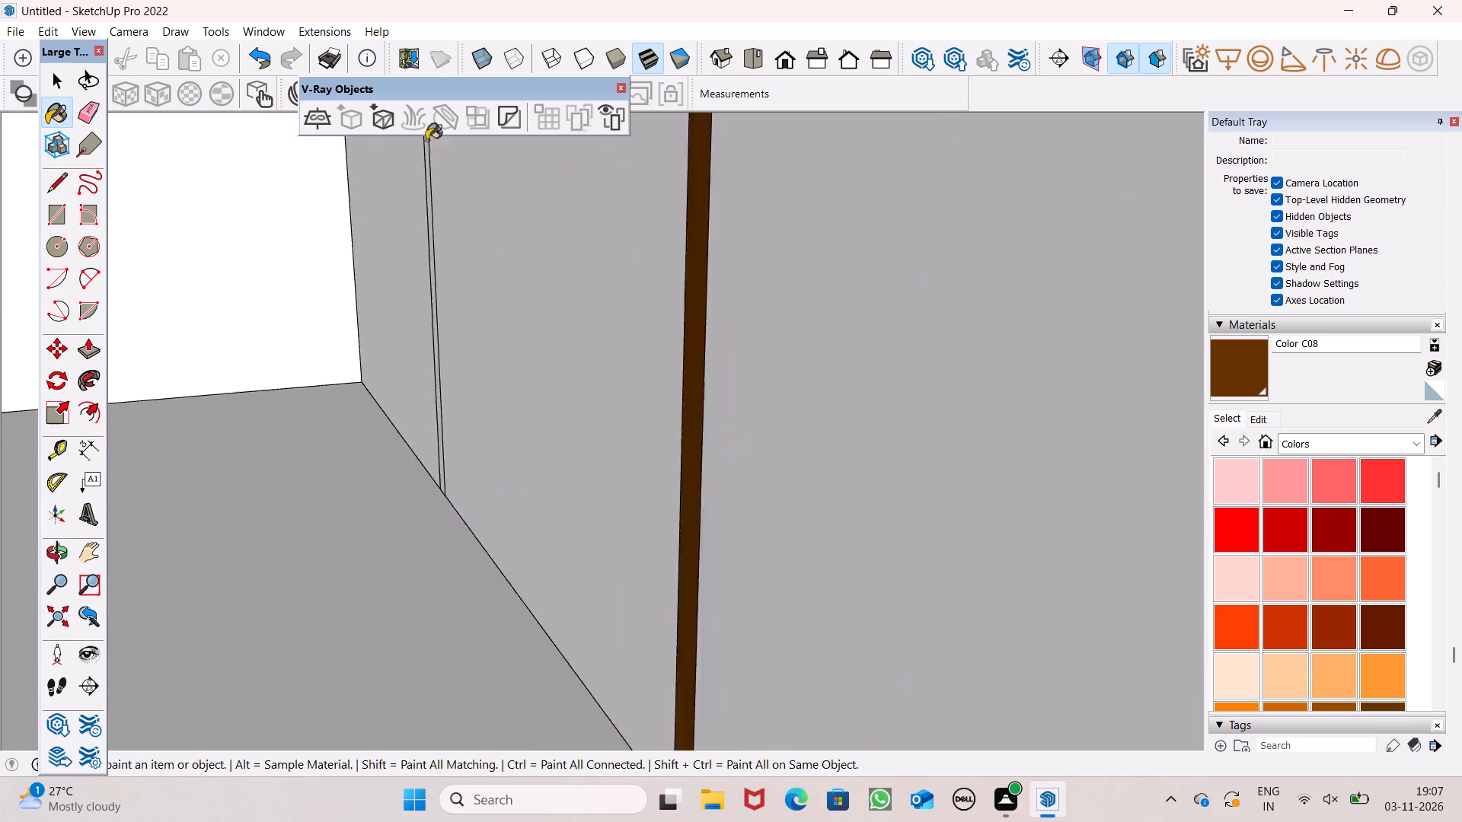
{"action": "scroll", "coordinate": [426, 140], "scroll_direction": "up", "scroll_amount": 2}
{"action": "middle_click_drag", "start_coordinate": [493, 278], "coordinate": [755, 273]}
{"action": "left_click", "coordinate": [526, 365]}
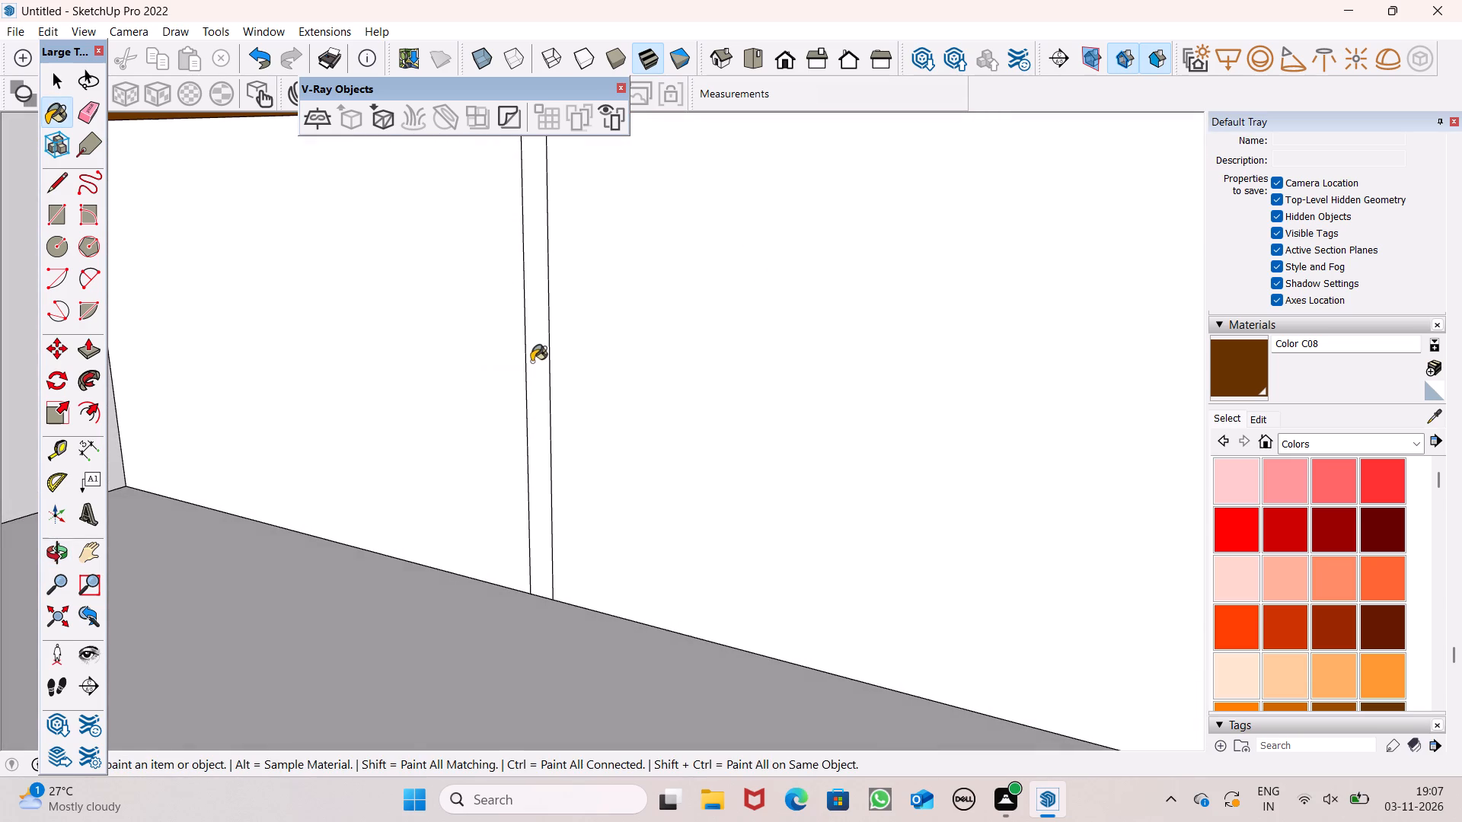
{"action": "left_click", "coordinate": [534, 357]}
{"action": "scroll", "coordinate": [725, 400], "scroll_direction": "down", "scroll_amount": 7}
{"action": "scroll", "coordinate": [554, 416], "scroll_direction": "down", "scroll_amount": 7}
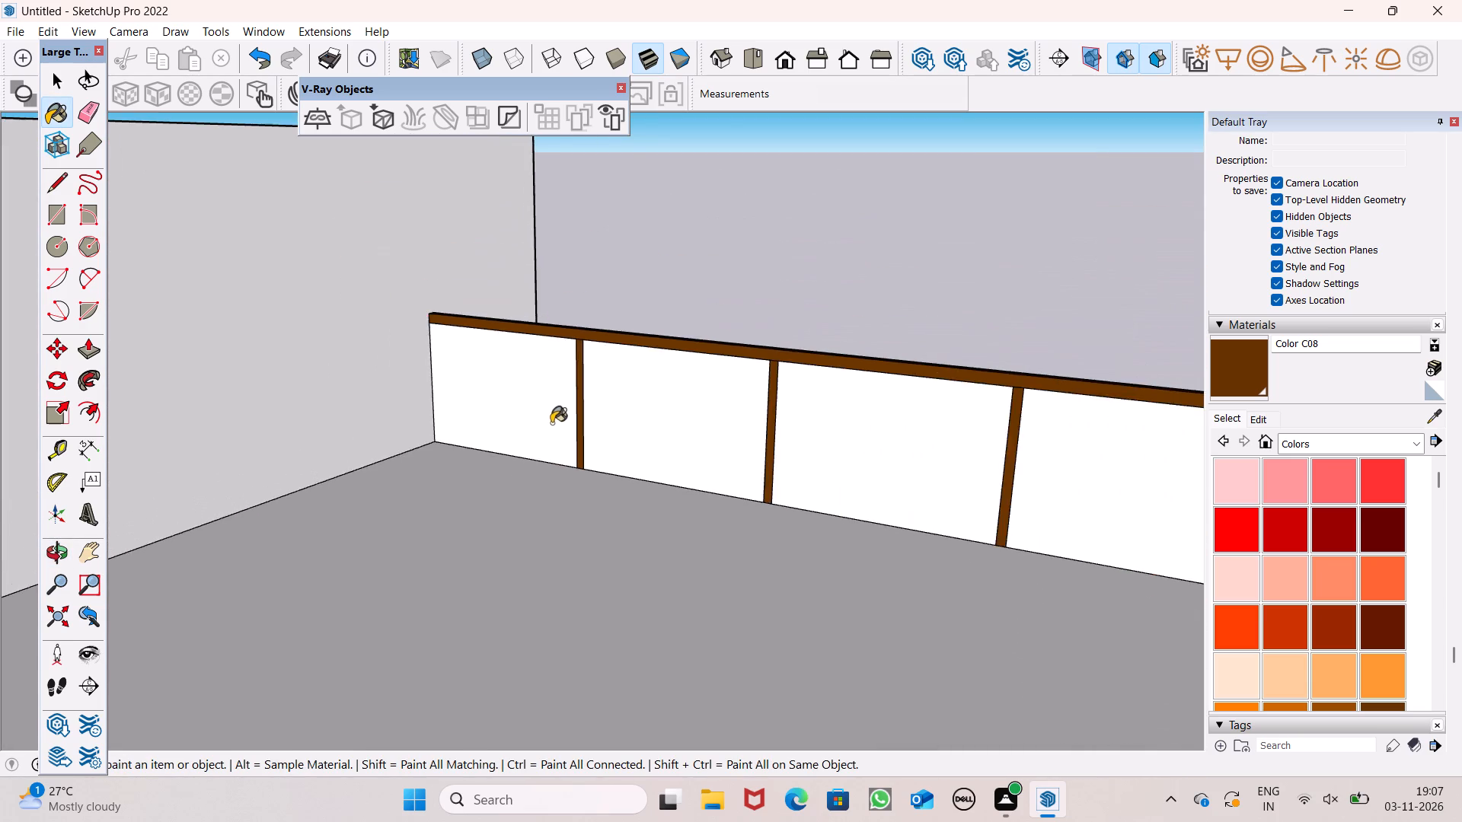
Paint the inner face of the roof terrace's front top rail with Color C08.
{"action": "middle_click_drag", "start_coordinate": [506, 456], "coordinate": [307, 503]}
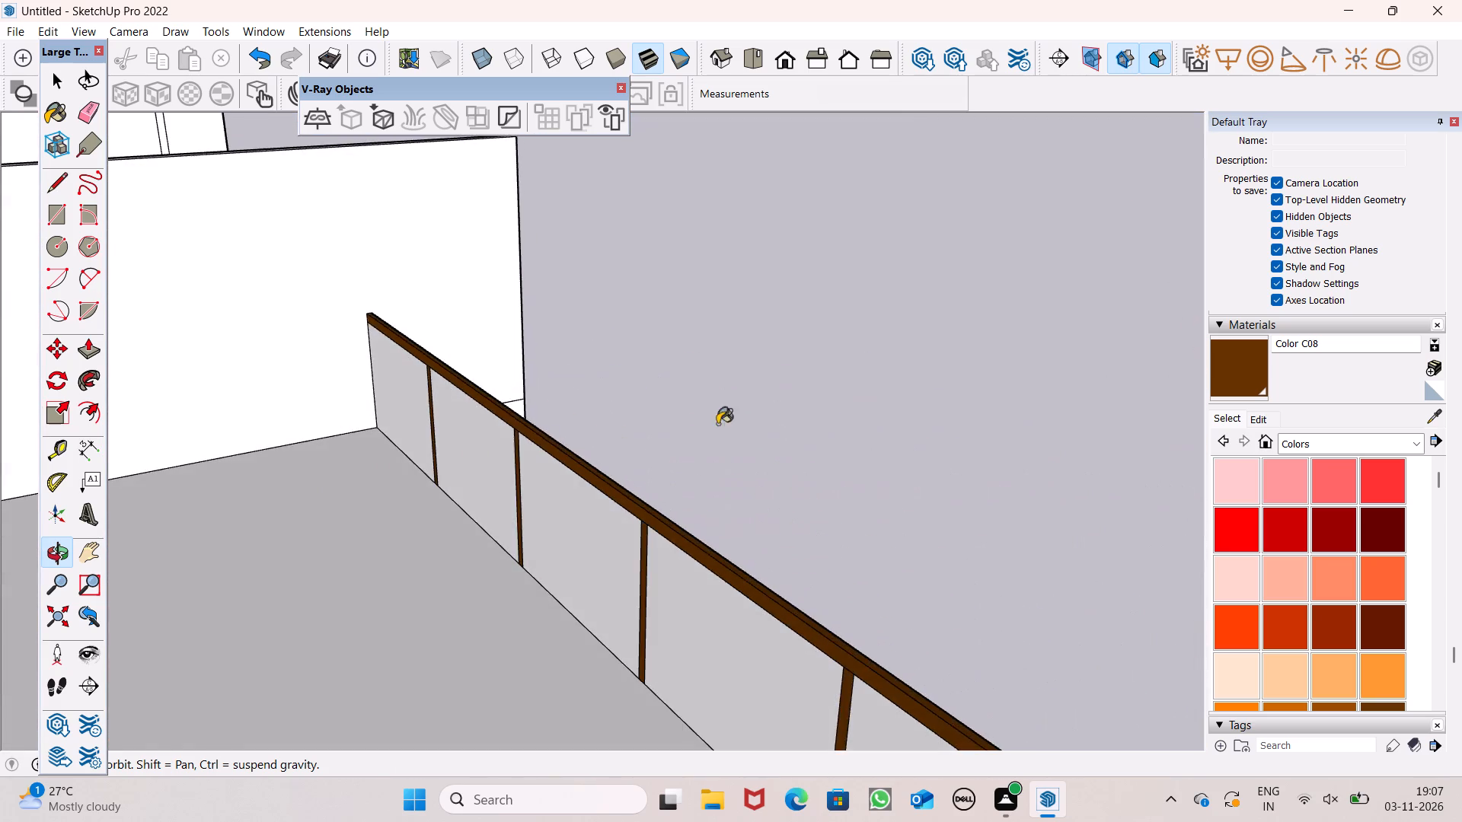
{"action": "scroll", "coordinate": [806, 399], "scroll_direction": "down", "scroll_amount": 11}
{"action": "middle_click_drag", "start_coordinate": [830, 476], "coordinate": [0, 499]}
{"action": "scroll", "coordinate": [187, 366], "scroll_direction": "up", "scroll_amount": 8}
{"action": "middle_click_drag", "start_coordinate": [529, 374], "coordinate": [215, 397]}
{"action": "scroll", "coordinate": [216, 403], "scroll_direction": "up", "scroll_amount": 2}
{"action": "scroll", "coordinate": [246, 317], "scroll_direction": "up", "scroll_amount": 4}
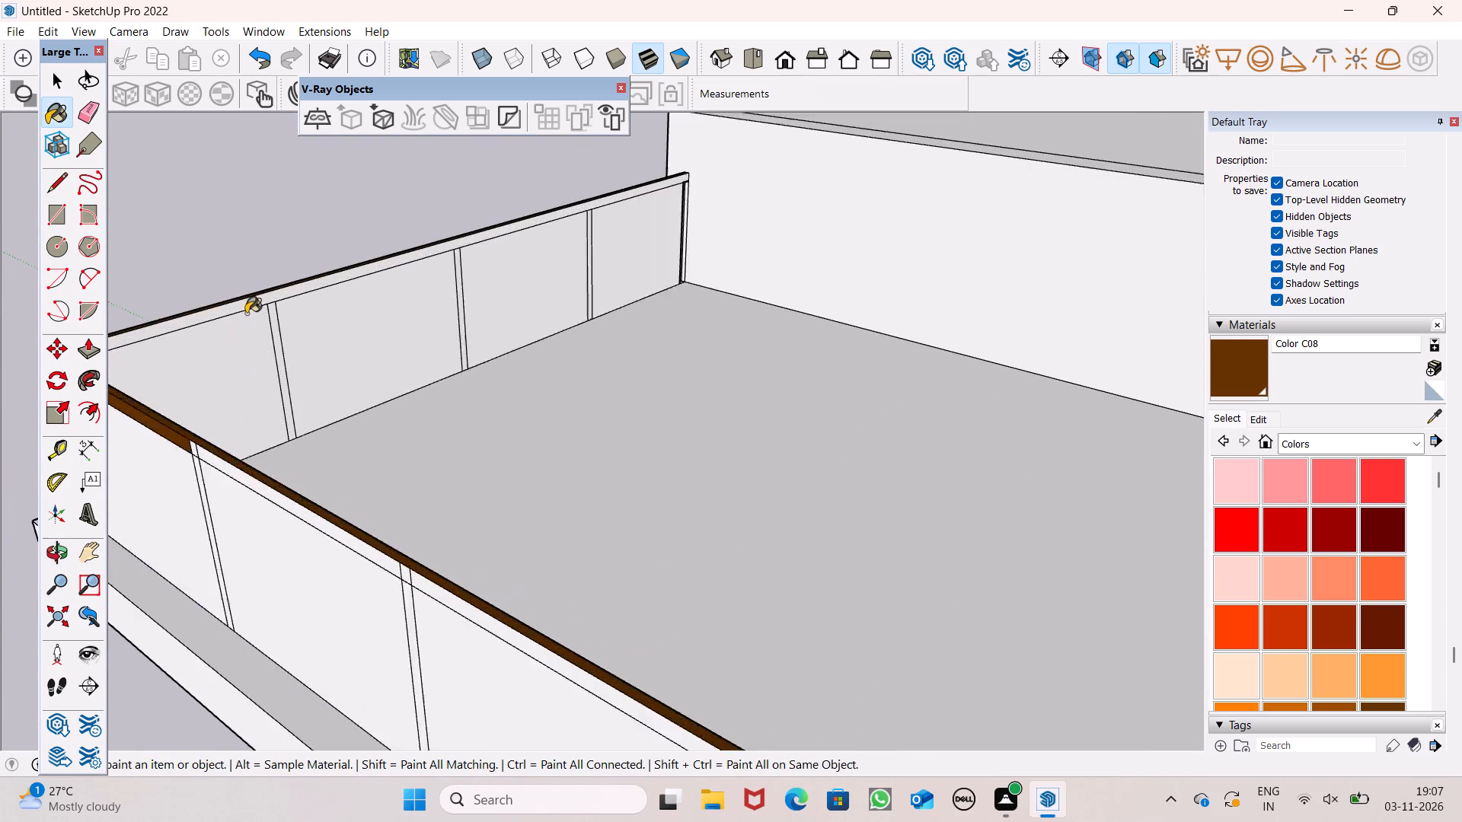
{"action": "scroll", "coordinate": [246, 314], "scroll_direction": "up", "scroll_amount": 2}
{"action": "middle_click_drag", "start_coordinate": [272, 384], "coordinate": [69, 369]}
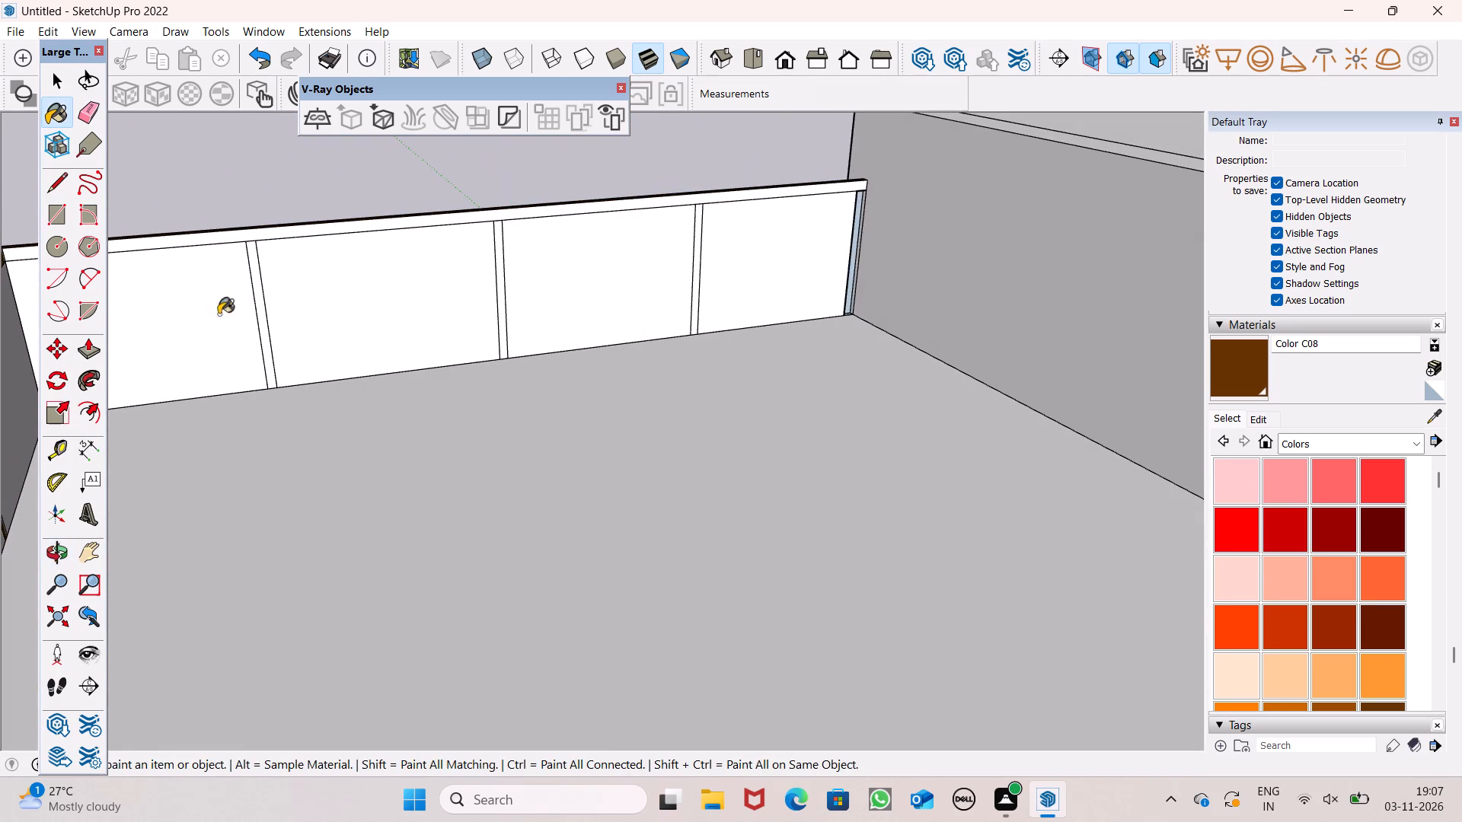
{"action": "scroll", "coordinate": [474, 354], "scroll_direction": "down", "scroll_amount": 4}
{"action": "scroll", "coordinate": [317, 340], "scroll_direction": "up", "scroll_amount": 7}
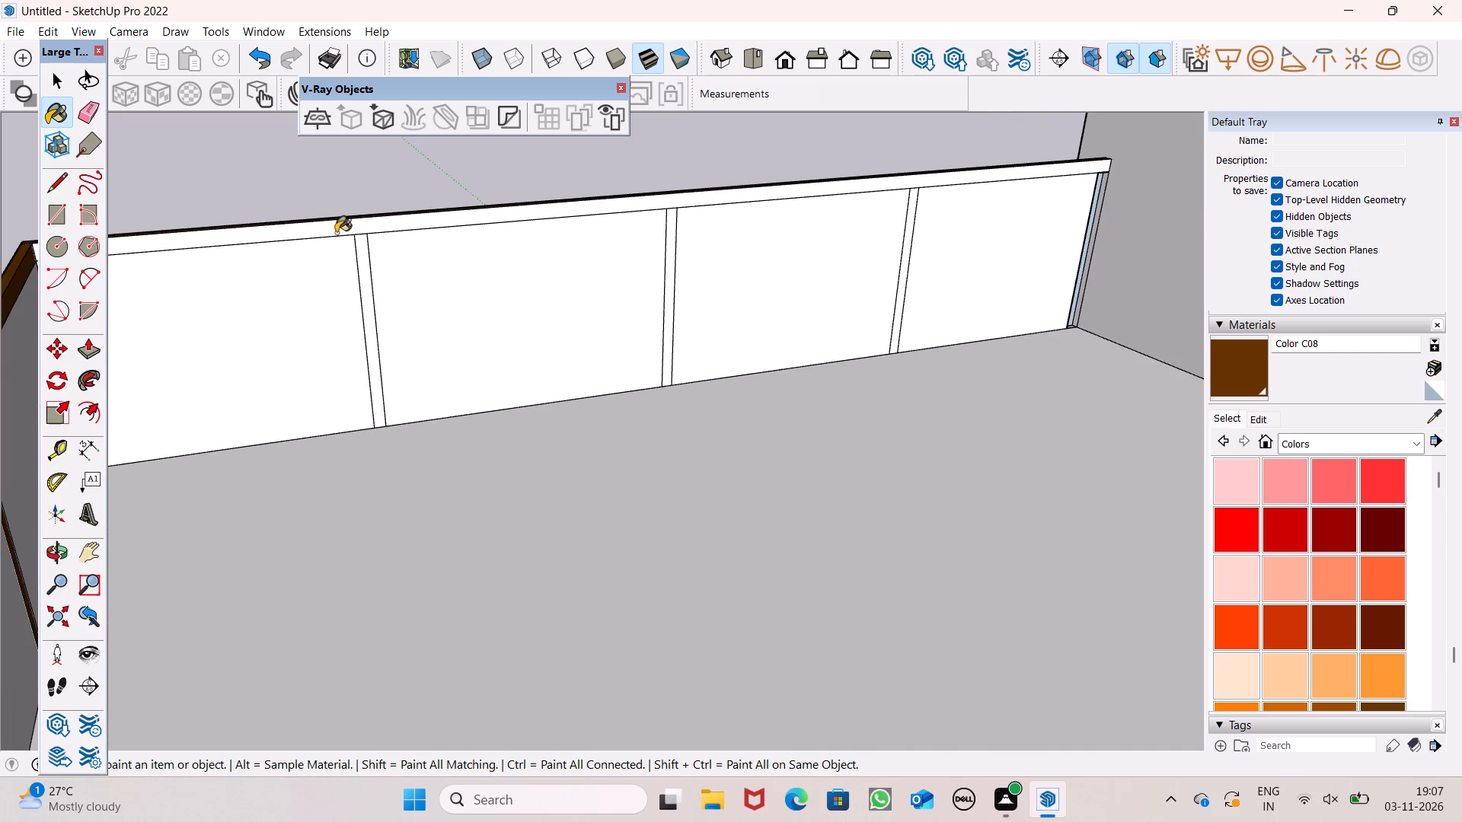
{"action": "left_click", "coordinate": [340, 232]}
Paint the inner faces of the front railing's two intermediate posts nearest the outer corner with Color C08.
{"action": "middle_click_drag", "start_coordinate": [697, 390], "coordinate": [422, 325]}
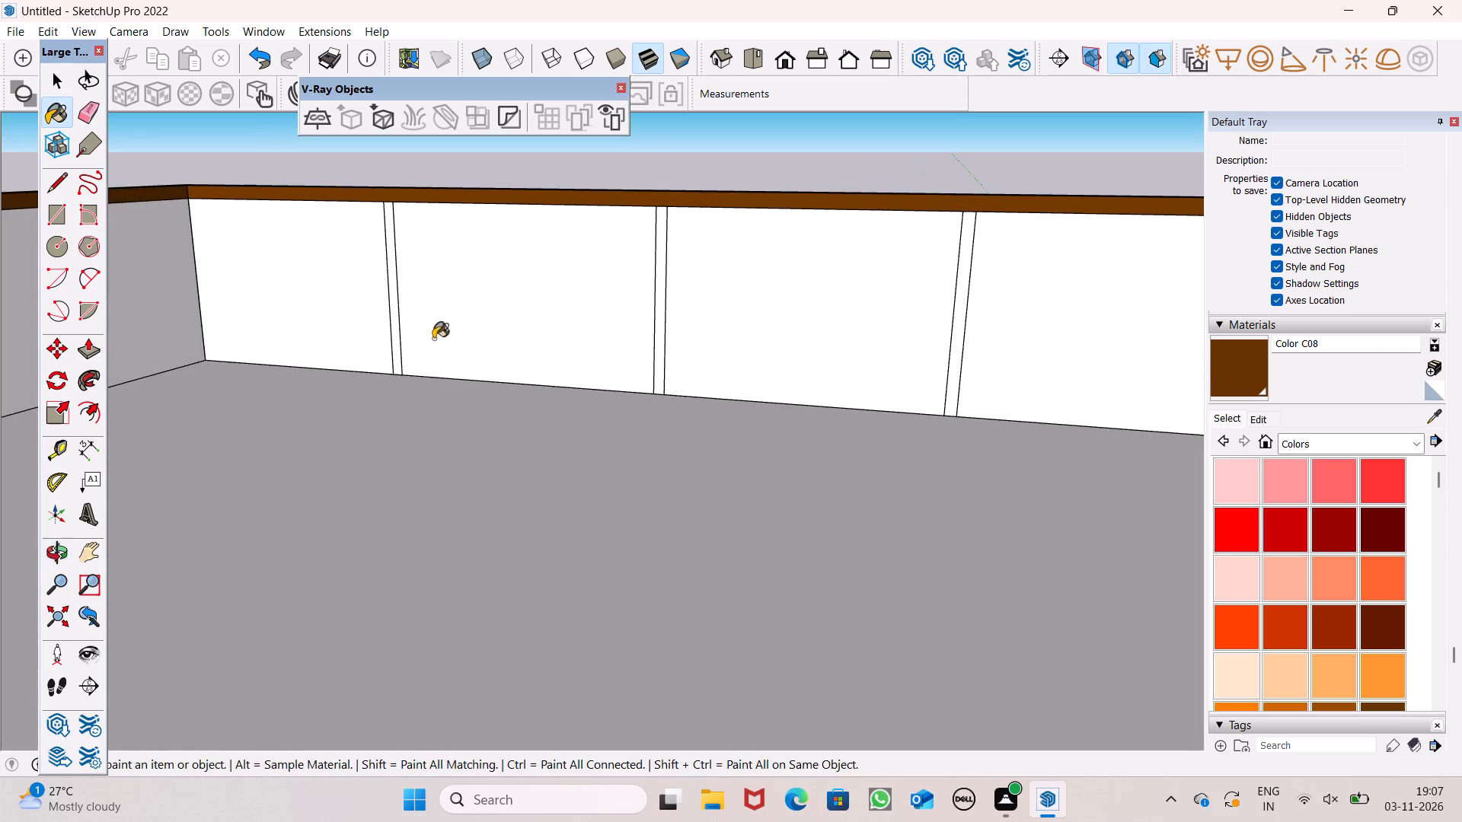
{"action": "middle_click_drag", "start_coordinate": [484, 380], "coordinate": [822, 430]}
{"action": "scroll", "coordinate": [844, 411], "scroll_direction": "down", "scroll_amount": 4}
{"action": "middle_click_drag", "start_coordinate": [855, 432], "coordinate": [614, 503]}
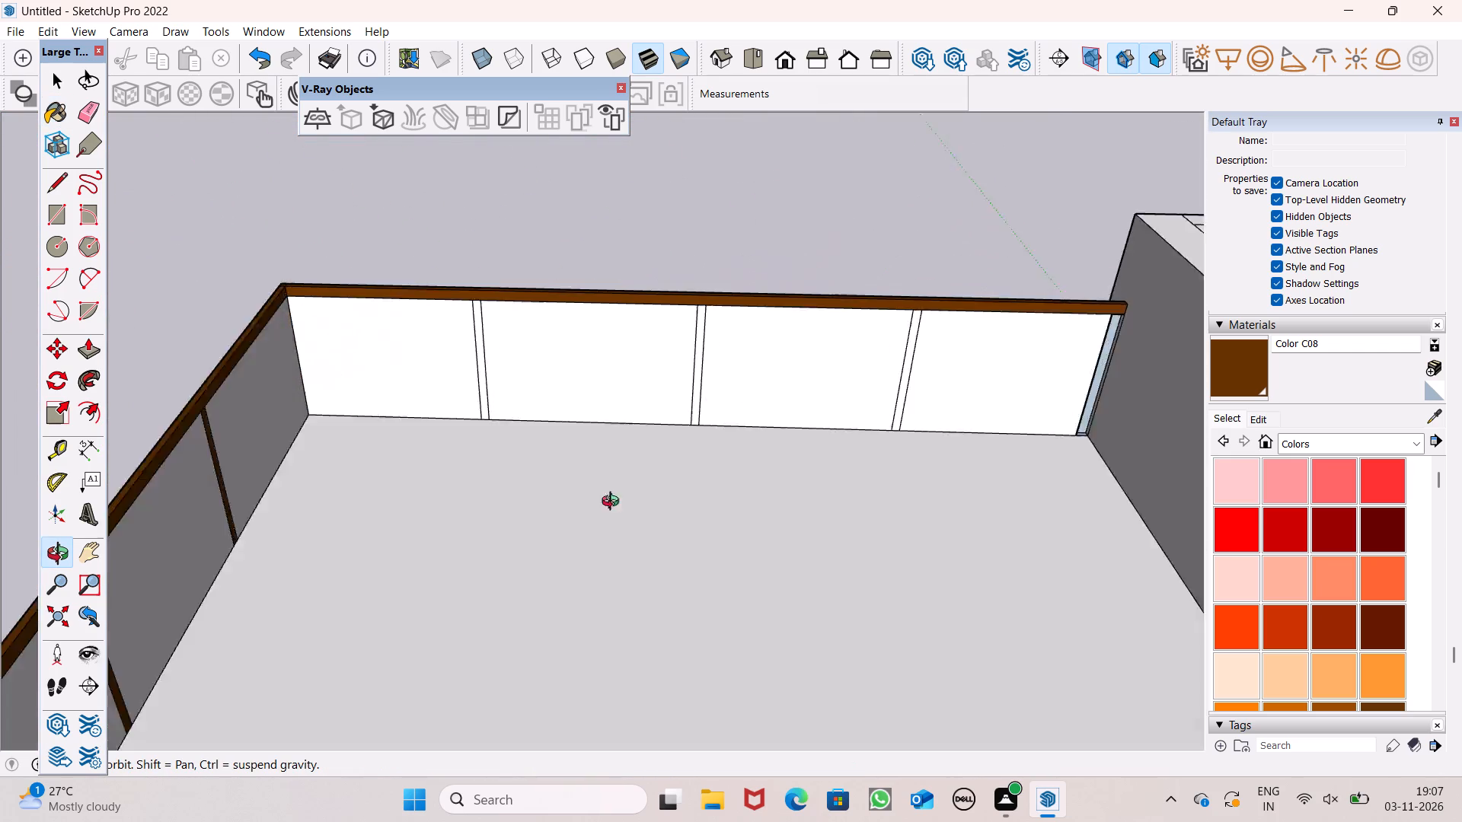
{"action": "middle_click_drag", "start_coordinate": [614, 503], "coordinate": [682, 414]}
{"action": "scroll", "coordinate": [620, 370], "scroll_direction": "up", "scroll_amount": 6}
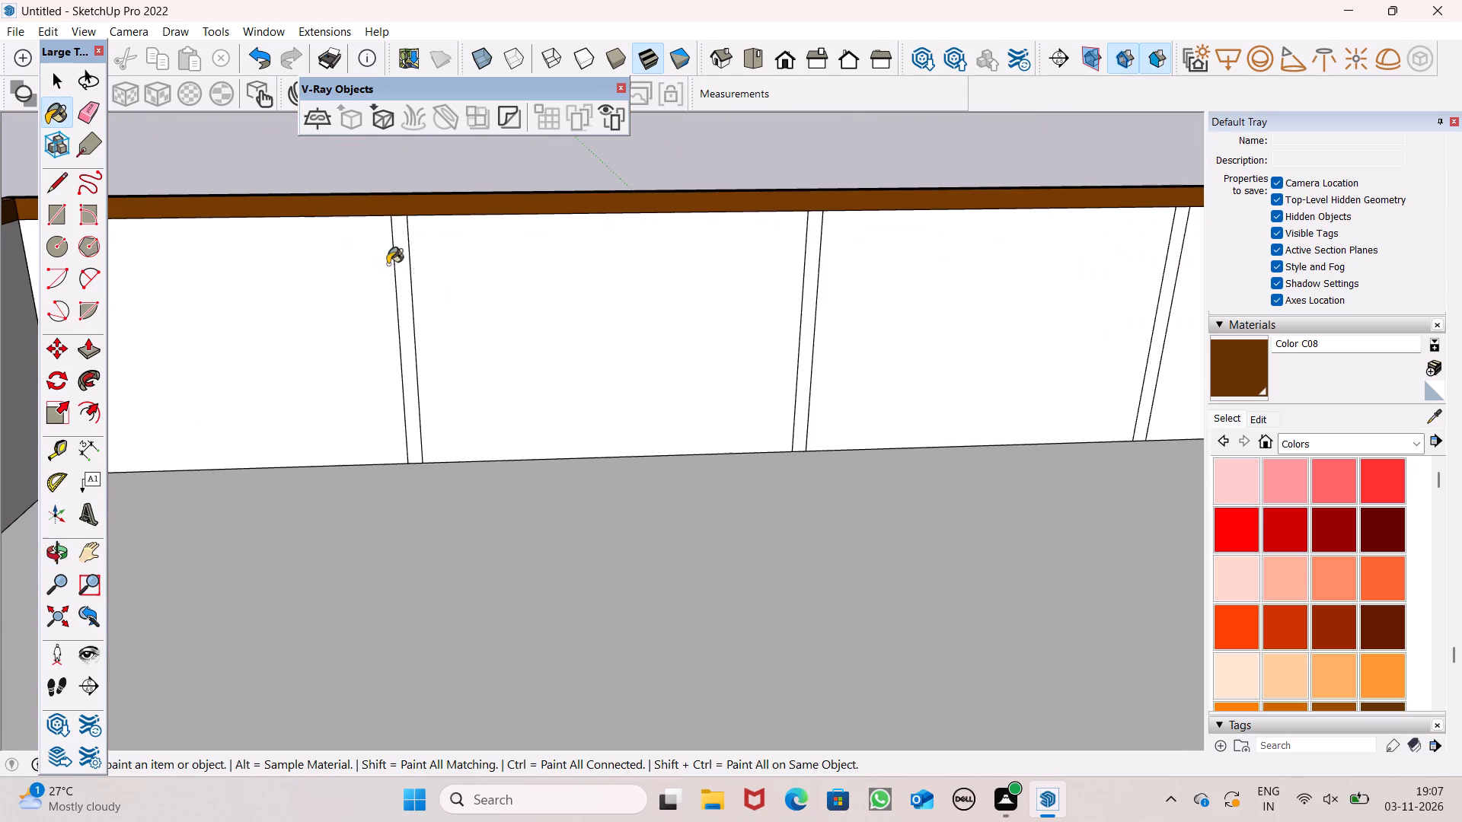
{"action": "left_click", "coordinate": [394, 241]}
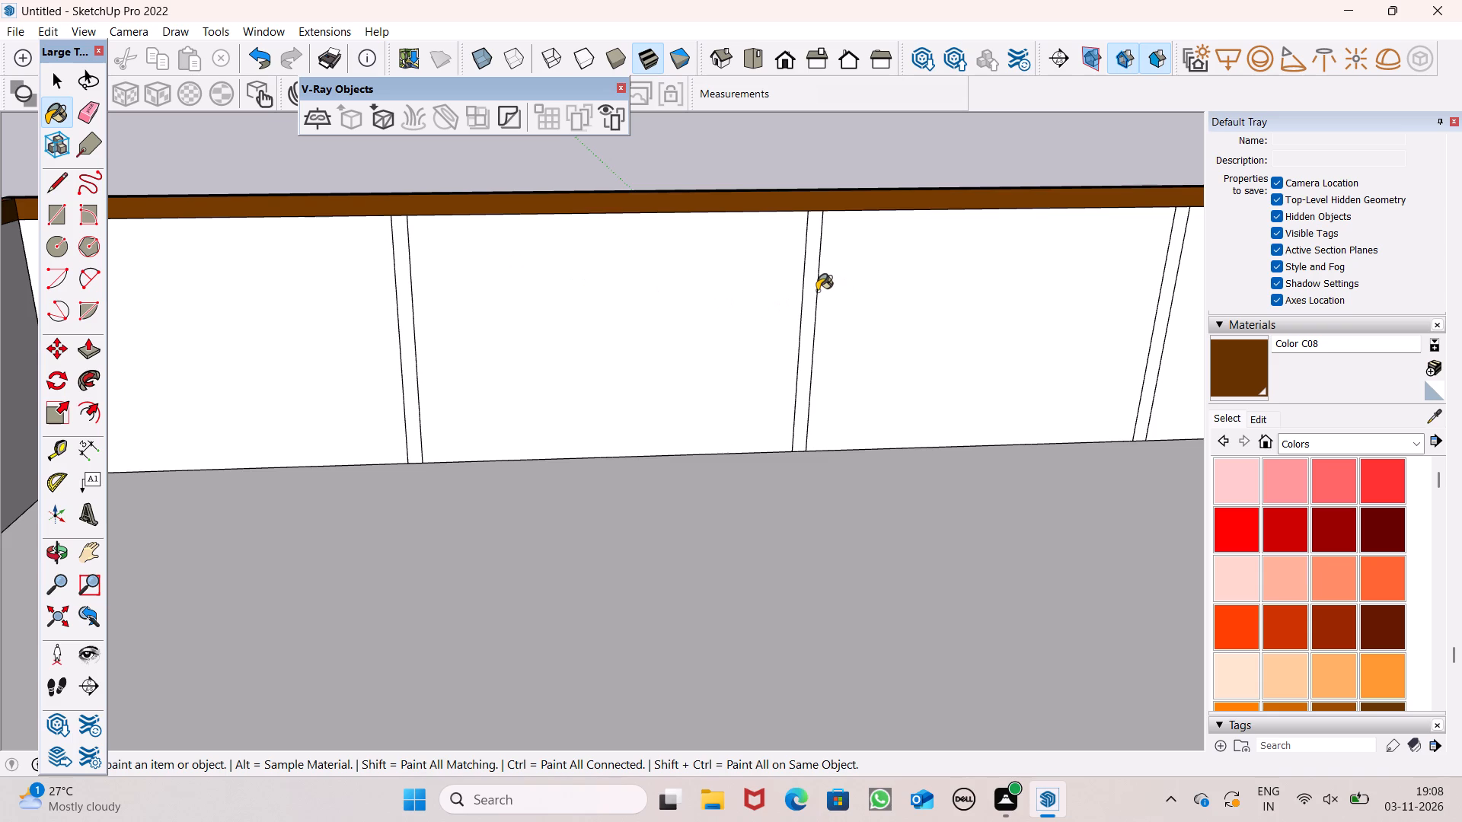
{"action": "left_click", "coordinate": [816, 290]}
{"action": "scroll", "coordinate": [812, 290], "scroll_direction": "up", "scroll_amount": 5}
{"action": "left_click", "coordinate": [812, 289]}
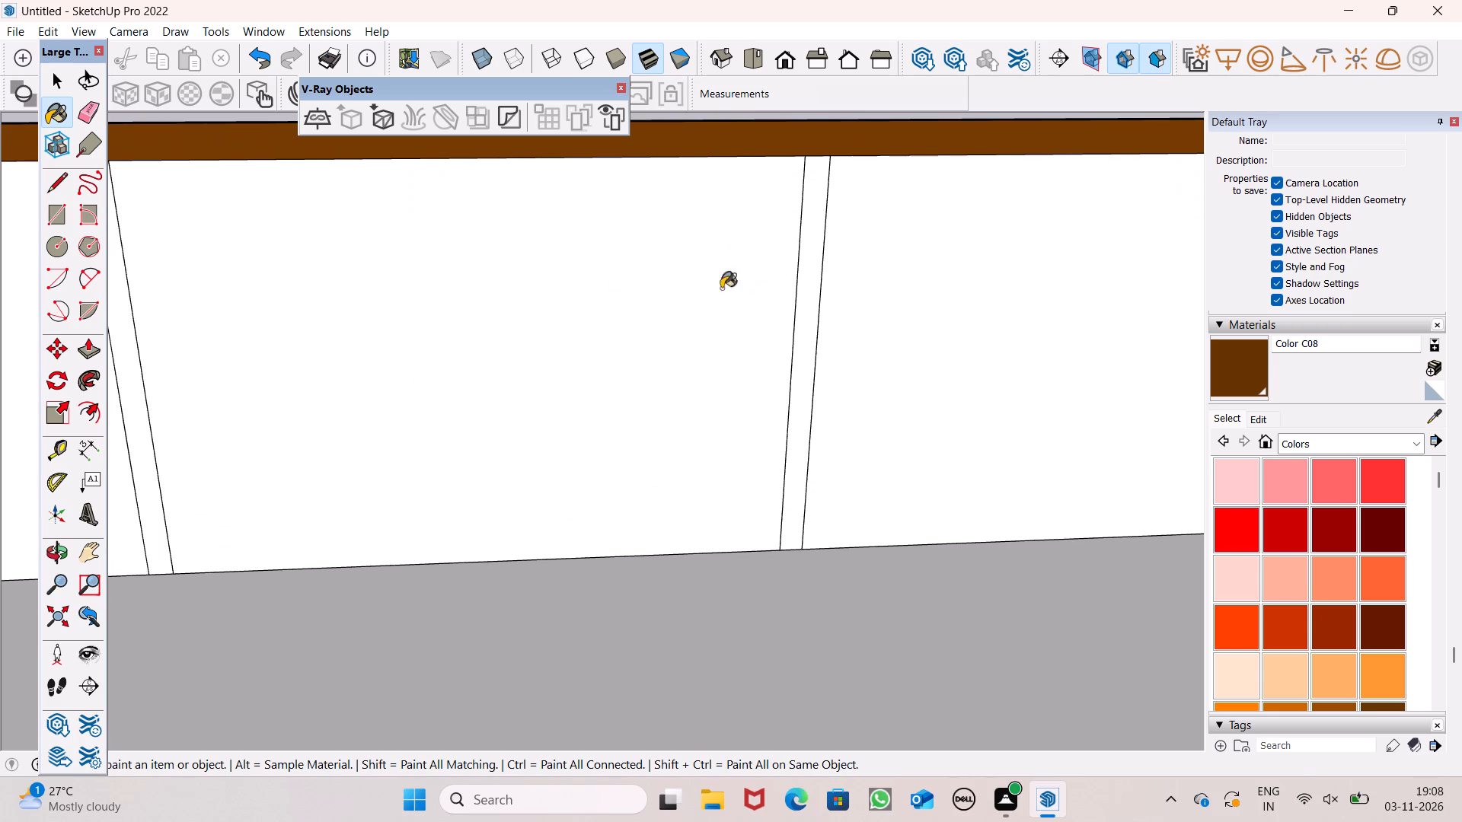
{"action": "left_click", "coordinate": [116, 339]}
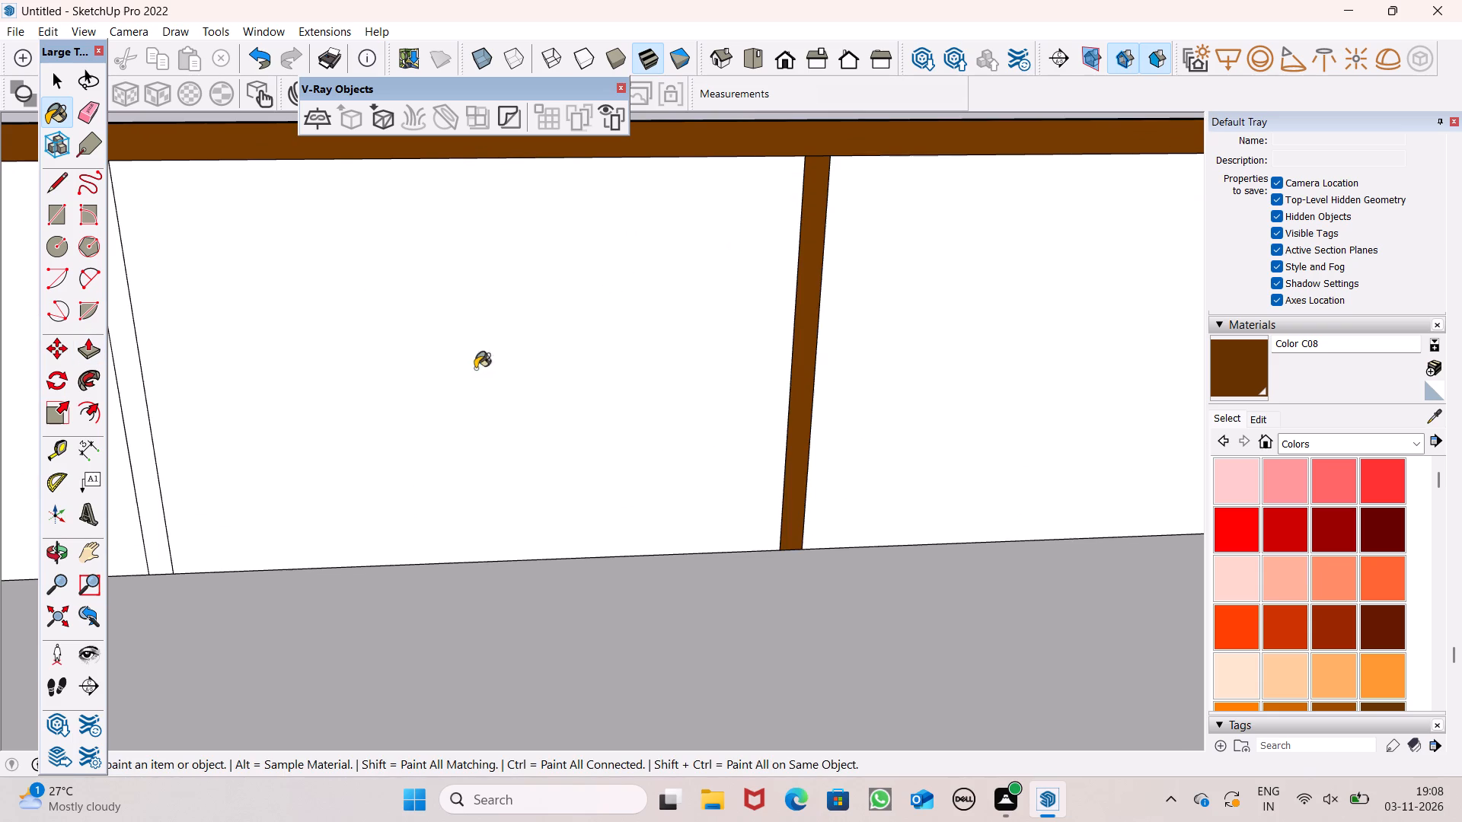
{"action": "scroll", "coordinate": [521, 409], "scroll_direction": "down", "scroll_amount": 11}
Paint the inner face of the front railing's intermediate post nearest the wall with Color C08.
{"action": "middle_click_drag", "start_coordinate": [564, 451], "coordinate": [691, 502]}
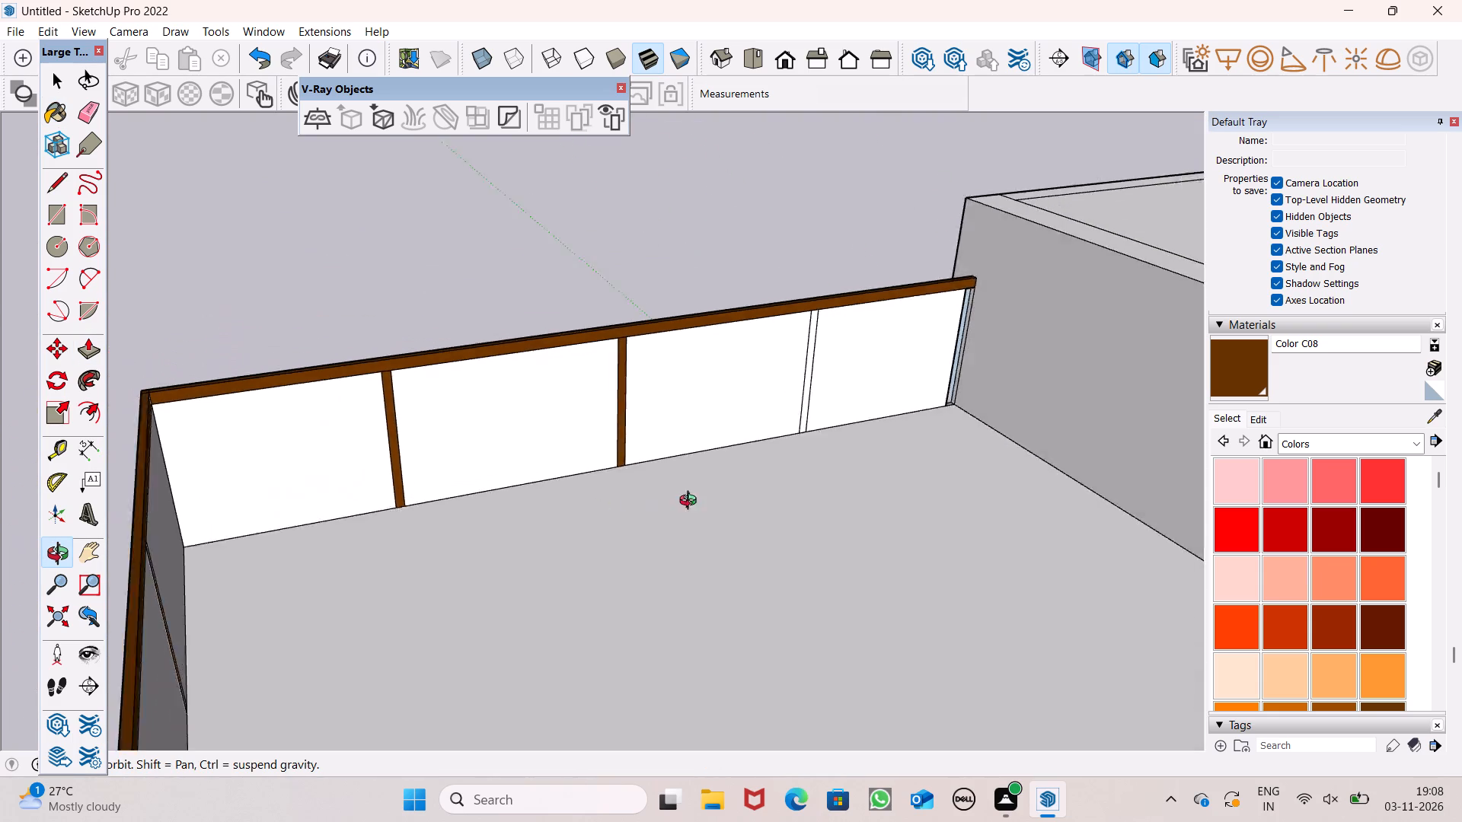
{"action": "middle_click_drag", "start_coordinate": [691, 502], "coordinate": [840, 425]}
{"action": "middle_click_drag", "start_coordinate": [845, 415], "coordinate": [851, 403]}
{"action": "scroll", "coordinate": [856, 368], "scroll_direction": "up", "scroll_amount": 1}
{"action": "middle_click_drag", "start_coordinate": [899, 407], "coordinate": [597, 429]}
{"action": "scroll", "coordinate": [716, 405], "scroll_direction": "up", "scroll_amount": 1}
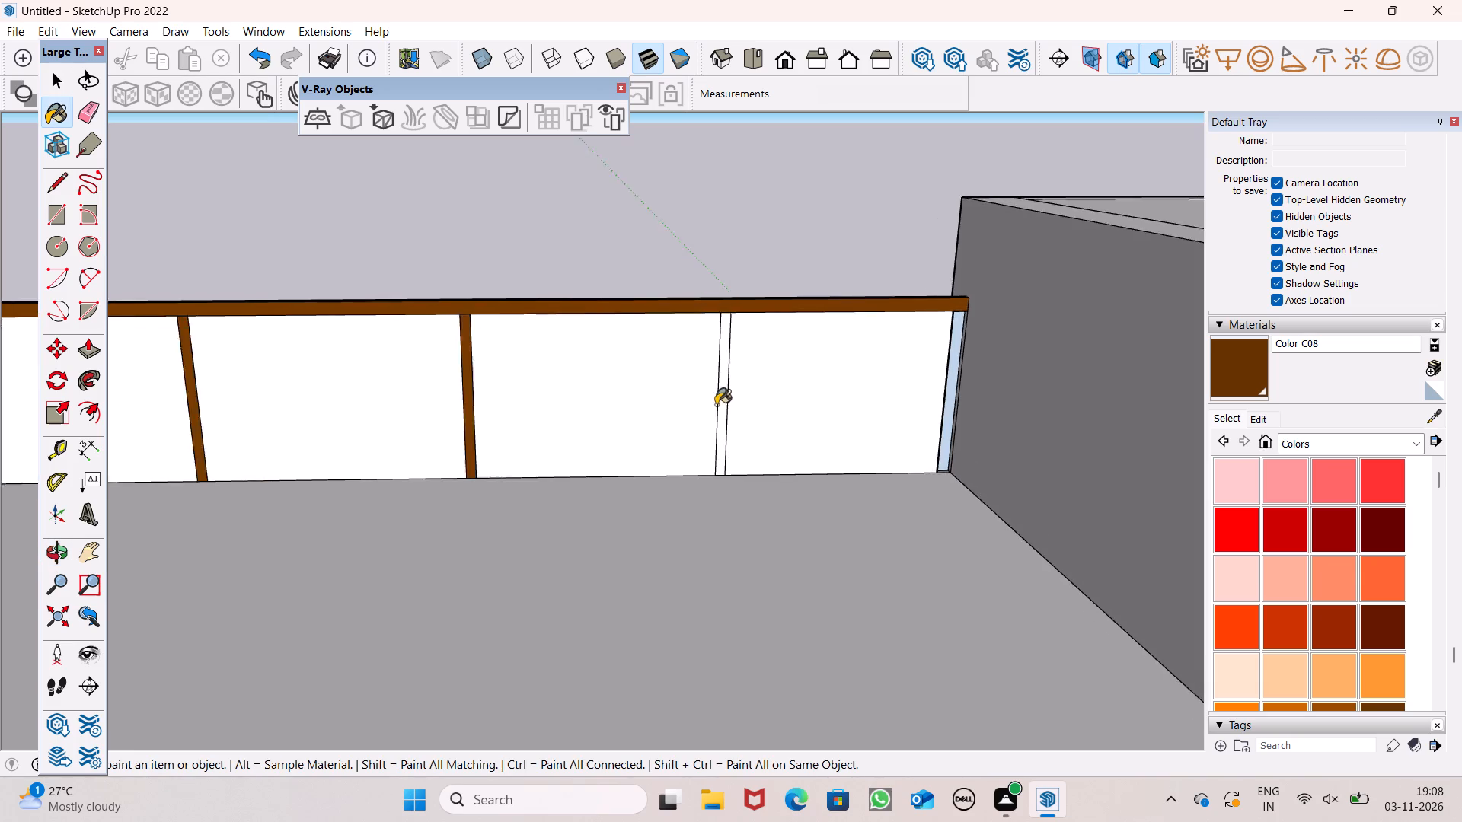
{"action": "scroll", "coordinate": [716, 405], "scroll_direction": "up", "scroll_amount": 4}
{"action": "left_click", "coordinate": [725, 390]}
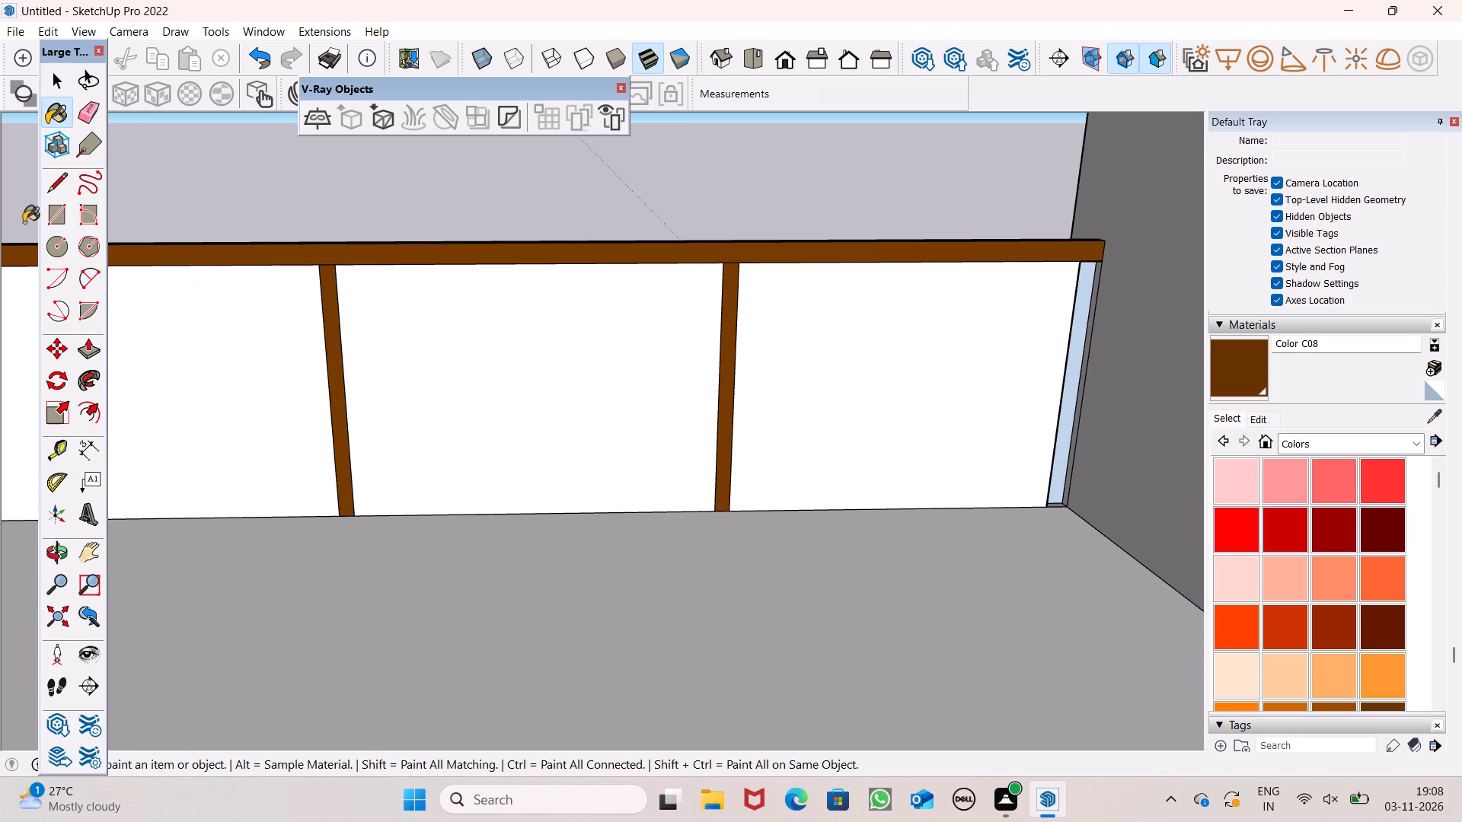
Draw a line about 1 7/16" long along the base of the front railing's wall-end post to close its inner face.
{"action": "left_click", "coordinate": [51, 187]}
{"action": "scroll", "coordinate": [1116, 459], "scroll_direction": "up", "scroll_amount": 6}
{"action": "scroll", "coordinate": [1057, 521], "scroll_direction": "up", "scroll_amount": 6}
{"action": "left_click", "coordinate": [991, 536]}
{"action": "left_click", "coordinate": [1017, 529]}
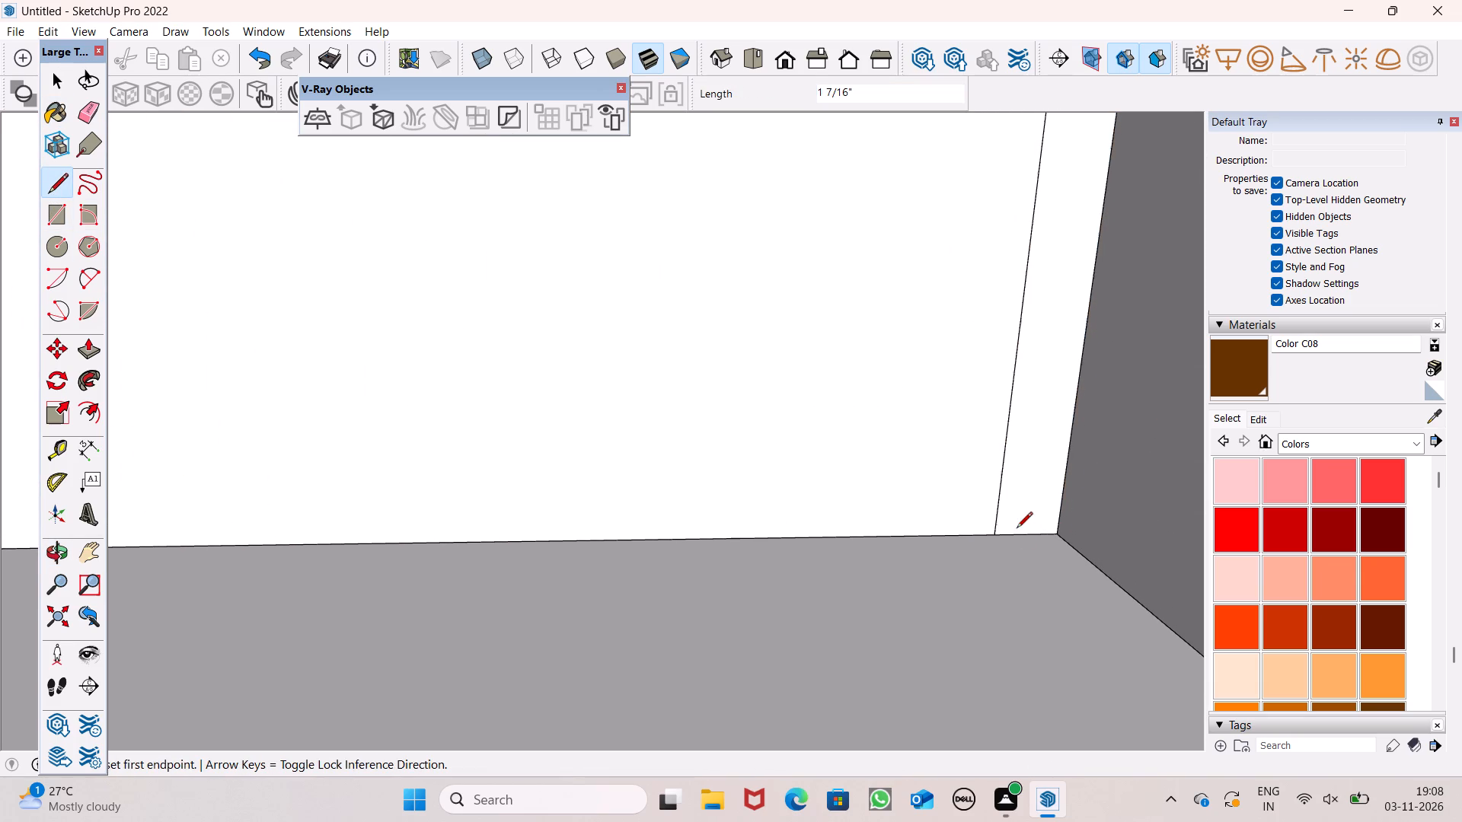
Paint the inner face of the front railing's wall-end post with Color C08.
{"action": "left_click", "coordinate": [1247, 370]}
{"action": "left_click", "coordinate": [1057, 426]}
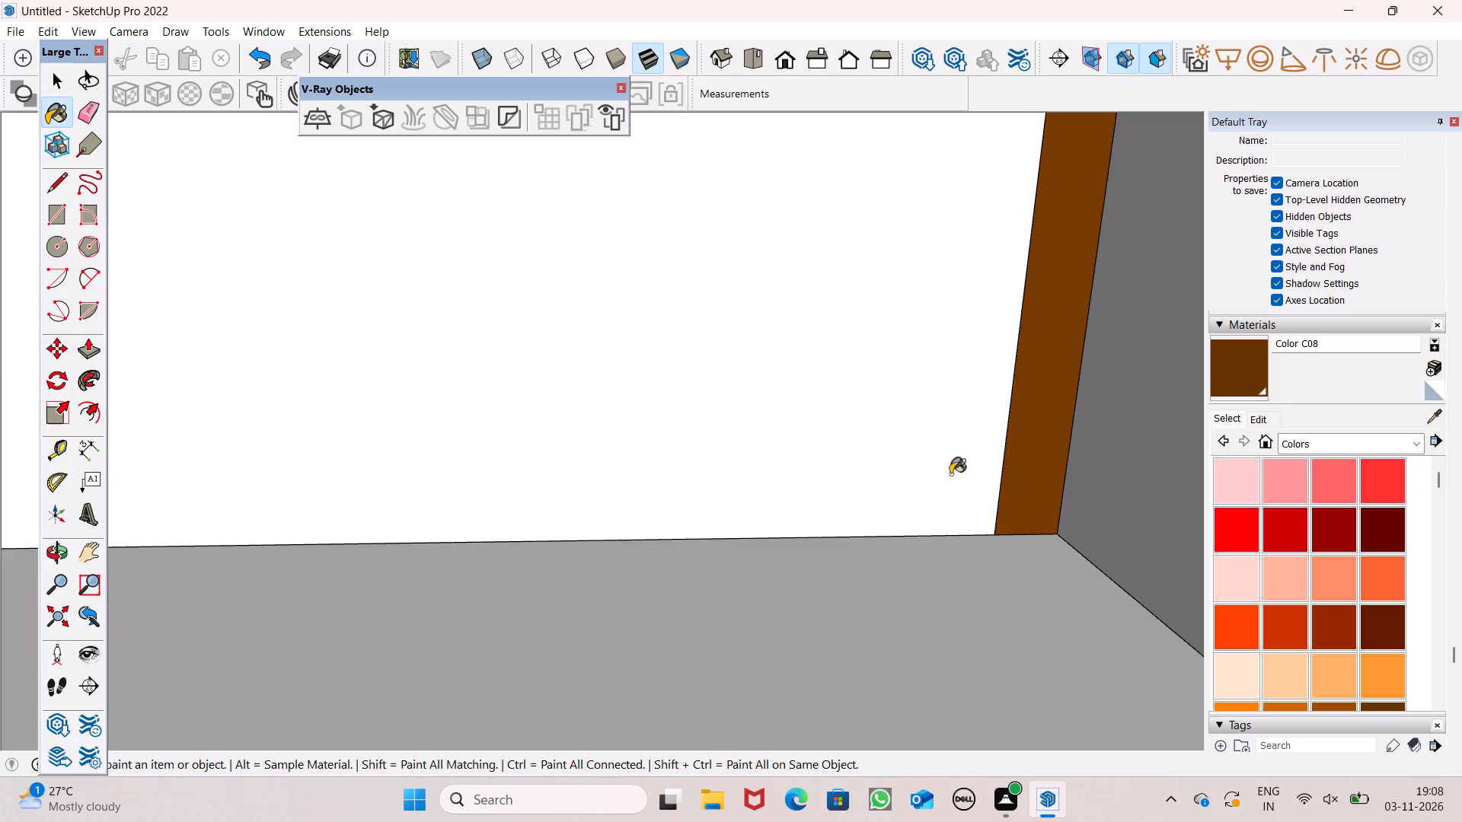
Paint the outer faces of the roof terrace's five-panel railing's post nearest the outer corner and its adjoining top rail sections with Color C08.
{"action": "scroll", "coordinate": [935, 491], "scroll_direction": "down", "scroll_amount": 6}
{"action": "middle_click_drag", "start_coordinate": [856, 529], "coordinate": [1004, 560]}
{"action": "scroll", "coordinate": [695, 529], "scroll_direction": "down", "scroll_amount": 7}
{"action": "scroll", "coordinate": [625, 540], "scroll_direction": "down", "scroll_amount": 4}
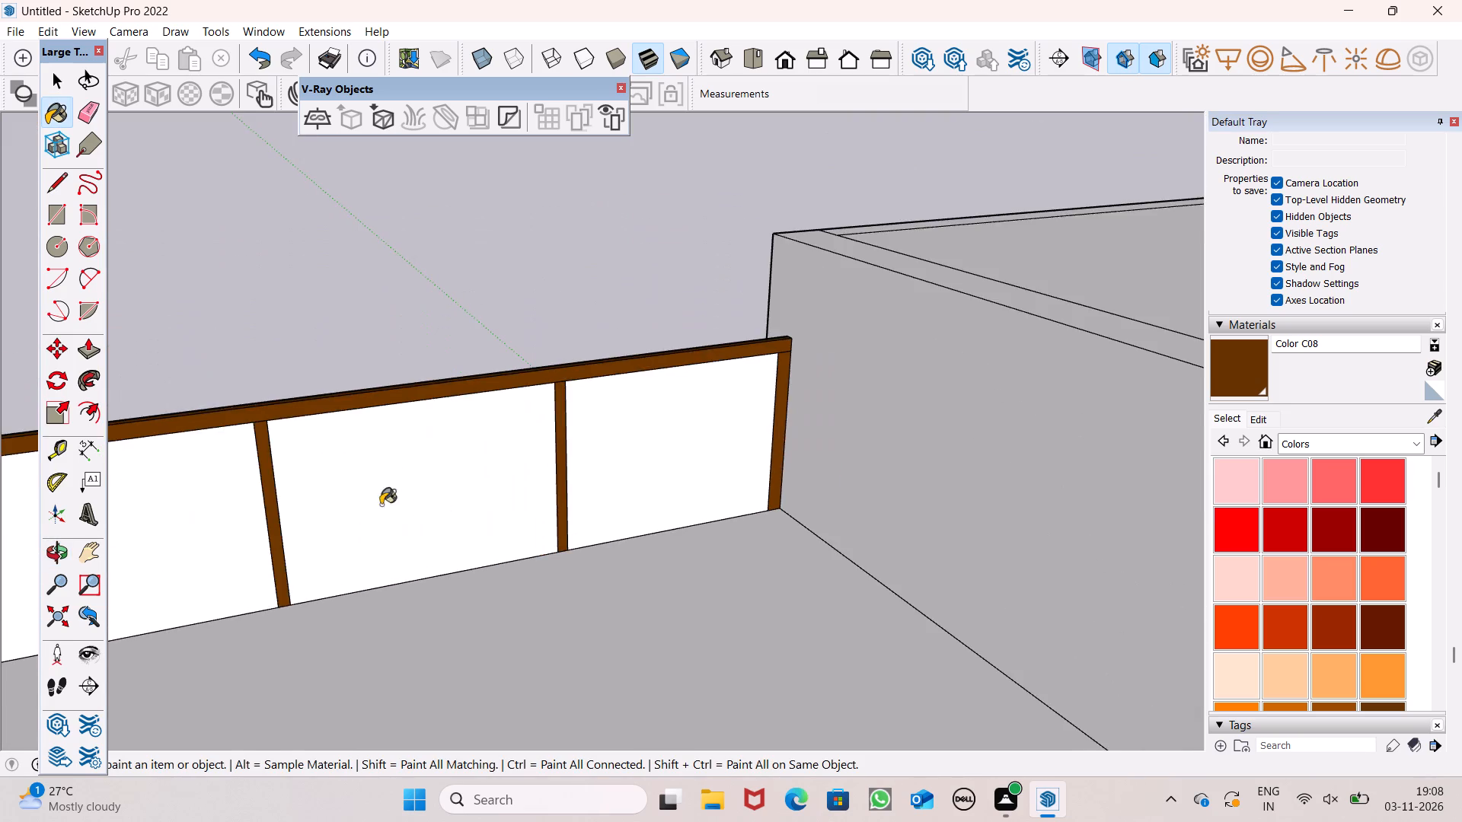
{"action": "middle_click_drag", "start_coordinate": [382, 509], "coordinate": [1461, 545]}
{"action": "scroll", "coordinate": [429, 563], "scroll_direction": "down", "scroll_amount": 4}
{"action": "middle_click_drag", "start_coordinate": [593, 588], "coordinate": [840, 546]}
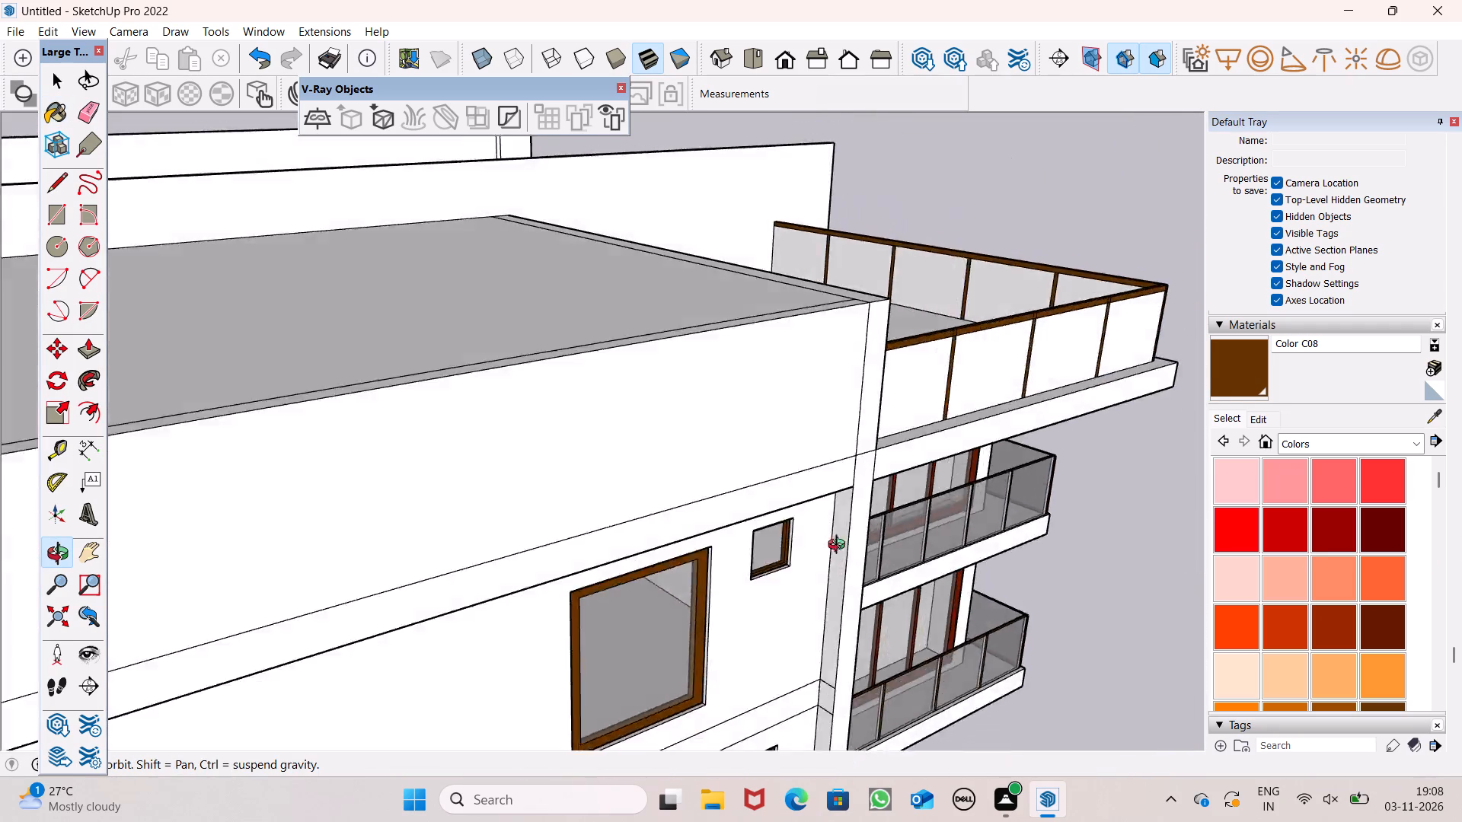
{"action": "middle_click_drag", "start_coordinate": [840, 546], "coordinate": [130, 492]}
{"action": "scroll", "coordinate": [155, 339], "scroll_direction": "up", "scroll_amount": 2}
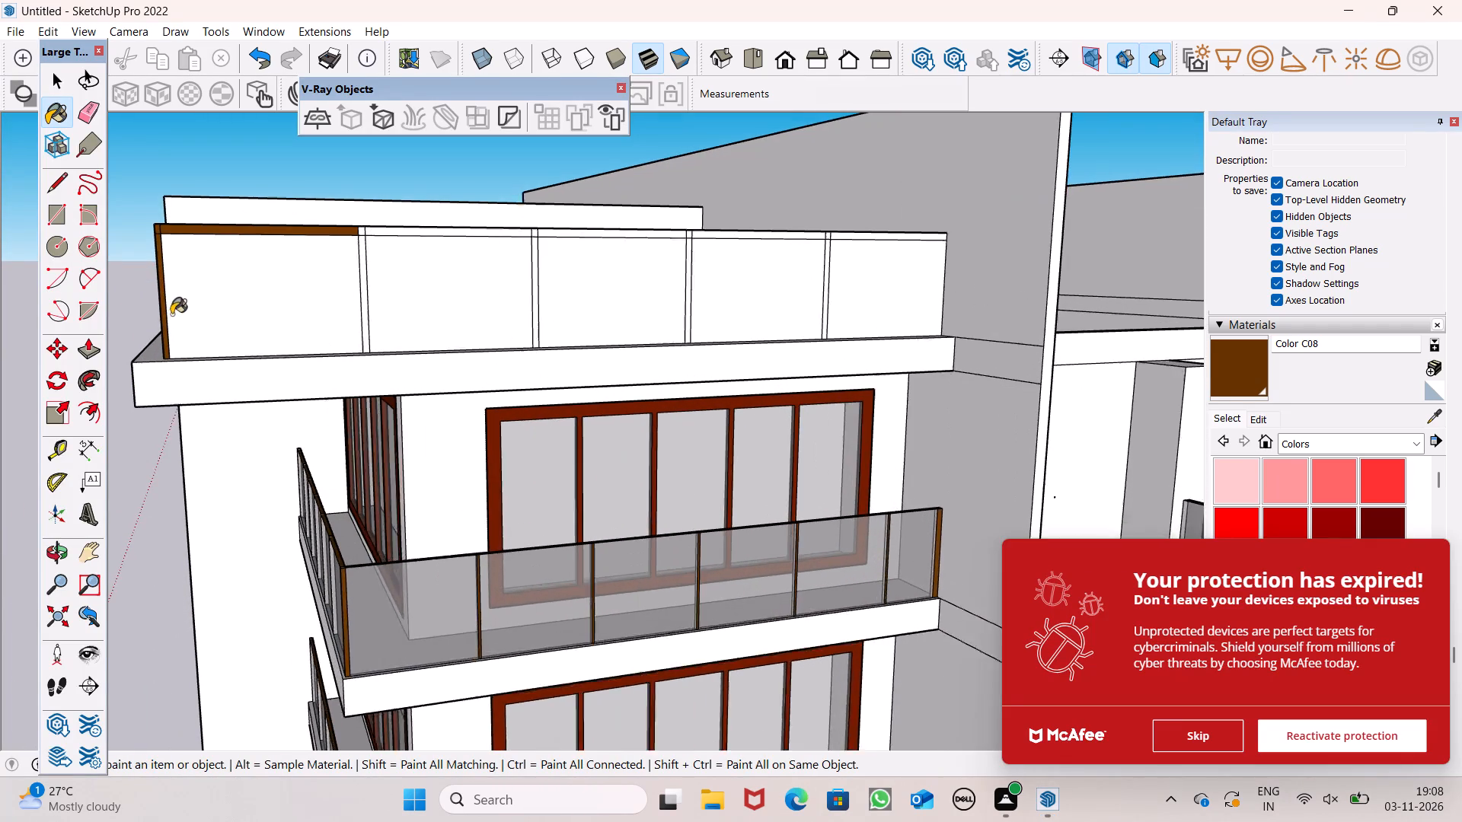
{"action": "scroll", "coordinate": [171, 314], "scroll_direction": "up", "scroll_amount": 1}
{"action": "scroll", "coordinate": [390, 231], "scroll_direction": "up", "scroll_amount": 5}
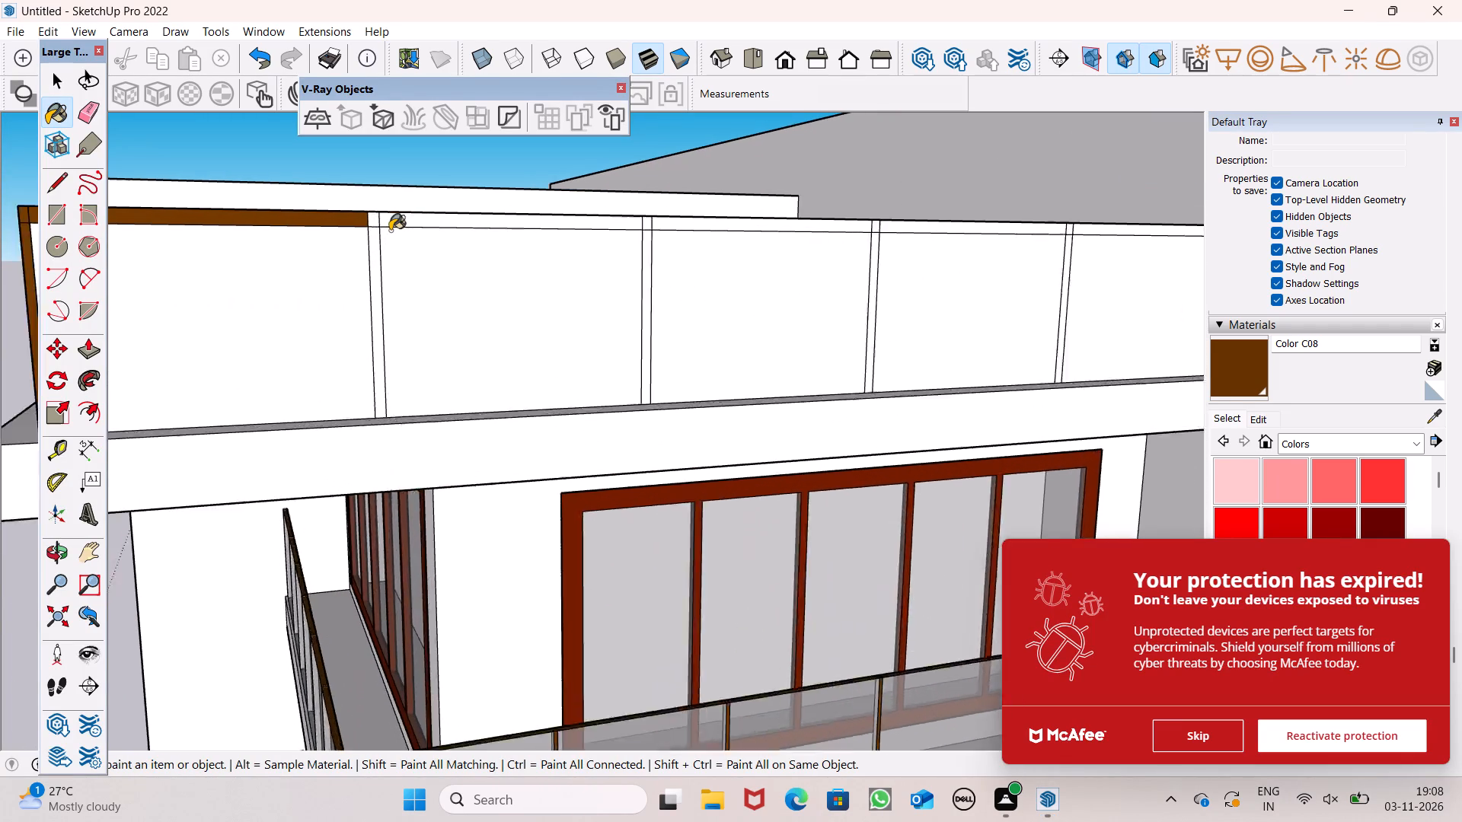
{"action": "scroll", "coordinate": [390, 231], "scroll_direction": "up", "scroll_amount": 2}
{"action": "left_click", "coordinate": [362, 217]}
{"action": "left_click", "coordinate": [400, 217]}
{"action": "left_click", "coordinate": [363, 248]}
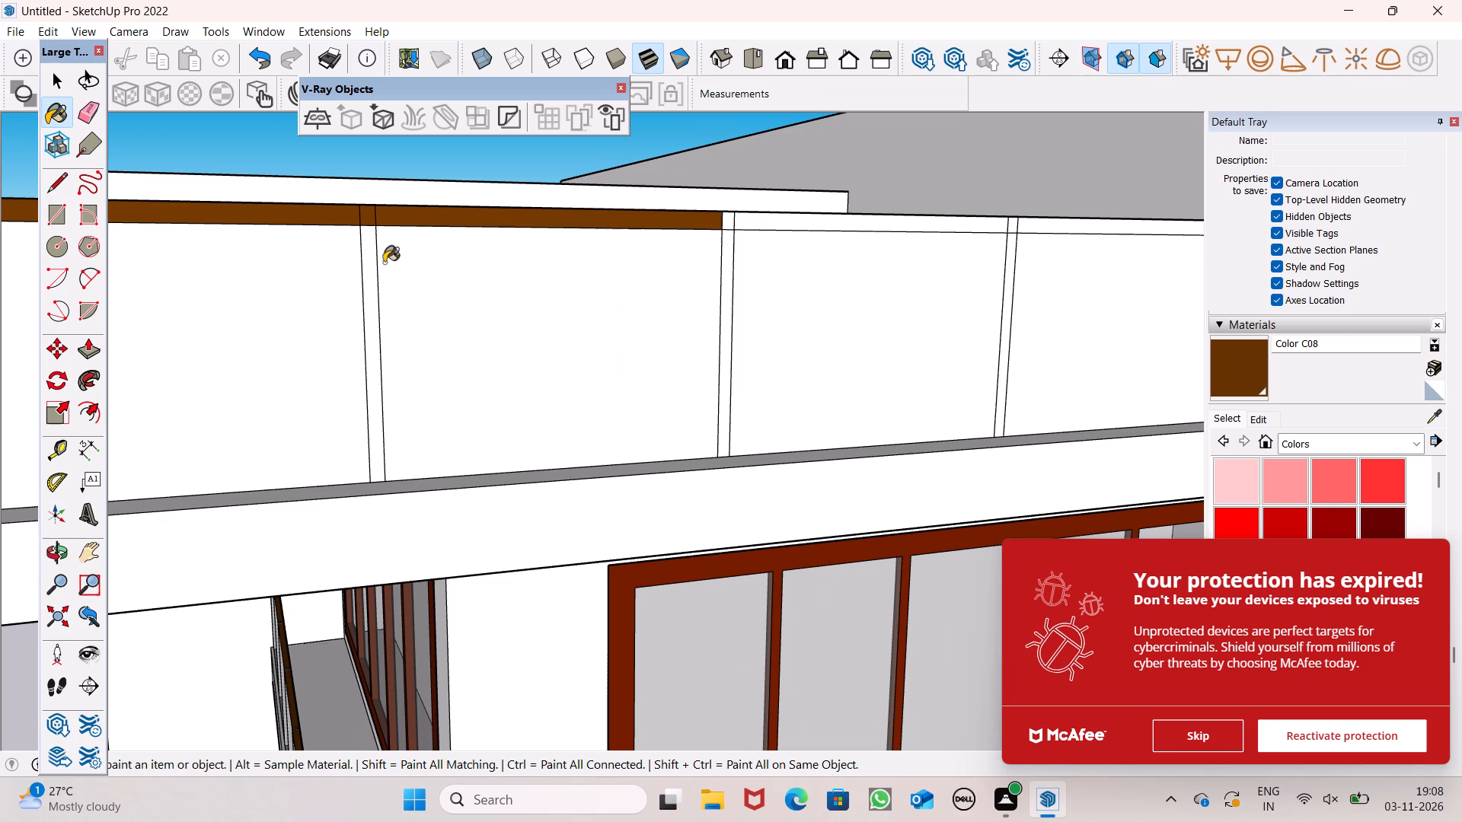
Paint the outer faces of the five-panel railing's second intermediate post from the corner and its adjoining top rail sections with Color C08.
{"action": "scroll", "coordinate": [374, 324], "scroll_direction": "down", "scroll_amount": 8}
{"action": "scroll", "coordinate": [516, 288], "scroll_direction": "up", "scroll_amount": 7}
{"action": "scroll", "coordinate": [605, 301], "scroll_direction": "up", "scroll_amount": 12}
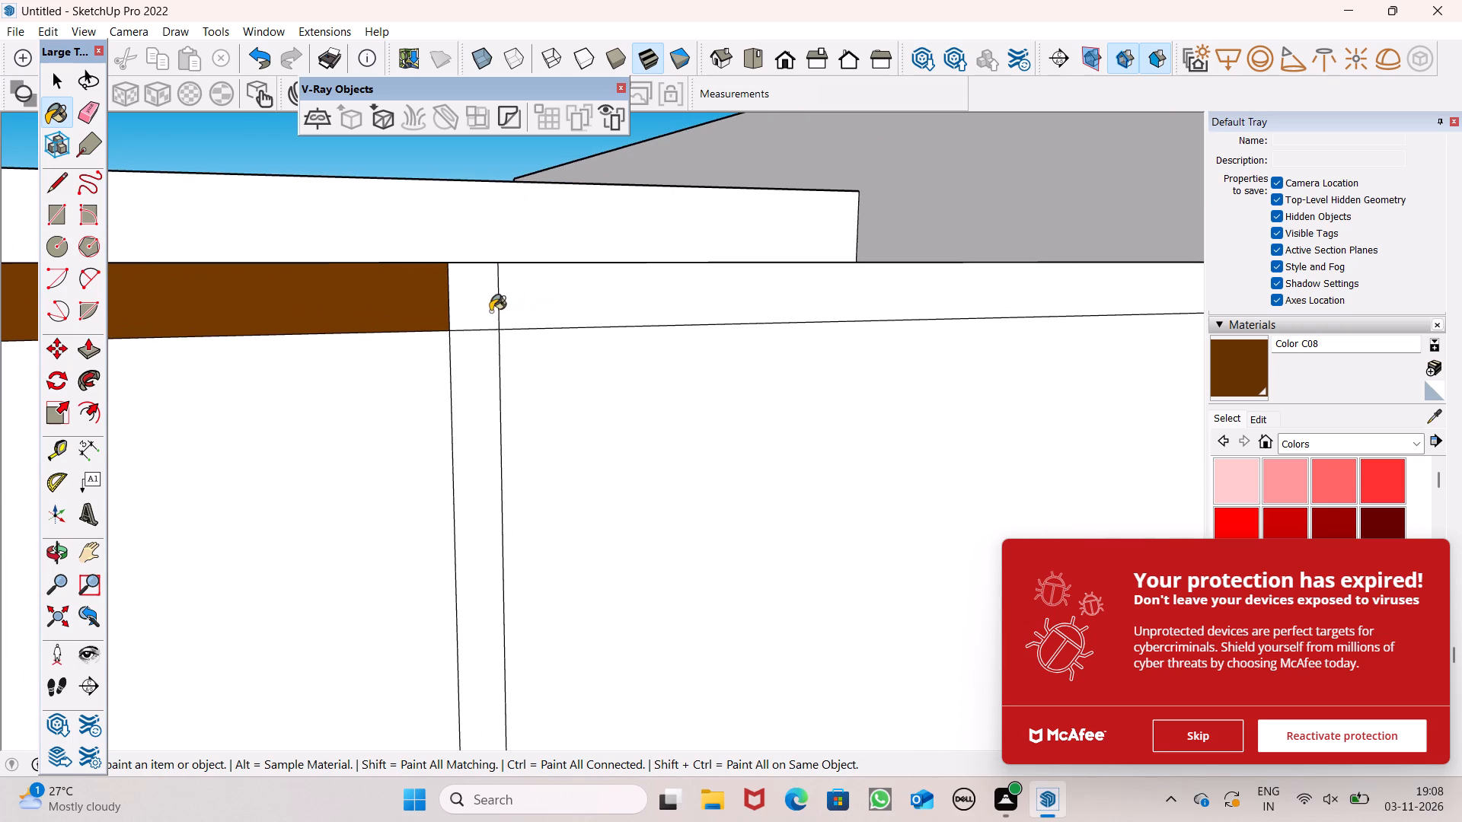
{"action": "left_click", "coordinate": [479, 311]}
{"action": "left_click", "coordinate": [535, 304]}
{"action": "left_click", "coordinate": [475, 354]}
Paint the outer faces of the five-panel railing's third intermediate post from the corner and its adjoining top rail sections with Color C08.
{"action": "scroll", "coordinate": [219, 373], "scroll_direction": "down", "scroll_amount": 12}
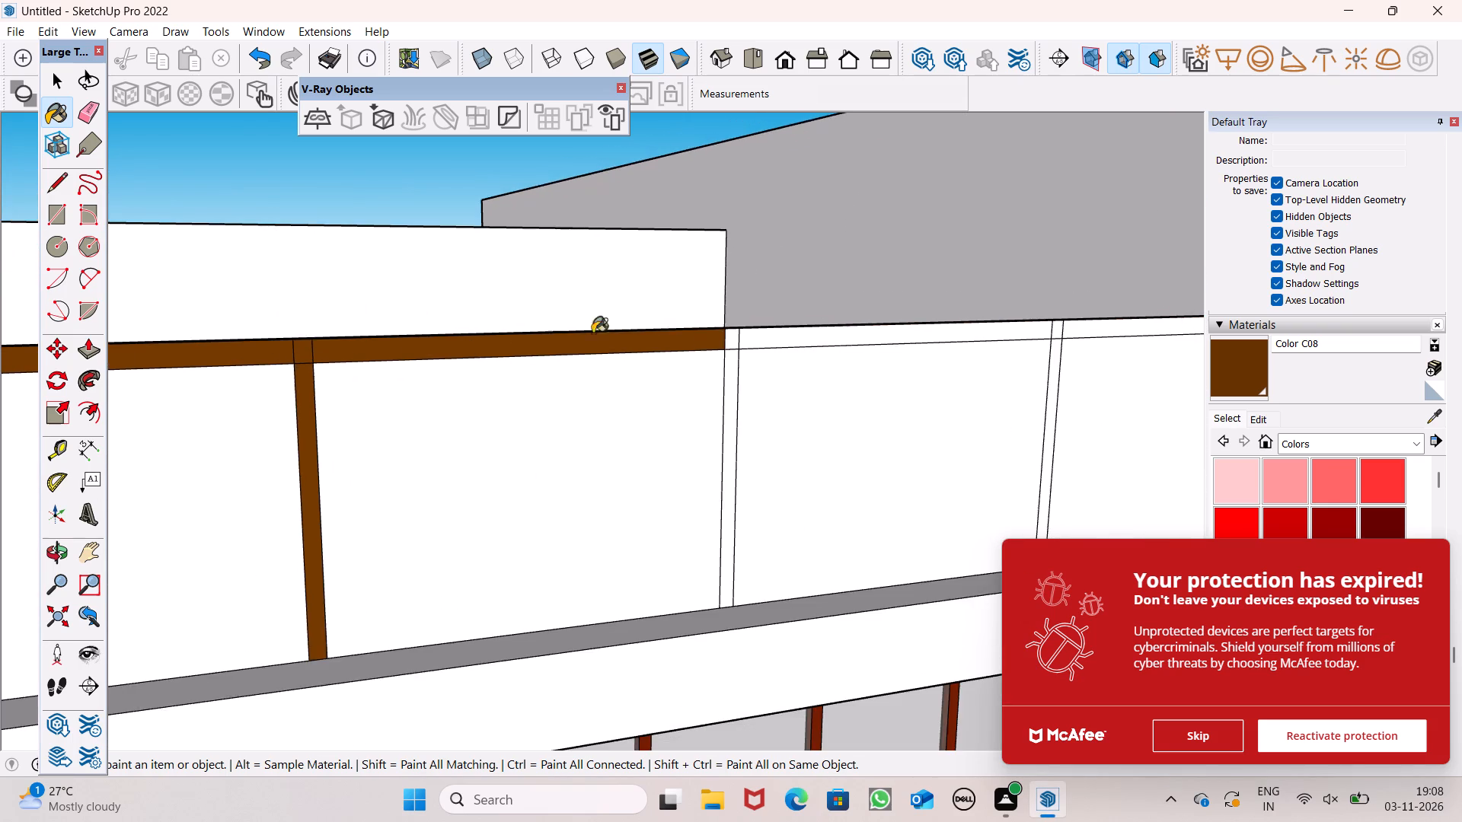
{"action": "scroll", "coordinate": [752, 315], "scroll_direction": "up", "scroll_amount": 6}
{"action": "scroll", "coordinate": [702, 302], "scroll_direction": "down", "scroll_amount": 7}
{"action": "scroll", "coordinate": [691, 359], "scroll_direction": "up", "scroll_amount": 6}
{"action": "left_click", "coordinate": [662, 307]}
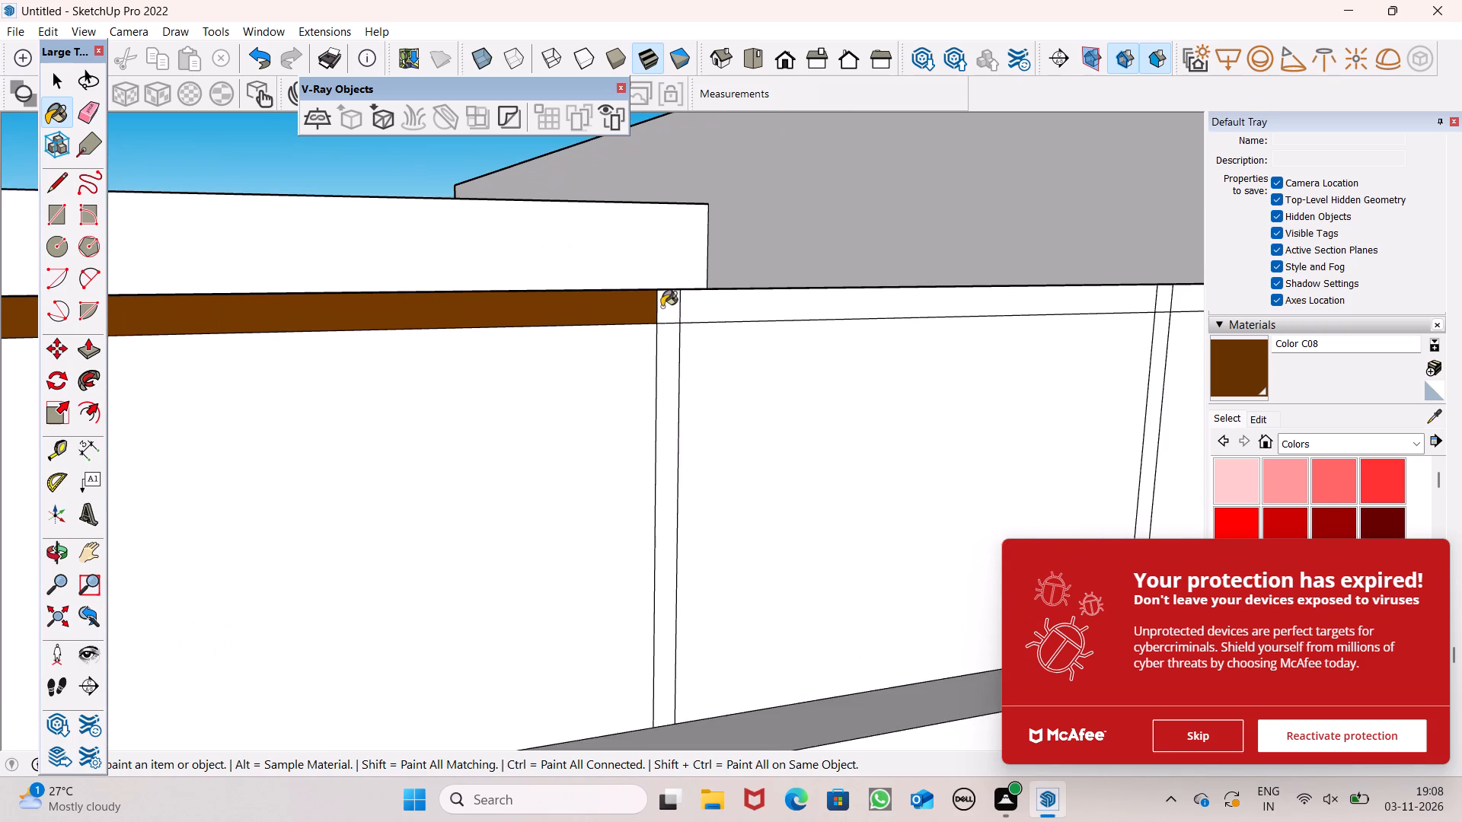
{"action": "left_click", "coordinate": [663, 351]}
{"action": "left_click", "coordinate": [701, 310]}
Paint the outer faces of the five-panel railing's intermediate post nearest the wall and its adjoining top rail sections with Color C08.
{"action": "scroll", "coordinate": [343, 314], "scroll_direction": "down", "scroll_amount": 7}
{"action": "scroll", "coordinate": [249, 327], "scroll_direction": "down", "scroll_amount": 3}
{"action": "scroll", "coordinate": [637, 340], "scroll_direction": "up", "scroll_amount": 3}
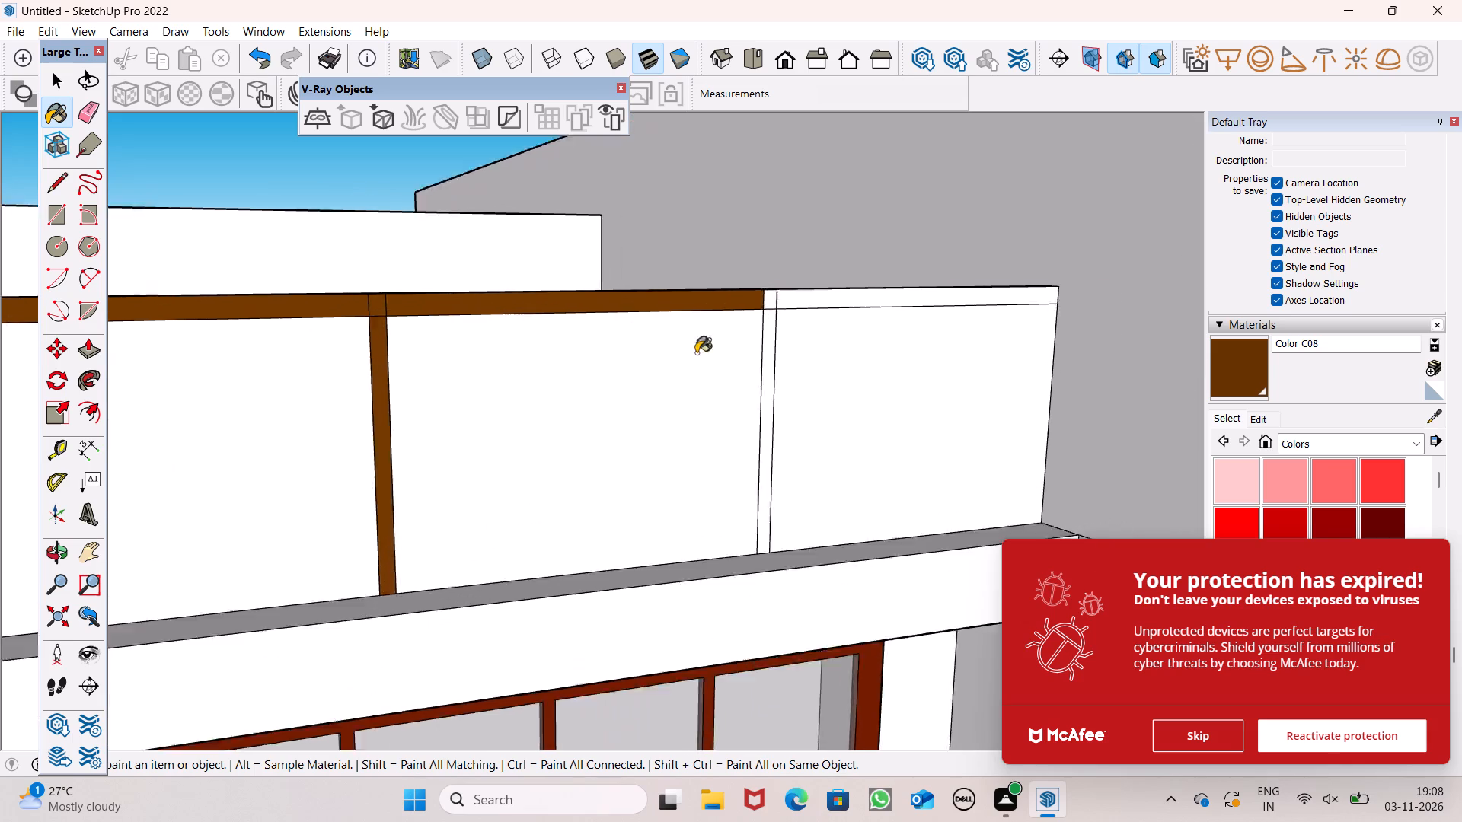
{"action": "scroll", "coordinate": [696, 353], "scroll_direction": "up", "scroll_amount": 4}
{"action": "scroll", "coordinate": [835, 304], "scroll_direction": "up", "scroll_amount": 7}
{"action": "left_click", "coordinate": [758, 268]}
{"action": "left_click", "coordinate": [828, 259]}
{"action": "left_click", "coordinate": [764, 317]}
Dismiss the antivirus protection pop-up.
{"action": "scroll", "coordinate": [481, 301], "scroll_direction": "down", "scroll_amount": 11}
{"action": "left_click", "coordinate": [1190, 731]}
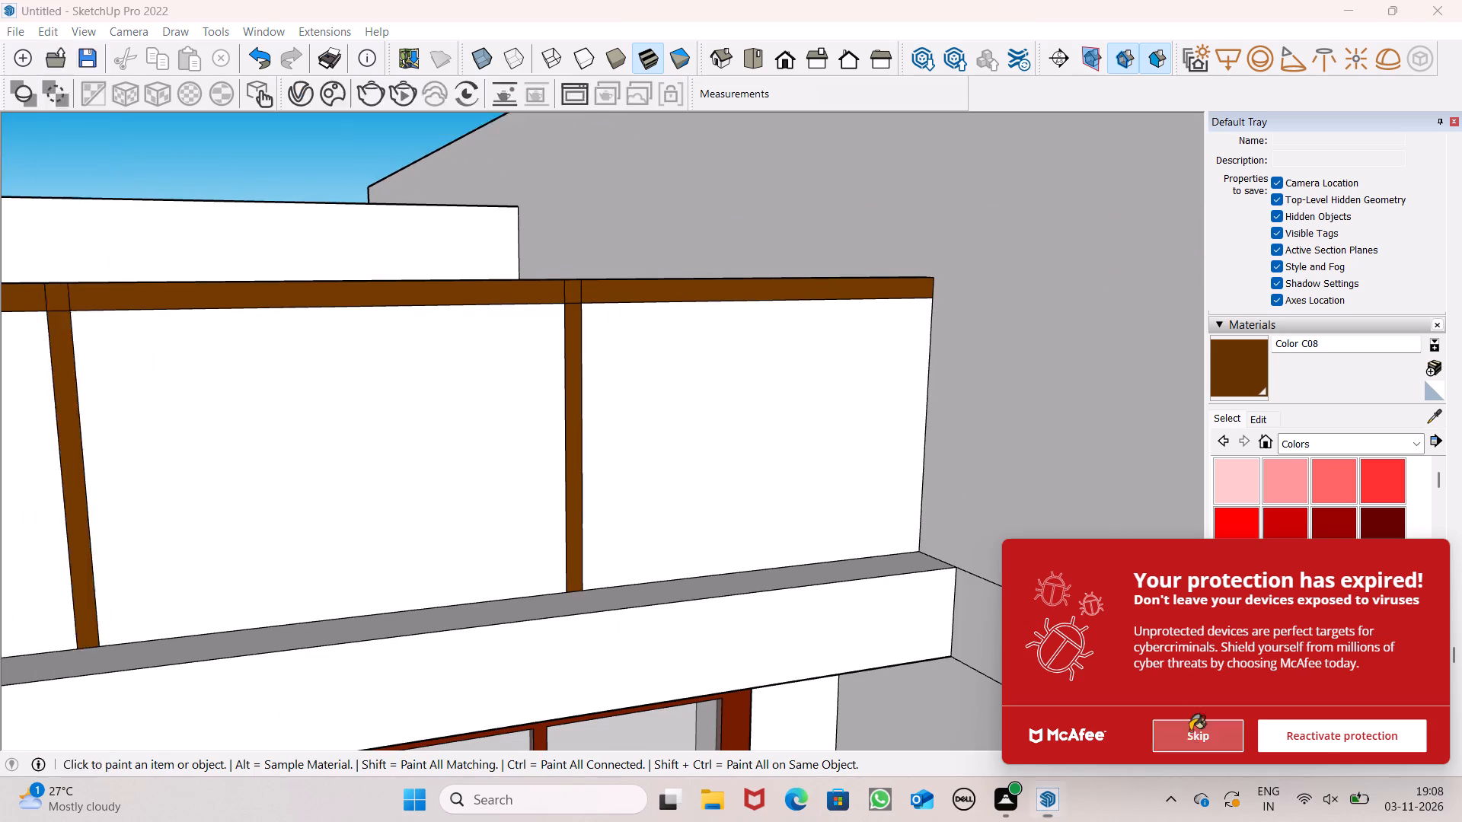
Paint the outer faces of the two panels meeting at the roof terrace's outer corner with Translucent Glass Gray from Glass and Mirrors.
{"action": "scroll", "coordinate": [736, 403], "scroll_direction": "down", "scroll_amount": 5}
{"action": "middle_click_drag", "start_coordinate": [725, 412], "coordinate": [1287, 492]}
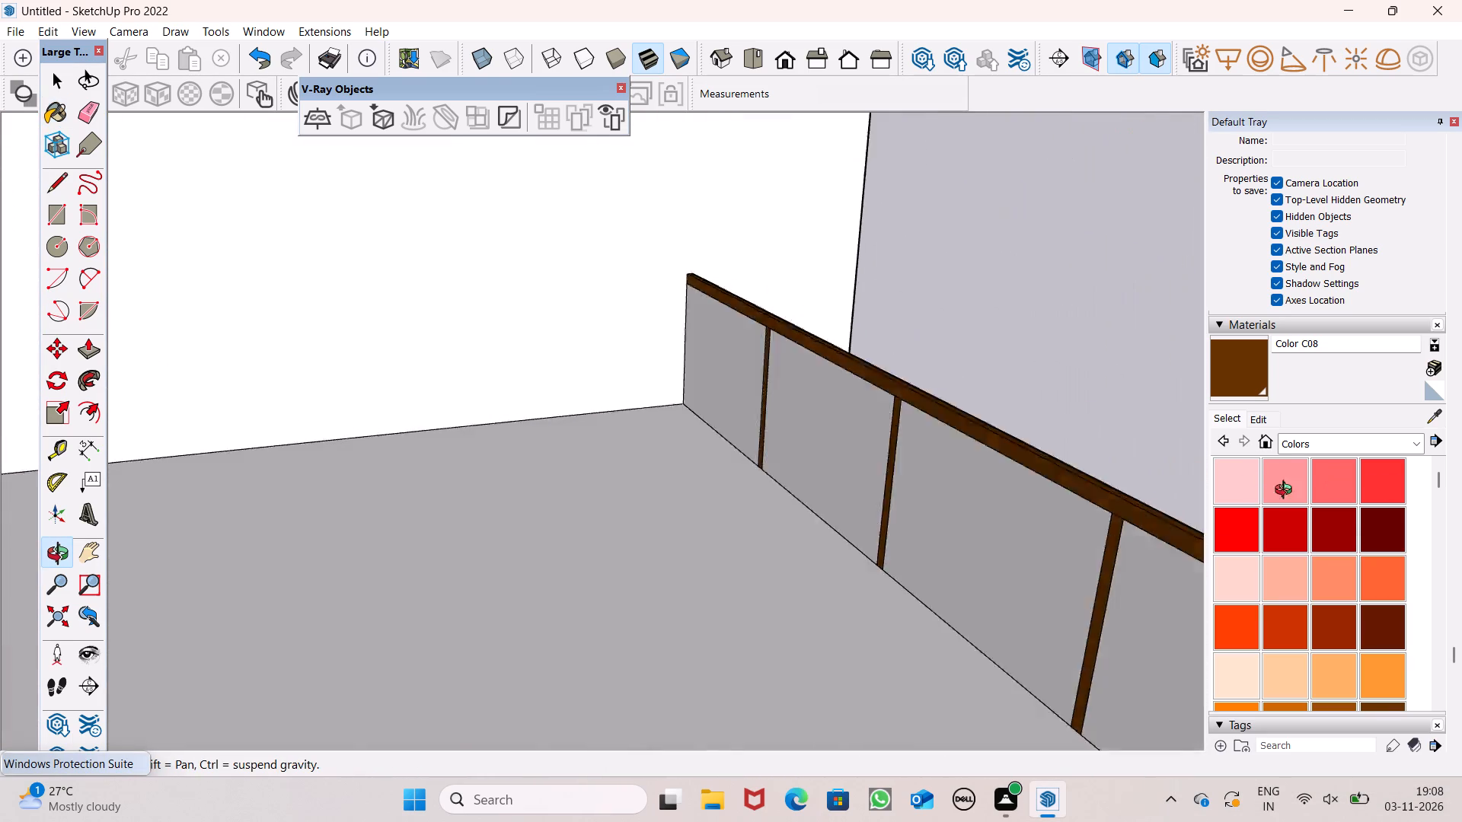
{"action": "middle_click_drag", "start_coordinate": [1287, 492], "coordinate": [837, 479]}
{"action": "scroll", "coordinate": [728, 266], "scroll_direction": "down", "scroll_amount": 10}
{"action": "middle_click_drag", "start_coordinate": [748, 352], "coordinate": [722, 364]}
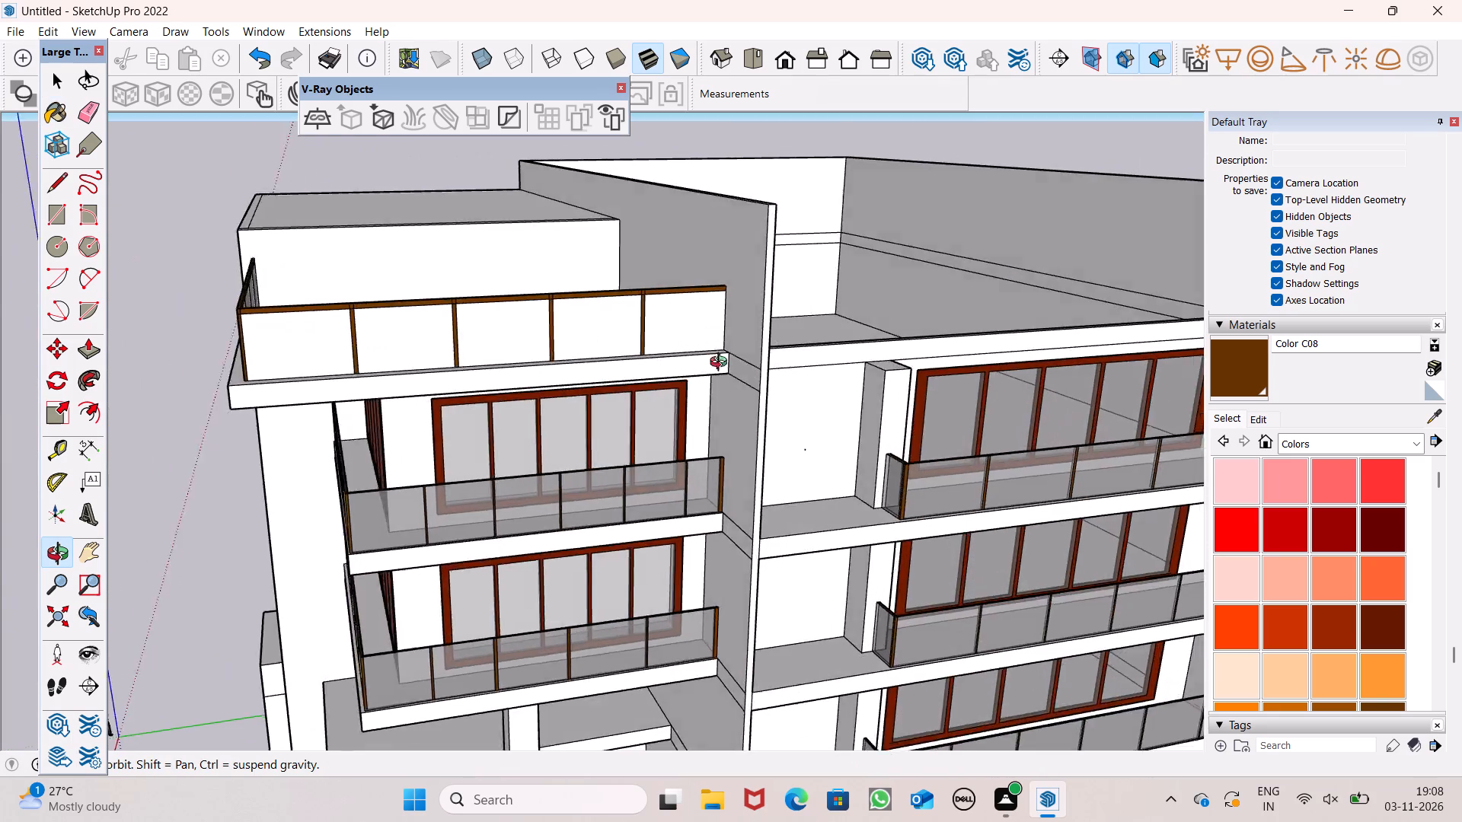
{"action": "middle_click_drag", "start_coordinate": [722, 364], "coordinate": [897, 371]}
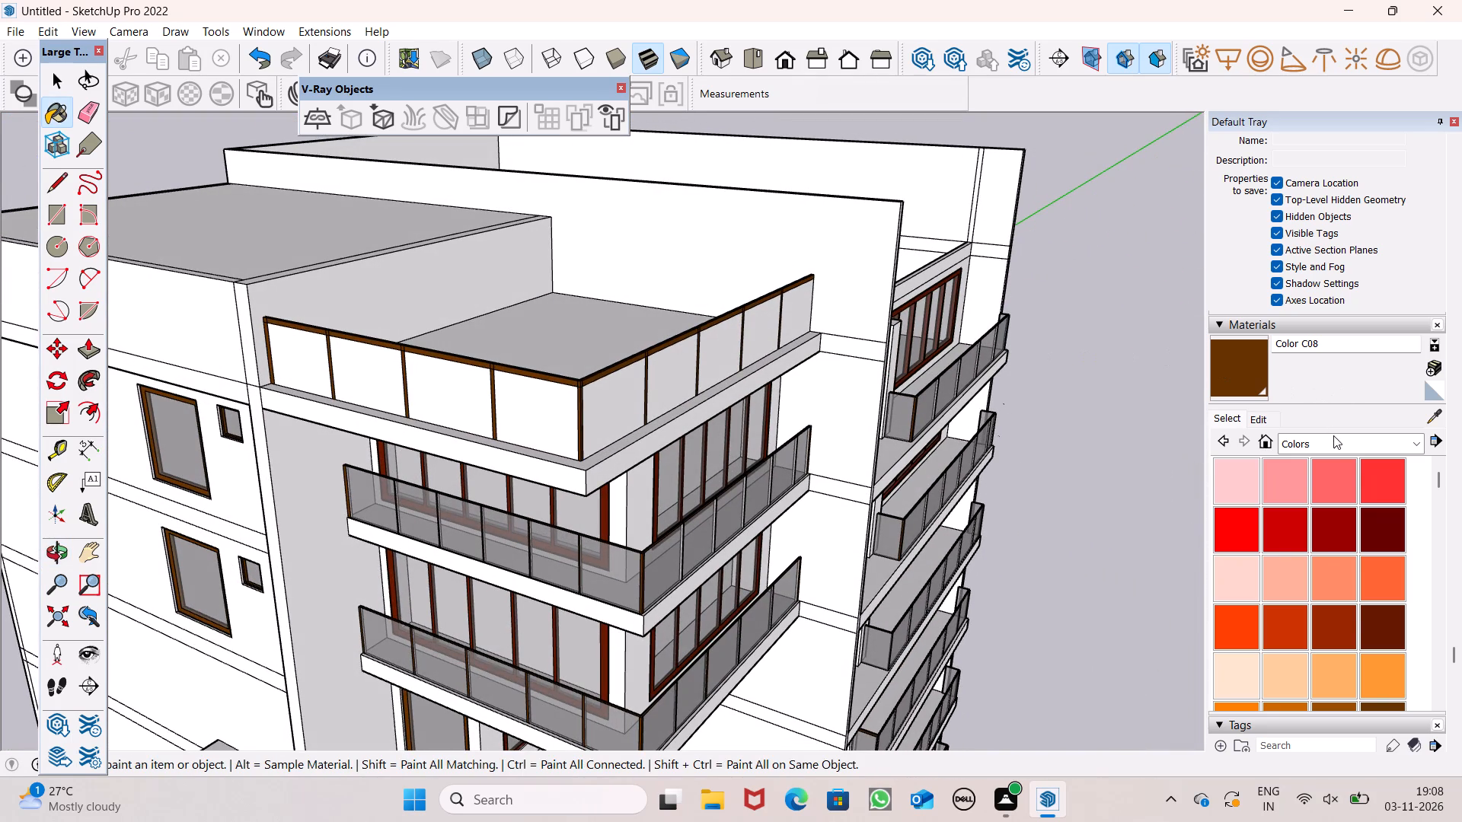
{"action": "left_click", "coordinate": [1333, 444]}
{"action": "left_click", "coordinate": [1343, 534]}
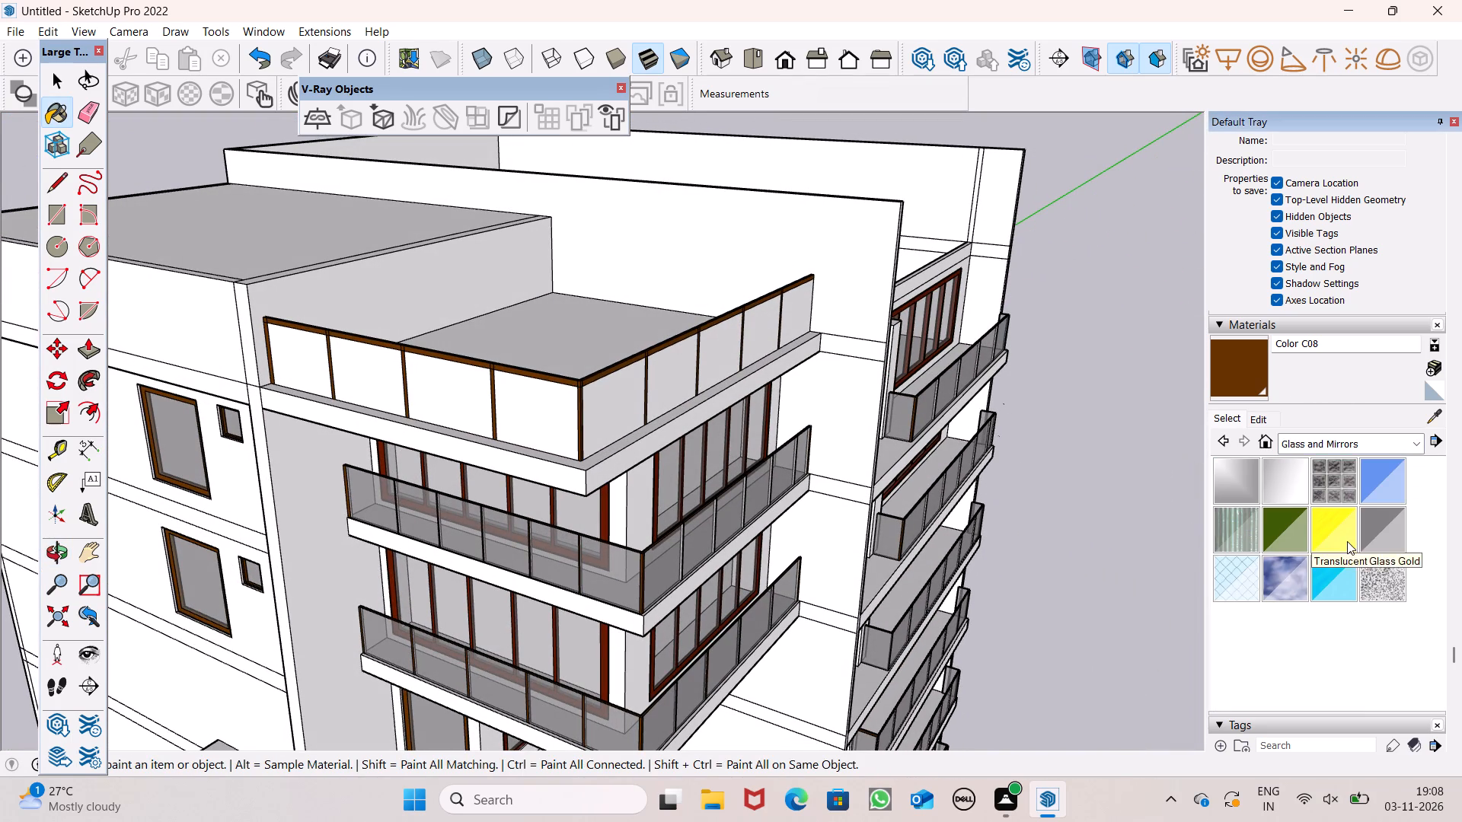
{"action": "left_click", "coordinate": [1371, 539]}
{"action": "scroll", "coordinate": [670, 472], "scroll_direction": "up", "scroll_amount": 6}
{"action": "left_click_drag", "start_coordinate": [430, 370], "coordinate": [468, 381]}
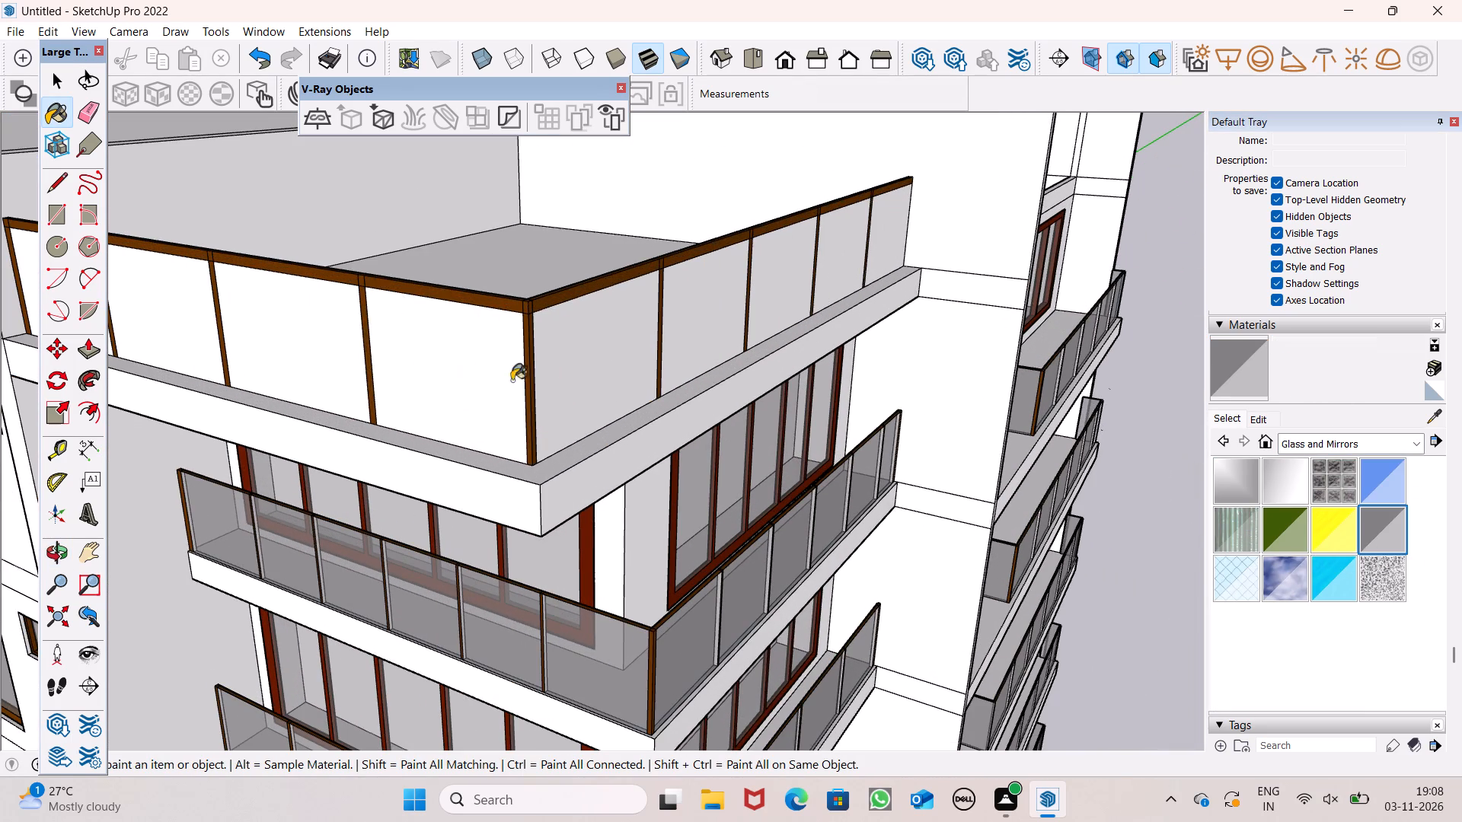
{"action": "left_click", "coordinate": [592, 369]}
Paint the outer faces of the remaining panels on both roof terrace railings with Translucent Glass Gray.
{"action": "scroll", "coordinate": [595, 369], "scroll_direction": "down", "scroll_amount": 4}
{"action": "left_click", "coordinate": [193, 321]}
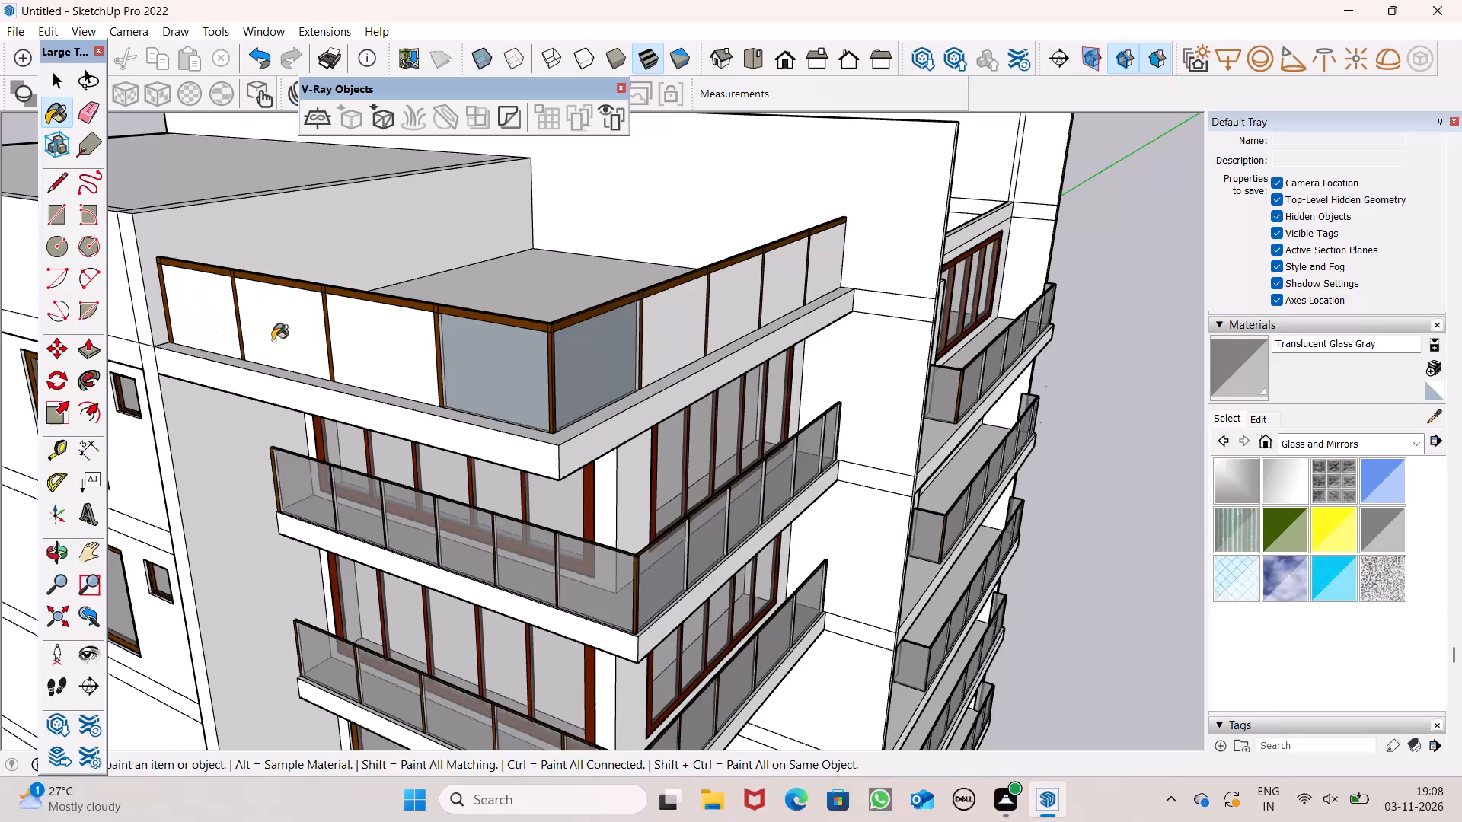
{"action": "left_click", "coordinate": [273, 339]}
{"action": "left_click", "coordinate": [388, 379]}
{"action": "middle_click_drag", "start_coordinate": [729, 424], "coordinate": [591, 437]}
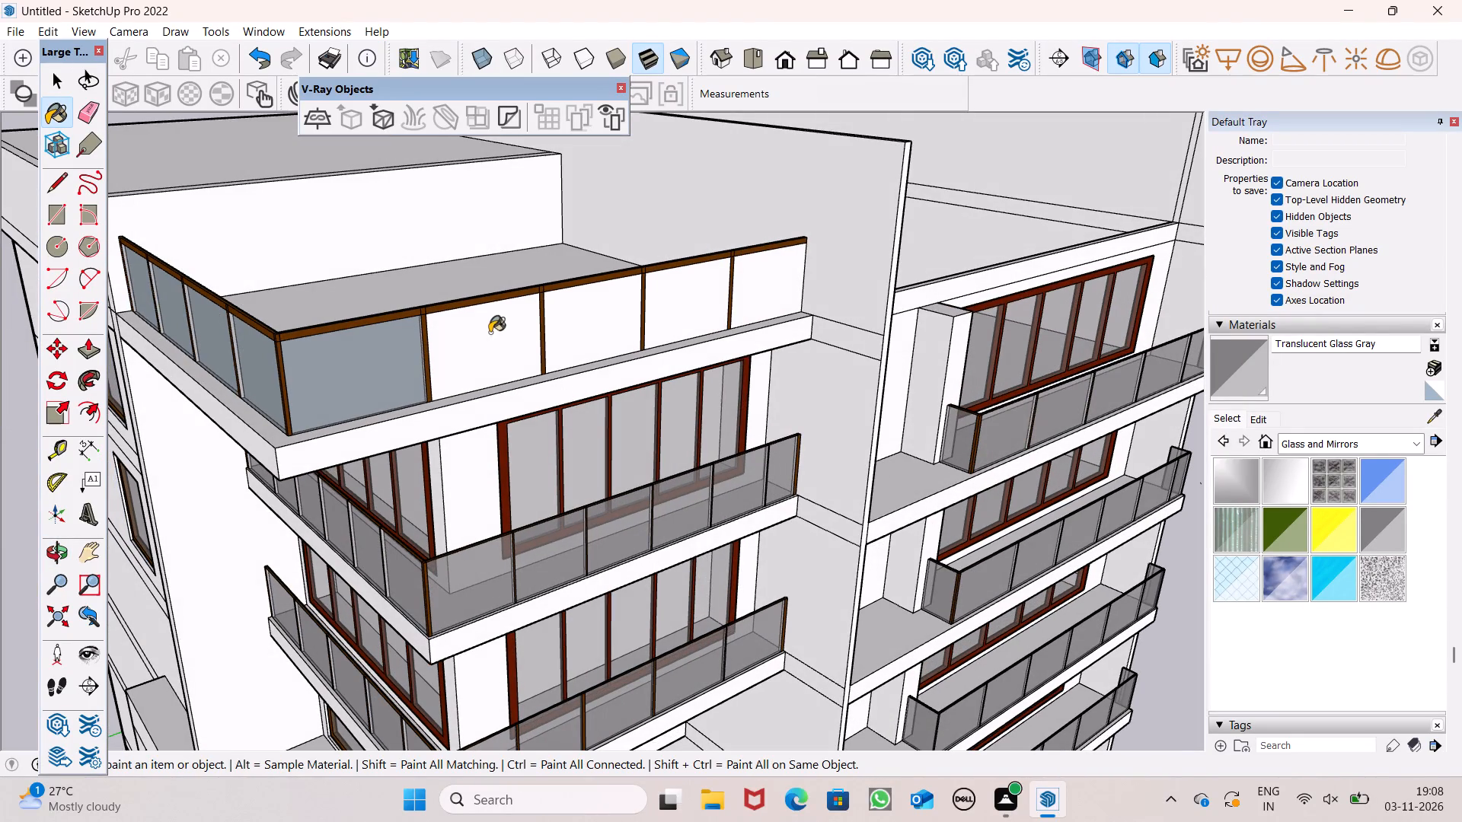
{"action": "left_click", "coordinate": [490, 333]}
{"action": "left_click", "coordinate": [592, 317]}
{"action": "left_click", "coordinate": [682, 314]}
{"action": "left_click", "coordinate": [771, 296]}
Paint the inner faces of all panels on the roof terrace's five-panel railing with Translucent Glass Gray.
{"action": "middle_click_drag", "start_coordinate": [715, 301], "coordinate": [800, 518]}
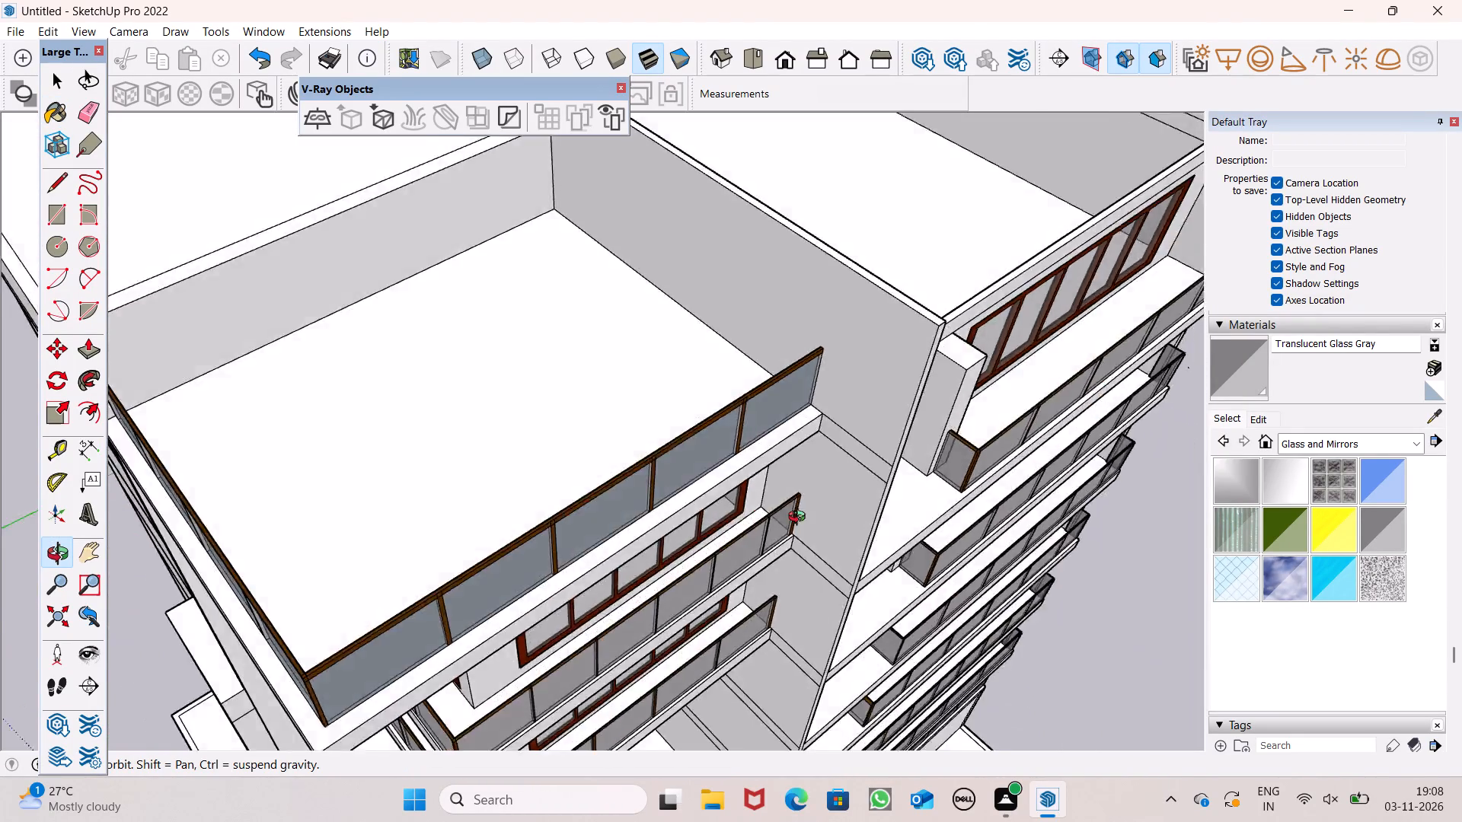
{"action": "middle_click_drag", "start_coordinate": [800, 518], "coordinate": [1253, 434]}
{"action": "scroll", "coordinate": [1127, 499], "scroll_direction": "up", "scroll_amount": 1}
{"action": "scroll", "coordinate": [1087, 391], "scroll_direction": "up", "scroll_amount": 4}
{"action": "left_click_drag", "start_coordinate": [928, 491], "coordinate": [921, 483]}
{"action": "left_click", "coordinate": [794, 360]}
{"action": "scroll", "coordinate": [808, 358], "scroll_direction": "down", "scroll_amount": 3}
{"action": "middle_click_drag", "start_coordinate": [765, 393], "coordinate": [769, 316]}
{"action": "scroll", "coordinate": [773, 352], "scroll_direction": "down", "scroll_amount": 3}
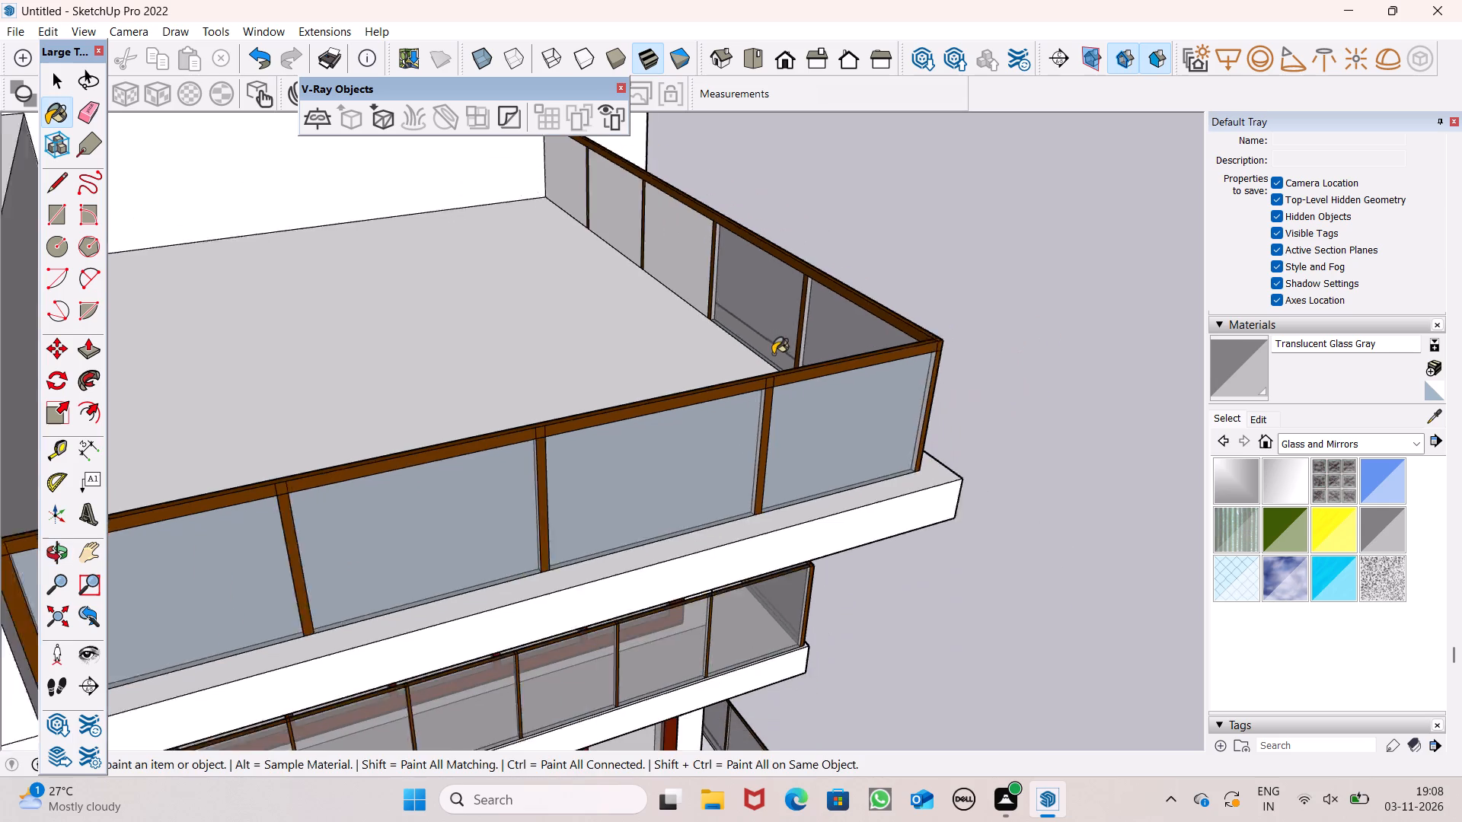
{"action": "scroll", "coordinate": [773, 354], "scroll_direction": "down", "scroll_amount": 2}
{"action": "scroll", "coordinate": [534, 231], "scroll_direction": "up", "scroll_amount": 6}
{"action": "left_click_drag", "start_coordinate": [608, 185], "coordinate": [617, 186]}
{"action": "left_click", "coordinate": [718, 224]}
{"action": "left_click", "coordinate": [935, 337]}
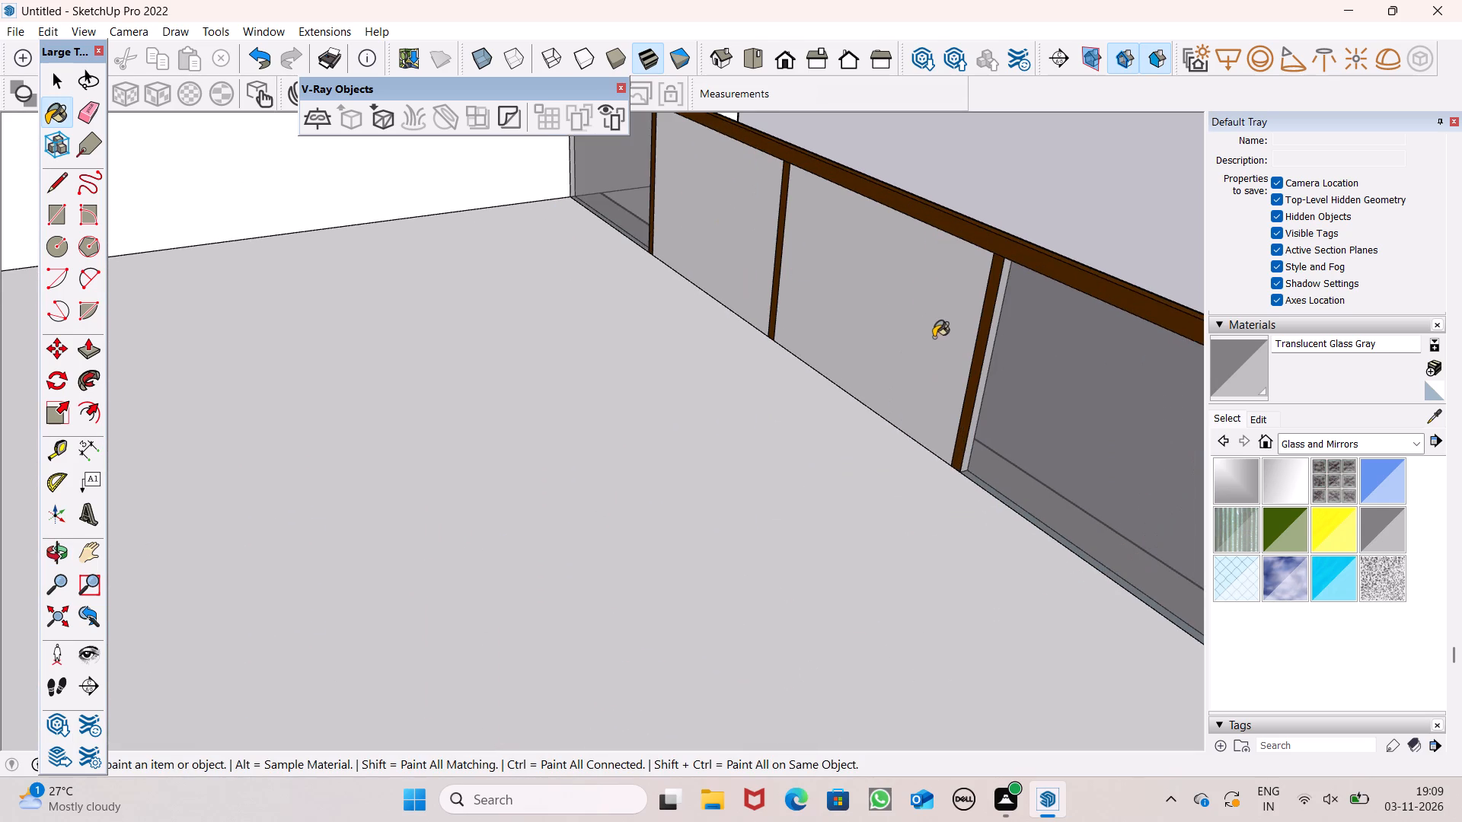
Paint the inner faces of all panels on the roof terrace's four-panel railing with Translucent Glass Gray.
{"action": "scroll", "coordinate": [907, 362], "scroll_direction": "up", "scroll_amount": 1}
{"action": "middle_click_drag", "start_coordinate": [912, 369], "coordinate": [492, 580]}
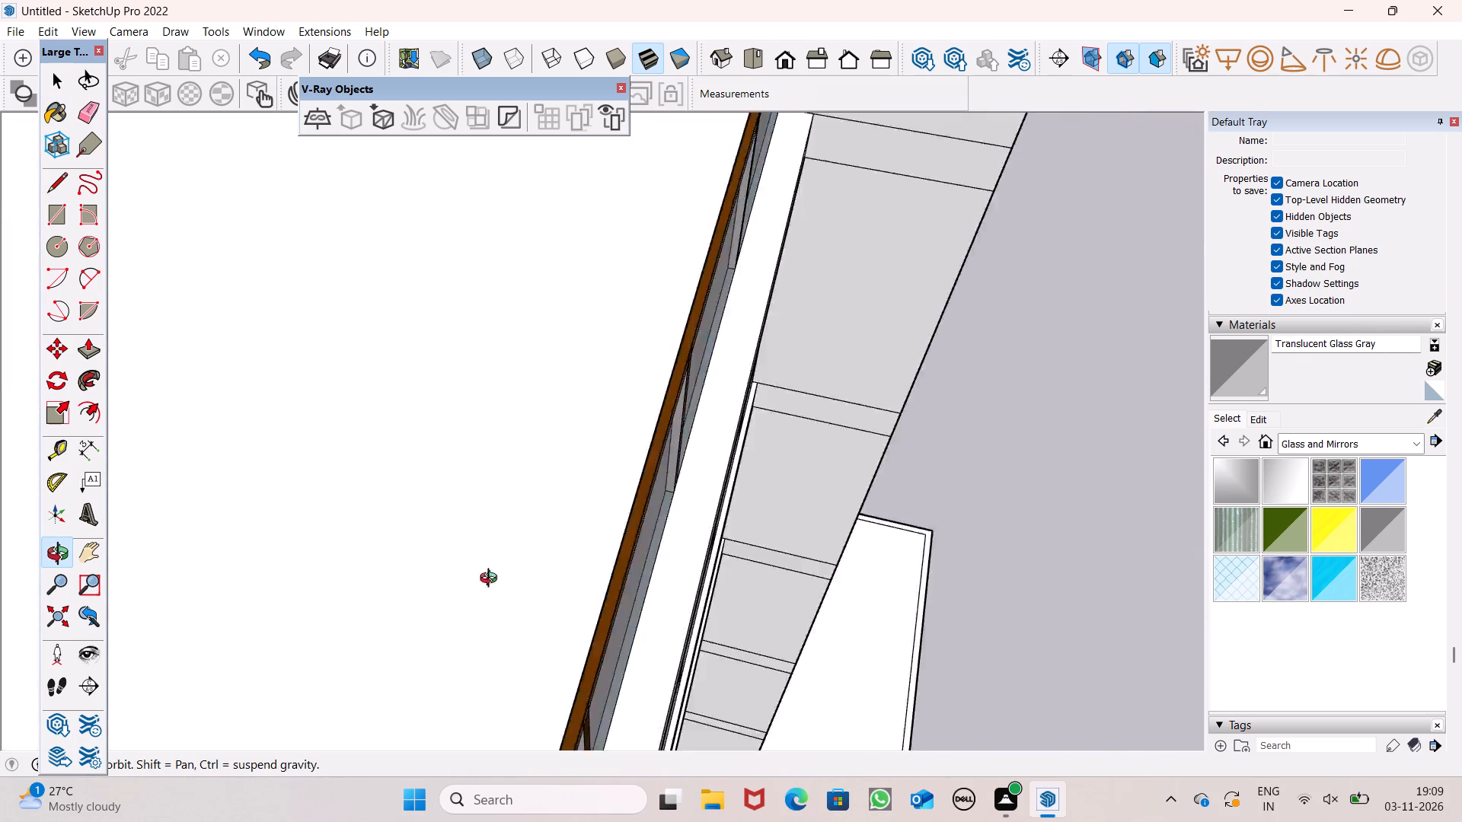
{"action": "middle_click_drag", "start_coordinate": [492, 580], "coordinate": [5, 492]}
{"action": "scroll", "coordinate": [741, 474], "scroll_direction": "down", "scroll_amount": 3}
{"action": "middle_click_drag", "start_coordinate": [774, 491], "coordinate": [621, 304]}
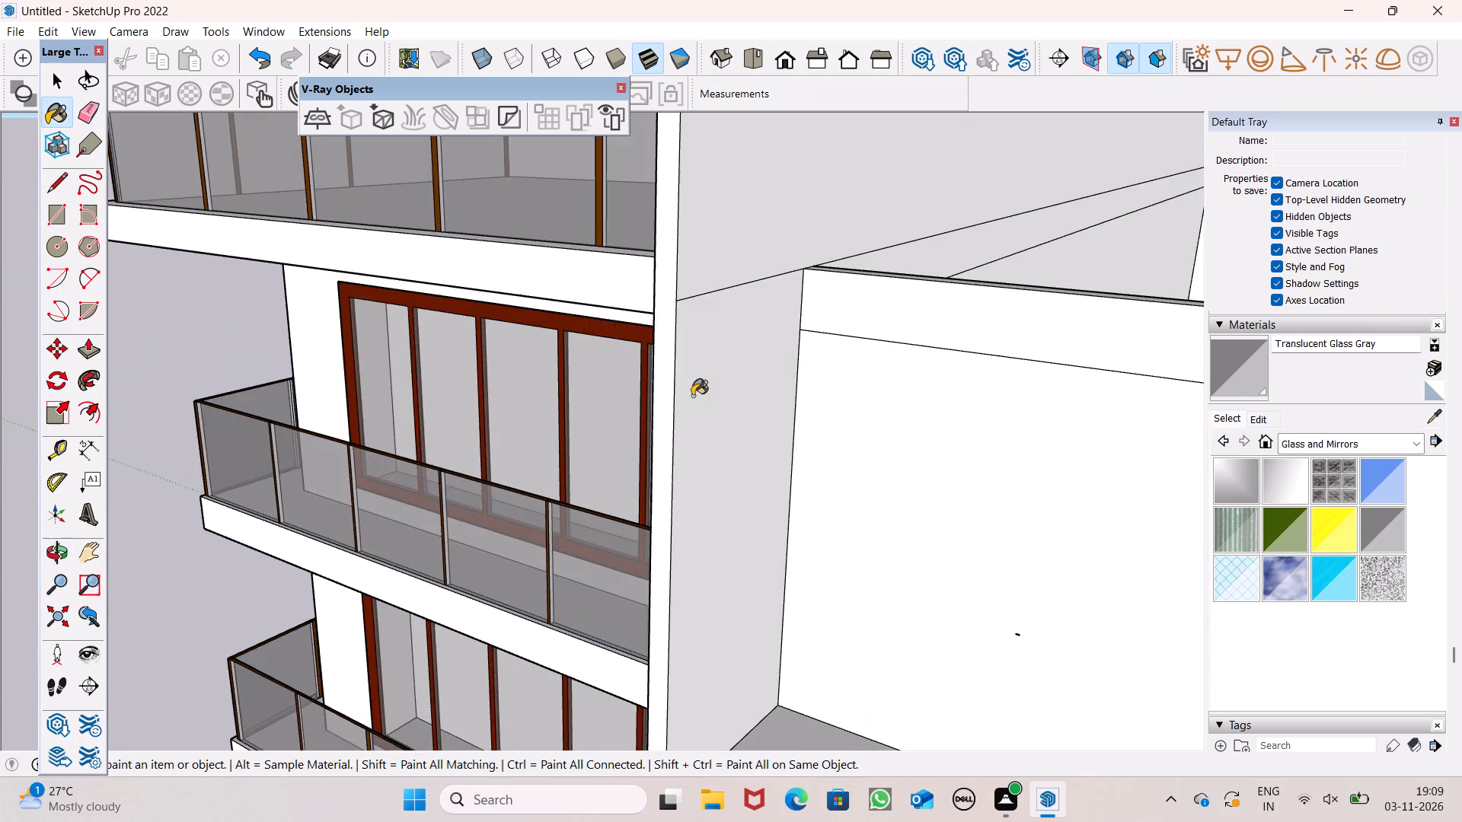
{"action": "scroll", "coordinate": [745, 470], "scroll_direction": "down", "scroll_amount": 5}
{"action": "scroll", "coordinate": [375, 210], "scroll_direction": "up", "scroll_amount": 10}
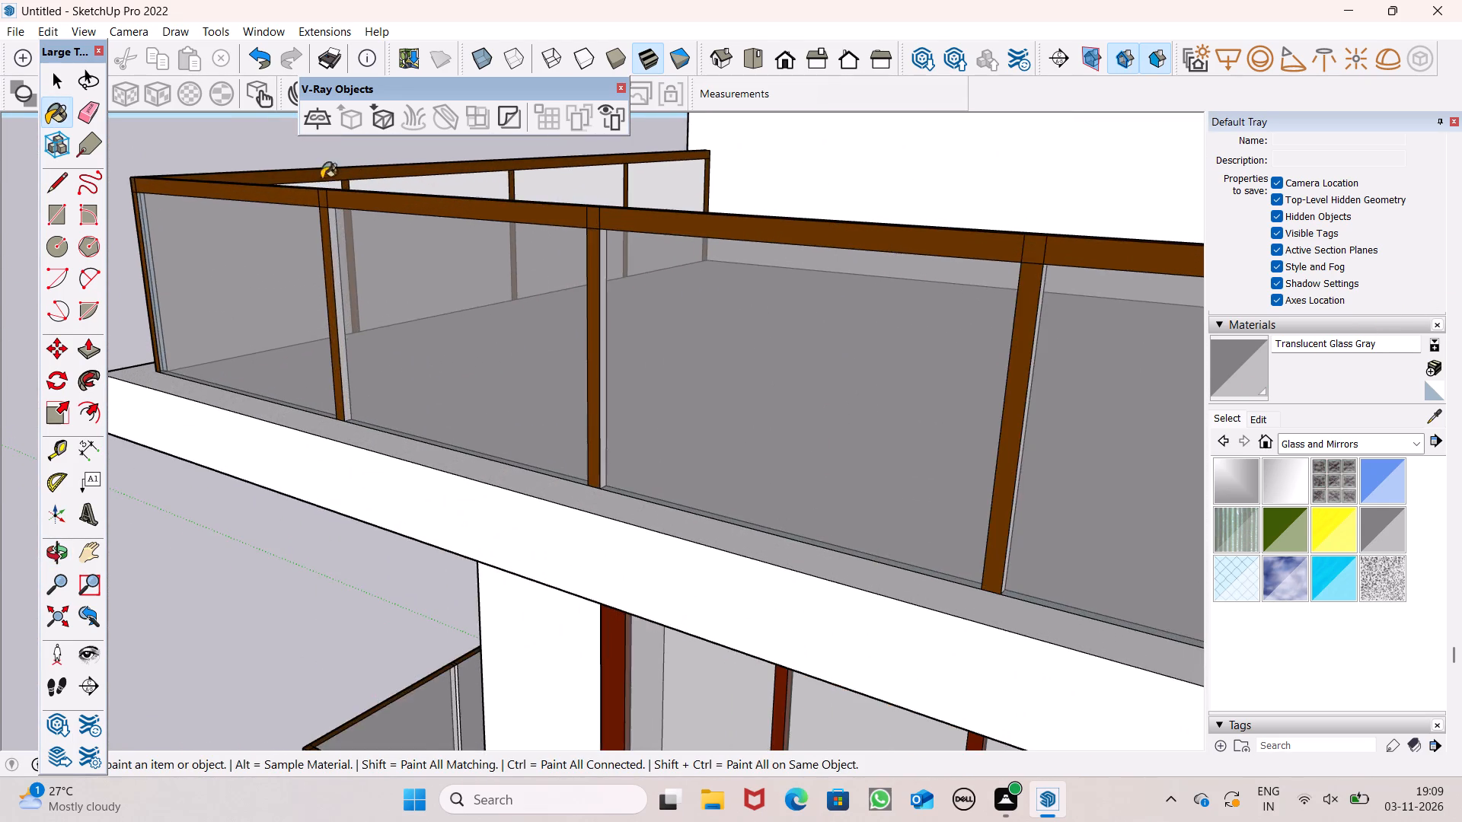
{"action": "scroll", "coordinate": [306, 179], "scroll_direction": "up", "scroll_amount": 9}
{"action": "left_click", "coordinate": [325, 234]}
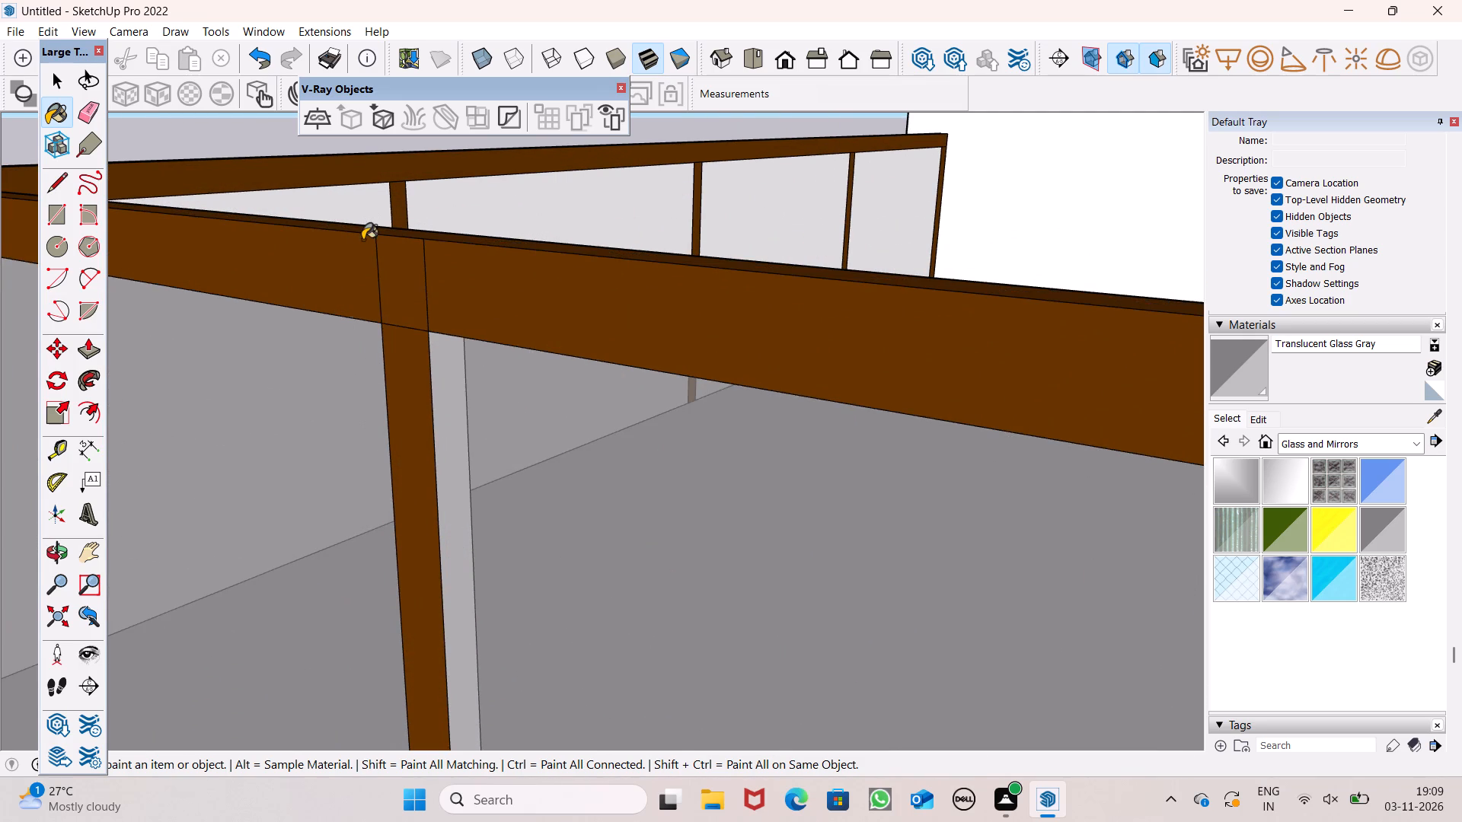
{"action": "key", "text": "ctrl+z"}
{"action": "scroll", "coordinate": [340, 202], "scroll_direction": "up", "scroll_amount": 5}
{"action": "left_click_drag", "start_coordinate": [340, 203], "coordinate": [347, 212]}
{"action": "left_click", "coordinate": [569, 225]}
{"action": "left_click", "coordinate": [894, 179]}
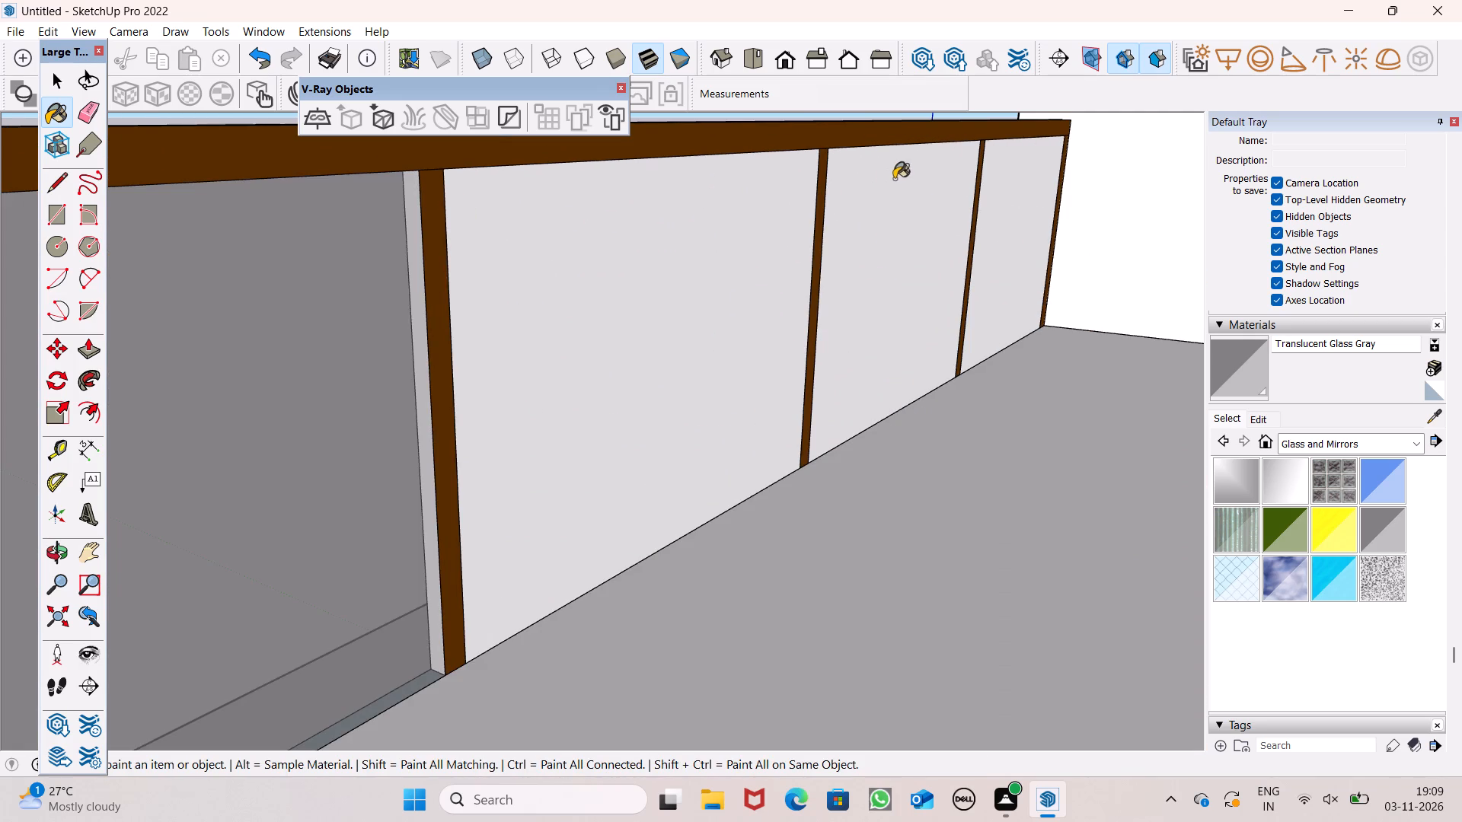
{"action": "left_click_drag", "start_coordinate": [978, 189], "coordinate": [985, 189]}
{"action": "key", "text": "space"}
Examine the glazed roof terrace railings and the building's upper floors and roof from outside.
{"action": "scroll", "coordinate": [503, 326], "scroll_direction": "down", "scroll_amount": 6}
{"action": "middle_click_drag", "start_coordinate": [372, 365], "coordinate": [407, 388]}
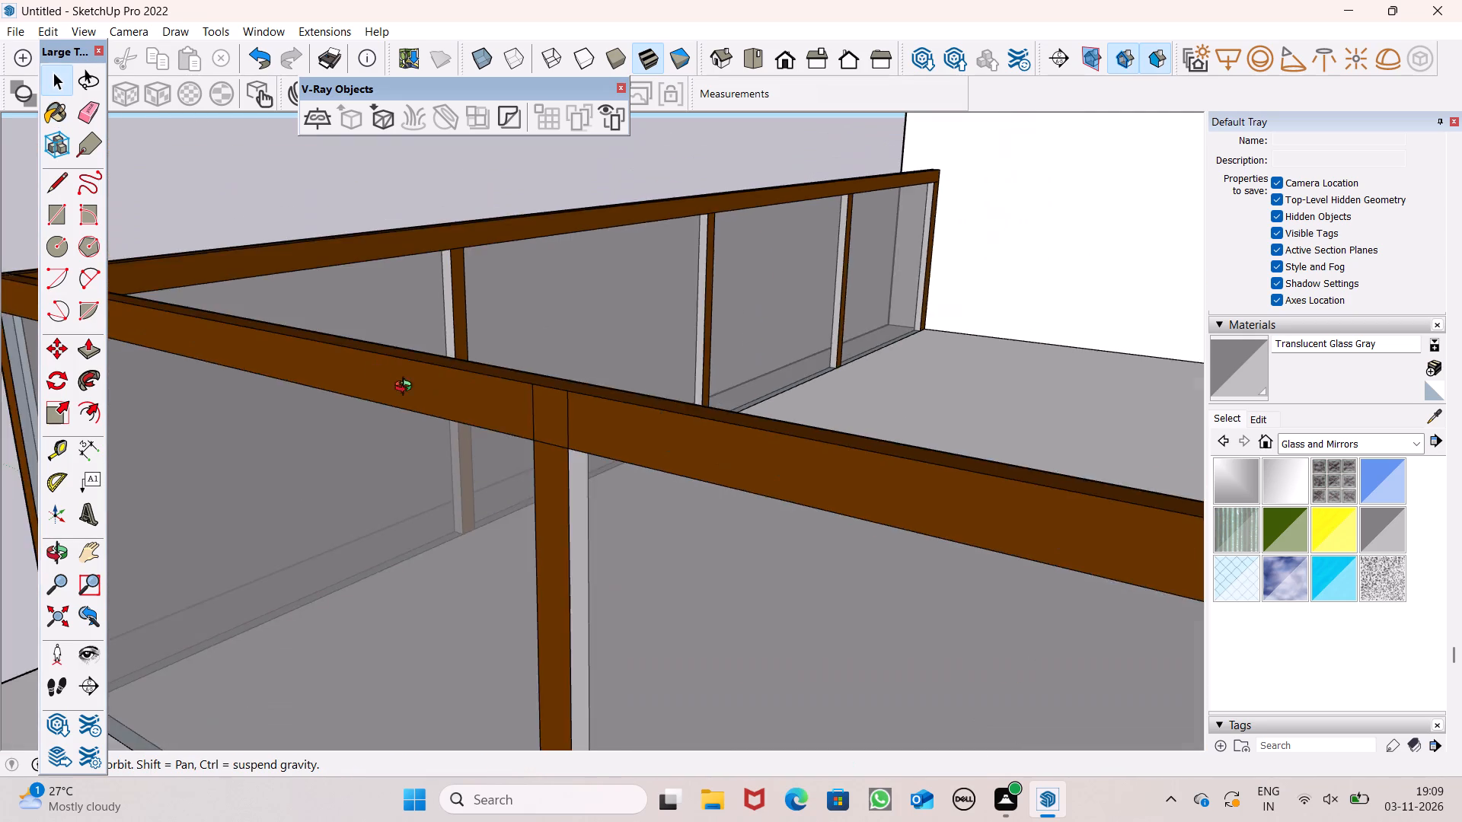
{"action": "middle_click_drag", "start_coordinate": [407, 388], "coordinate": [888, 367]}
{"action": "scroll", "coordinate": [888, 367], "scroll_direction": "up", "scroll_amount": 1}
{"action": "scroll", "coordinate": [383, 378], "scroll_direction": "down", "scroll_amount": 6}
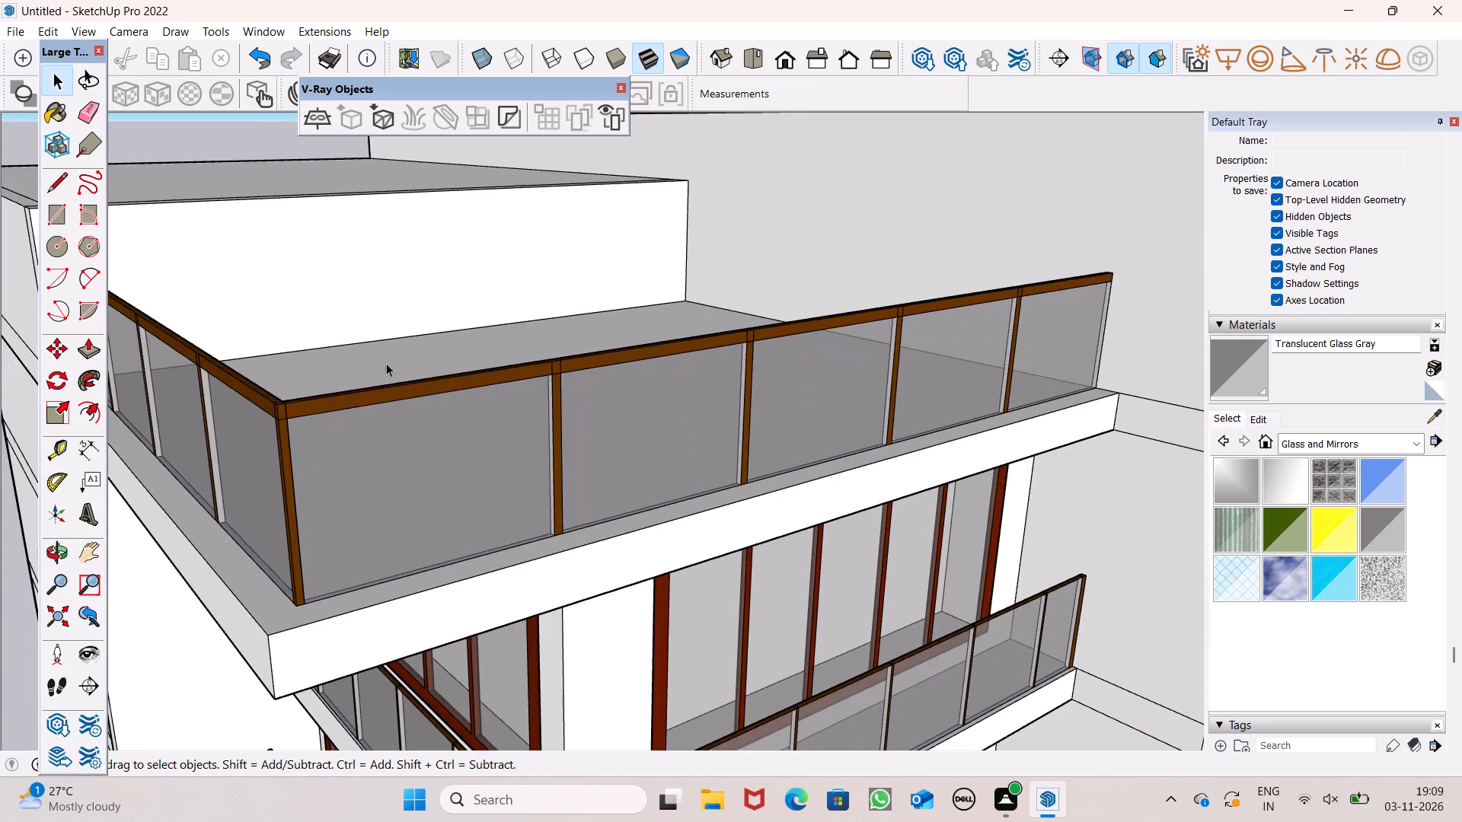
{"action": "scroll", "coordinate": [386, 363], "scroll_direction": "down", "scroll_amount": 6}
{"action": "scroll", "coordinate": [469, 356], "scroll_direction": "down", "scroll_amount": 6}
{"action": "middle_click_drag", "start_coordinate": [547, 443], "coordinate": [373, 424]}
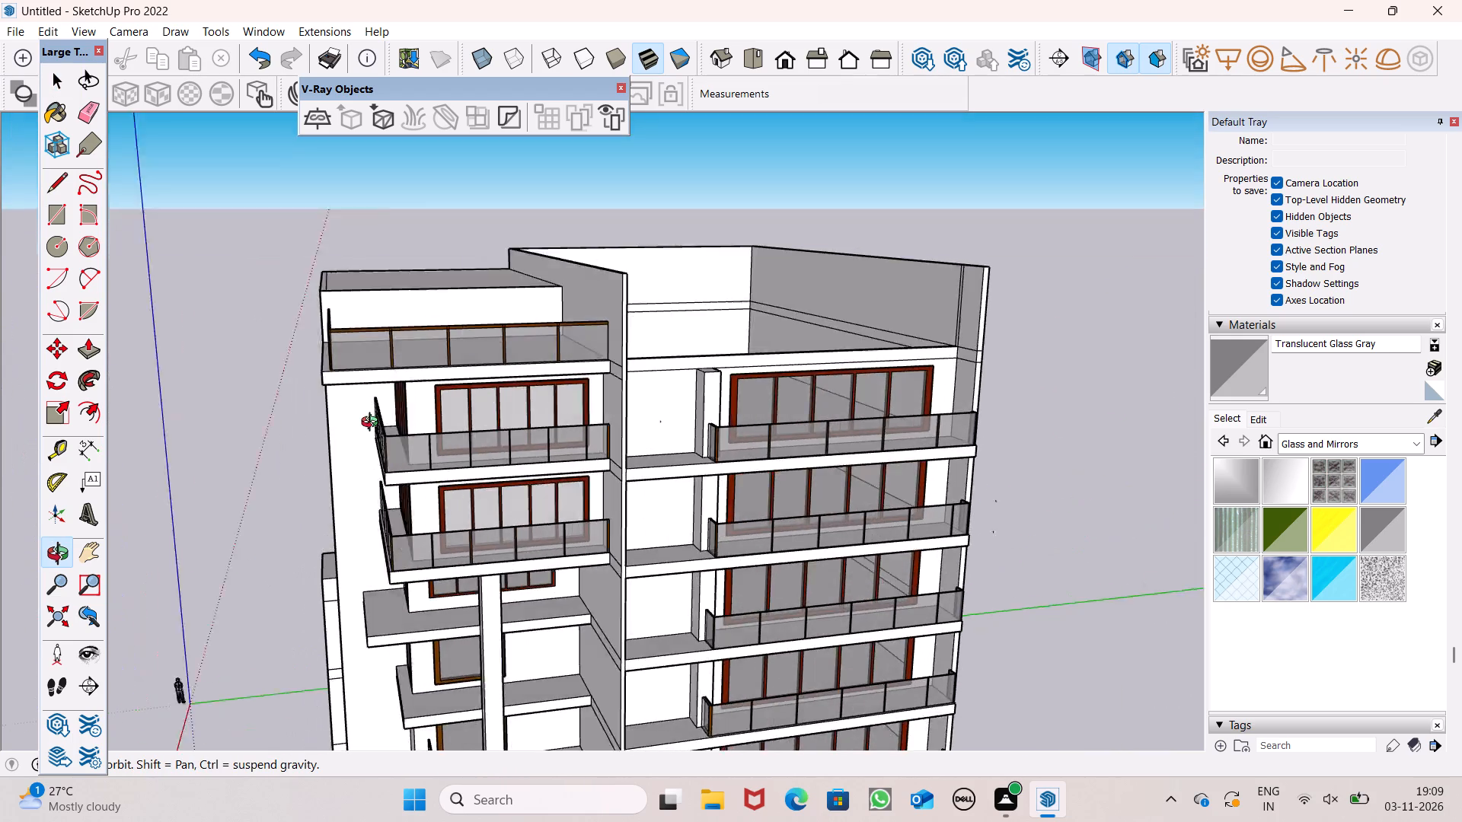
{"action": "middle_click_drag", "start_coordinate": [373, 424], "coordinate": [249, 558]}
{"action": "middle_click", "coordinate": [251, 557]}
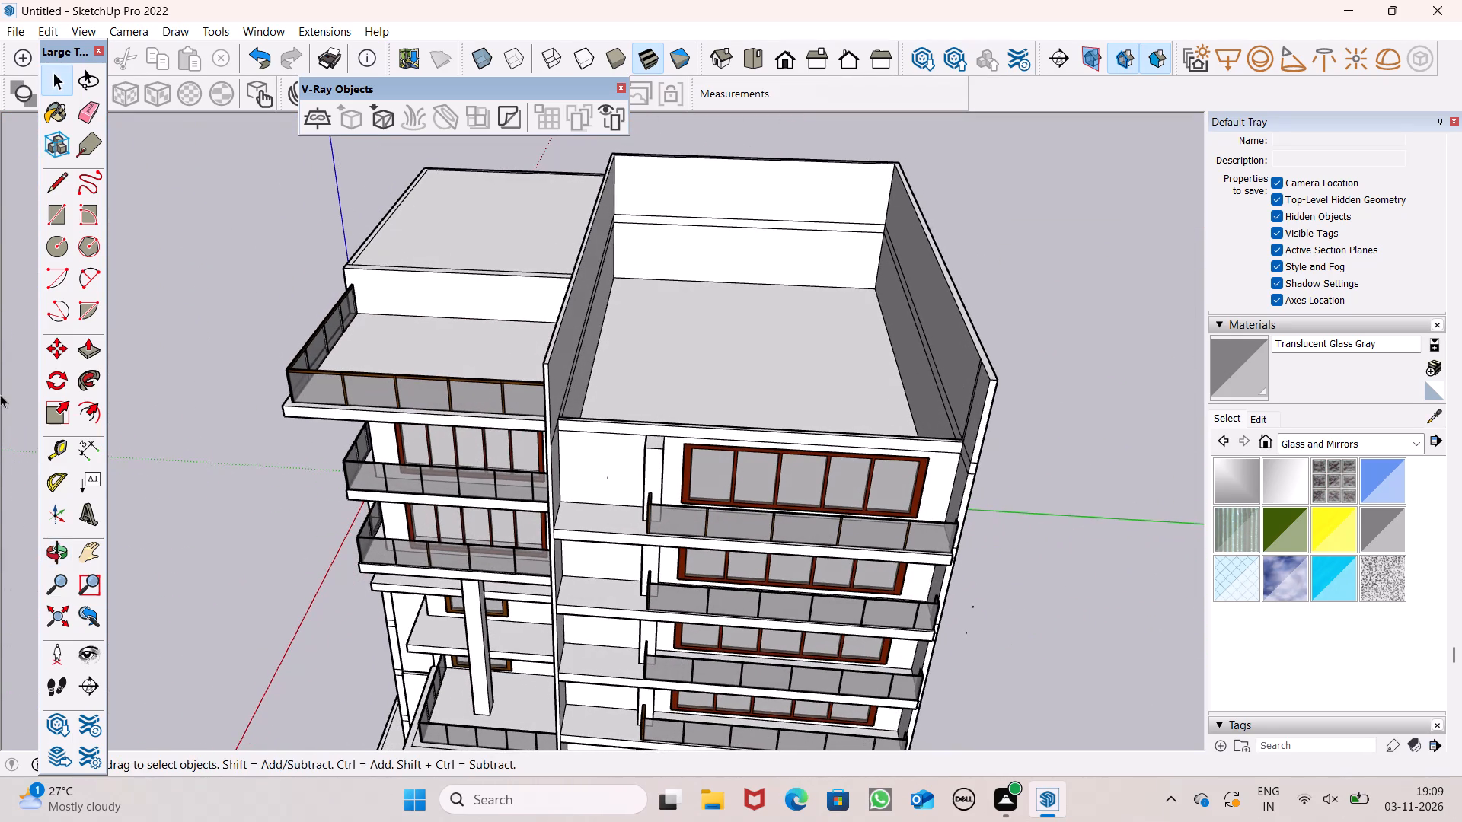
Draw a line along the existing slab-level edge on the main roof's back parapet to close a roof face between the parapets.
{"action": "left_click", "coordinate": [42, 185]}
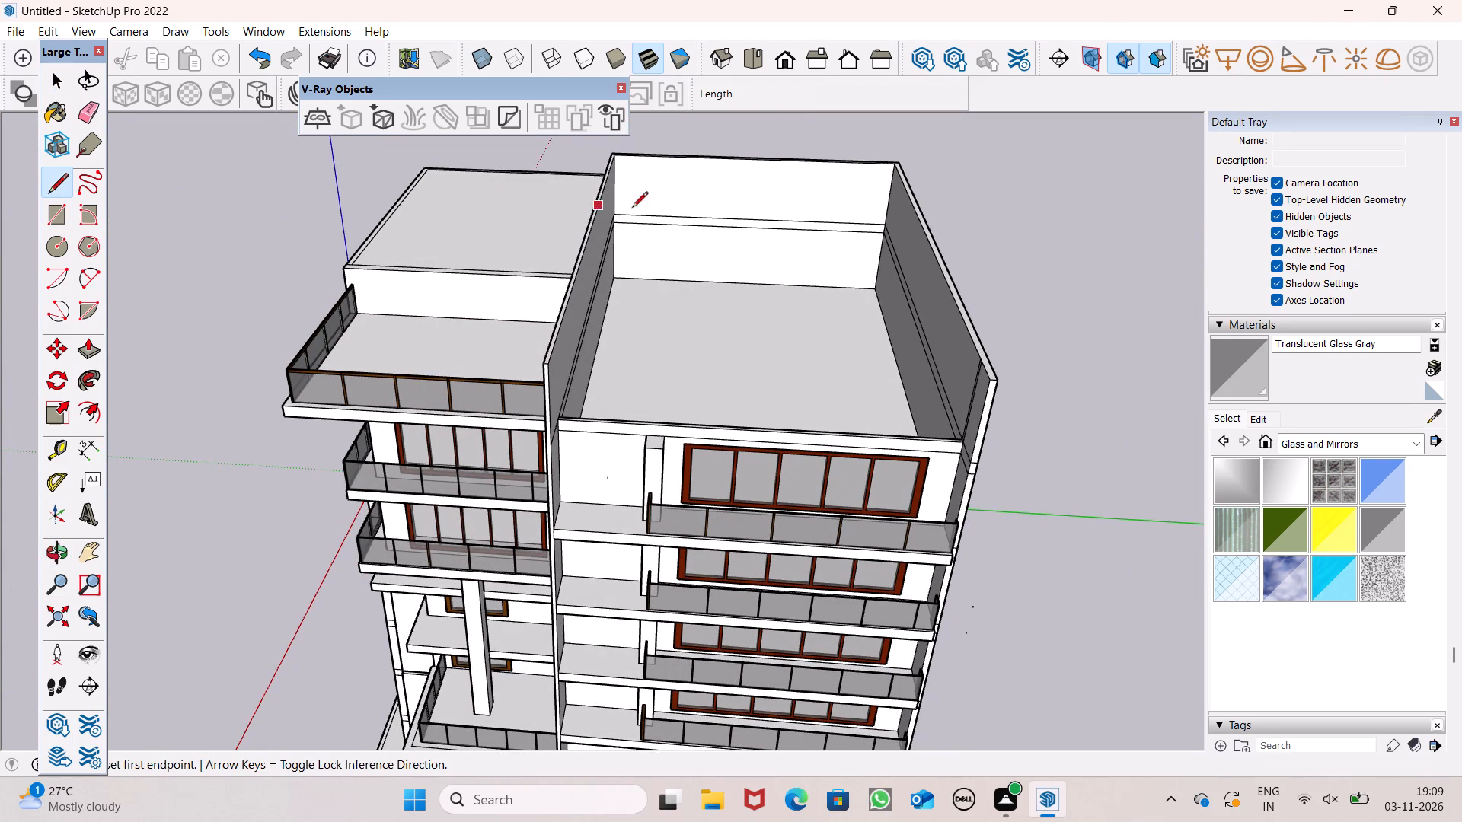
{"action": "scroll", "coordinate": [632, 209], "scroll_direction": "up", "scroll_amount": 7}
{"action": "left_click_drag", "start_coordinate": [620, 211], "coordinate": [639, 214]}
{"action": "left_click", "coordinate": [675, 214]}
{"action": "scroll", "coordinate": [553, 215], "scroll_direction": "down", "scroll_amount": 7}
{"action": "scroll", "coordinate": [486, 244], "scroll_direction": "down", "scroll_amount": 1}
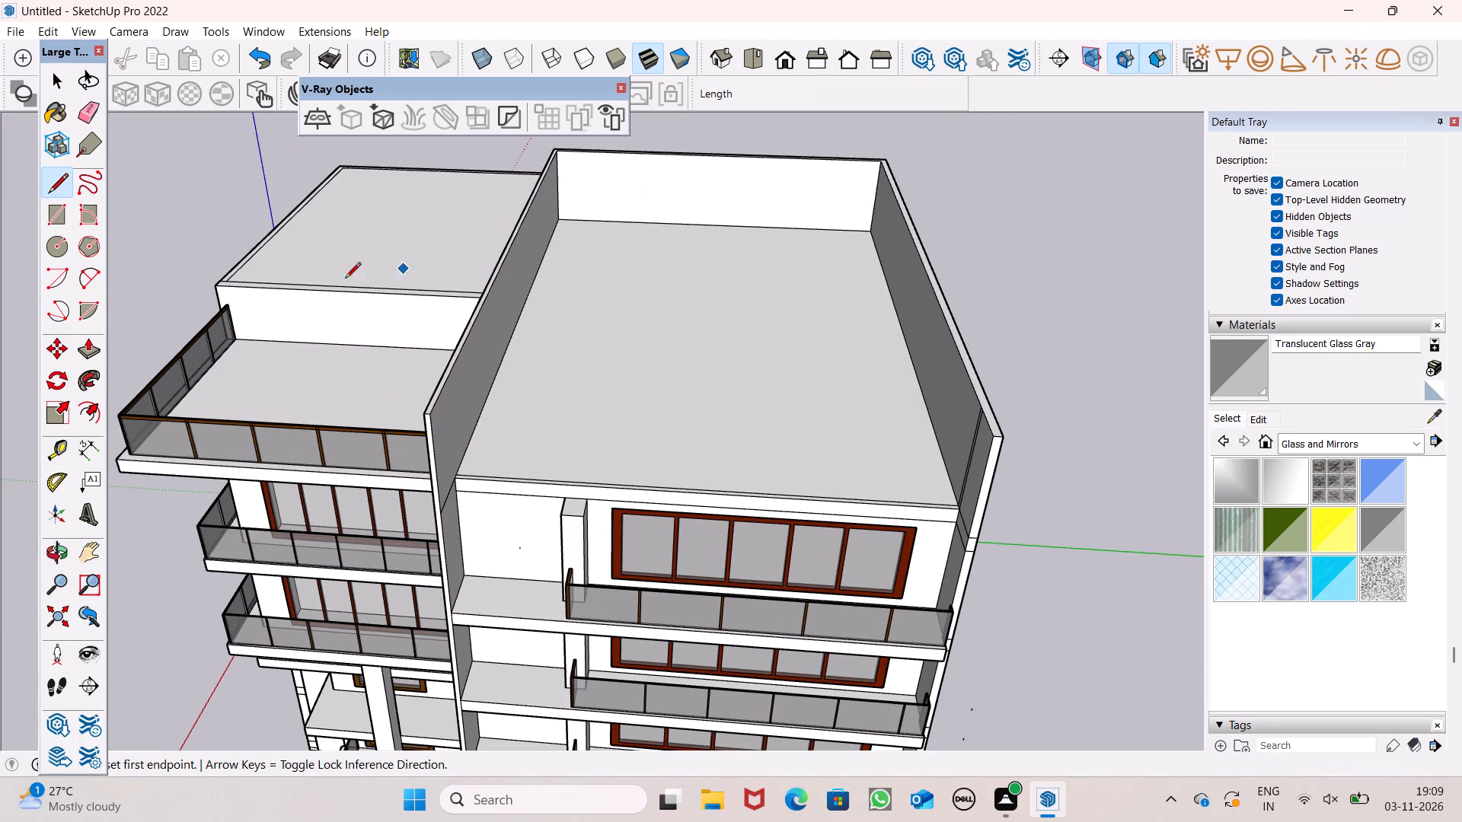
{"action": "key", "text": "space"}
Push/Pull the main roof face between the parapets by 5".
{"action": "left_click", "coordinate": [78, 347]}
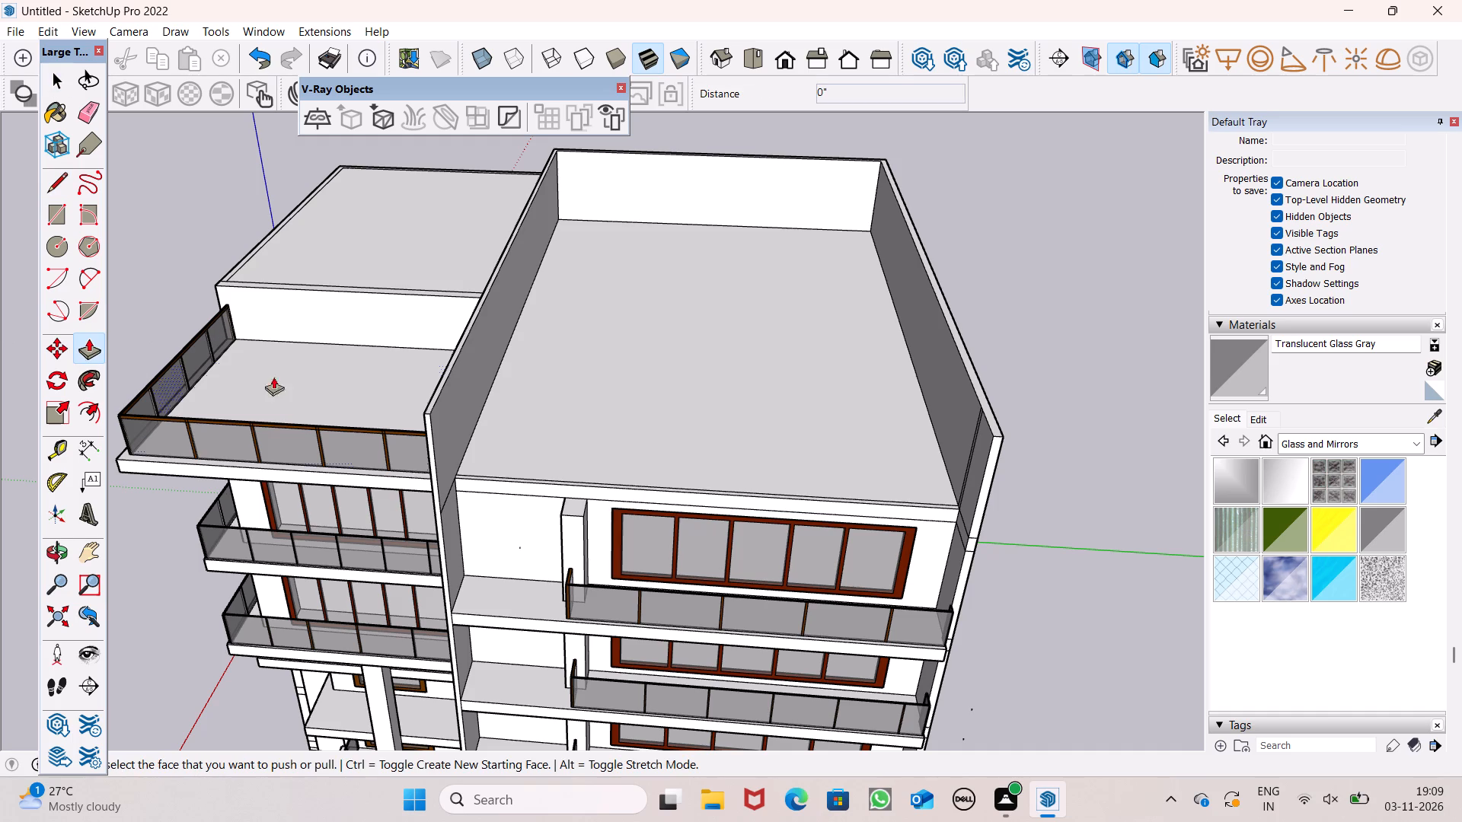
{"action": "scroll", "coordinate": [603, 436], "scroll_direction": "up", "scroll_amount": 6}
{"action": "left_click_drag", "start_coordinate": [583, 425], "coordinate": [589, 439]}
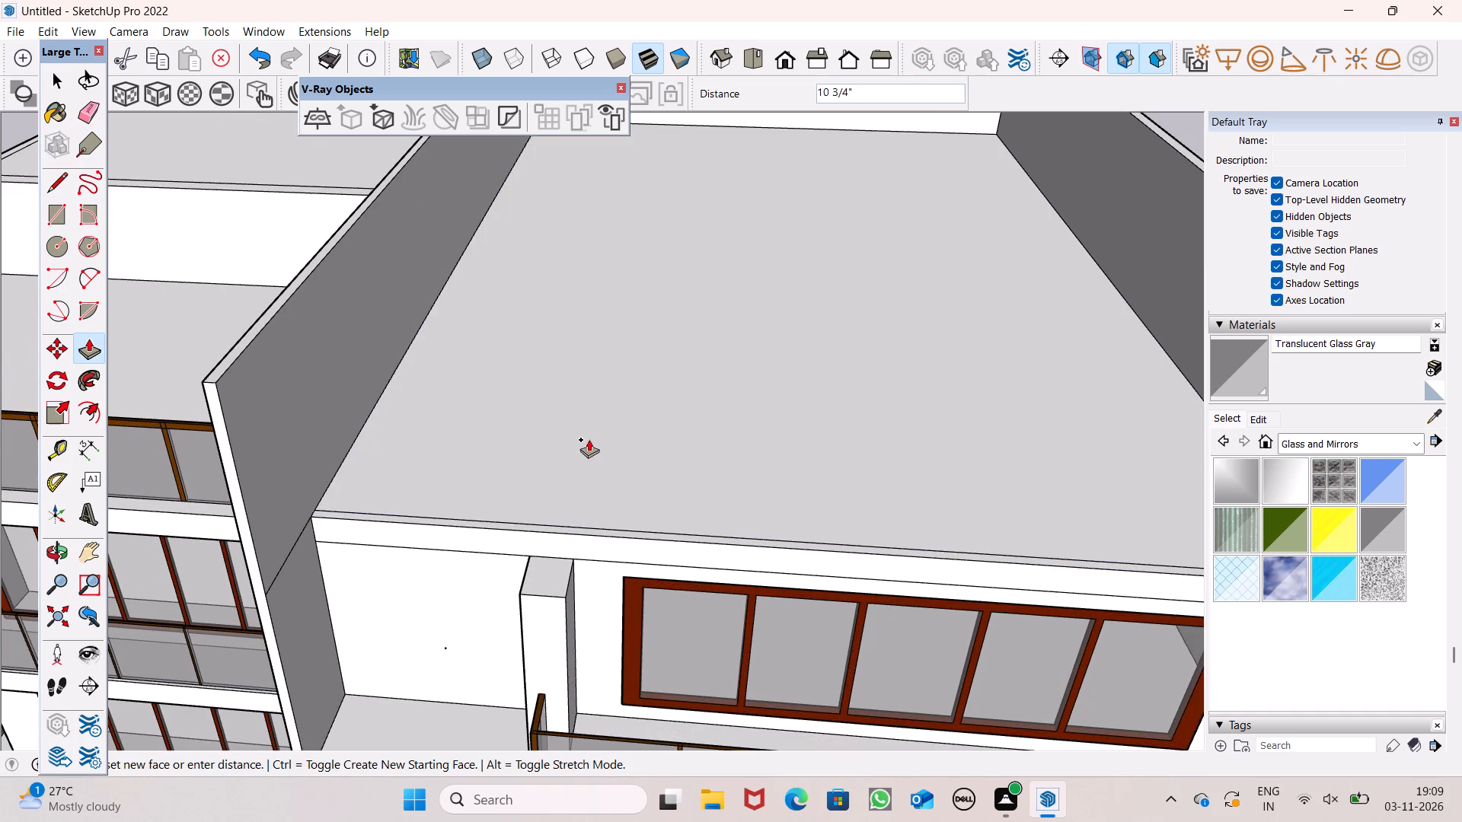
{"action": "left_click_drag", "start_coordinate": [589, 439], "coordinate": [590, 440]}
{"action": "key", "text": "5"}
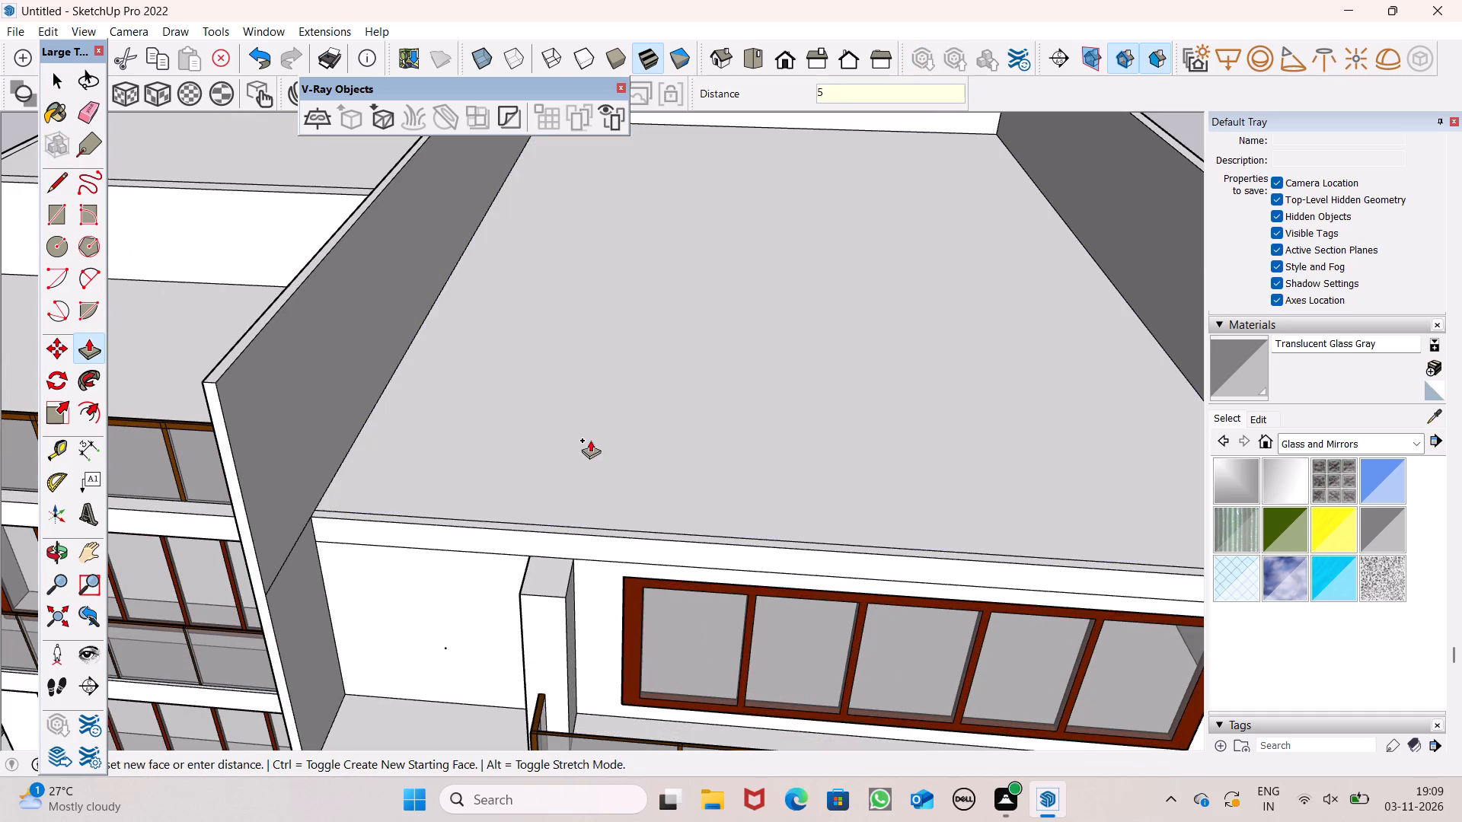
{"action": "left_click_drag", "start_coordinate": [590, 440], "coordinate": [591, 440]}
{"action": "key", "text": "shift+quotedbl"}
{"action": "key", "text": "Return"}
{"action": "key", "text": "space"}
{"action": "scroll", "coordinate": [594, 375], "scroll_direction": "down", "scroll_amount": 2}
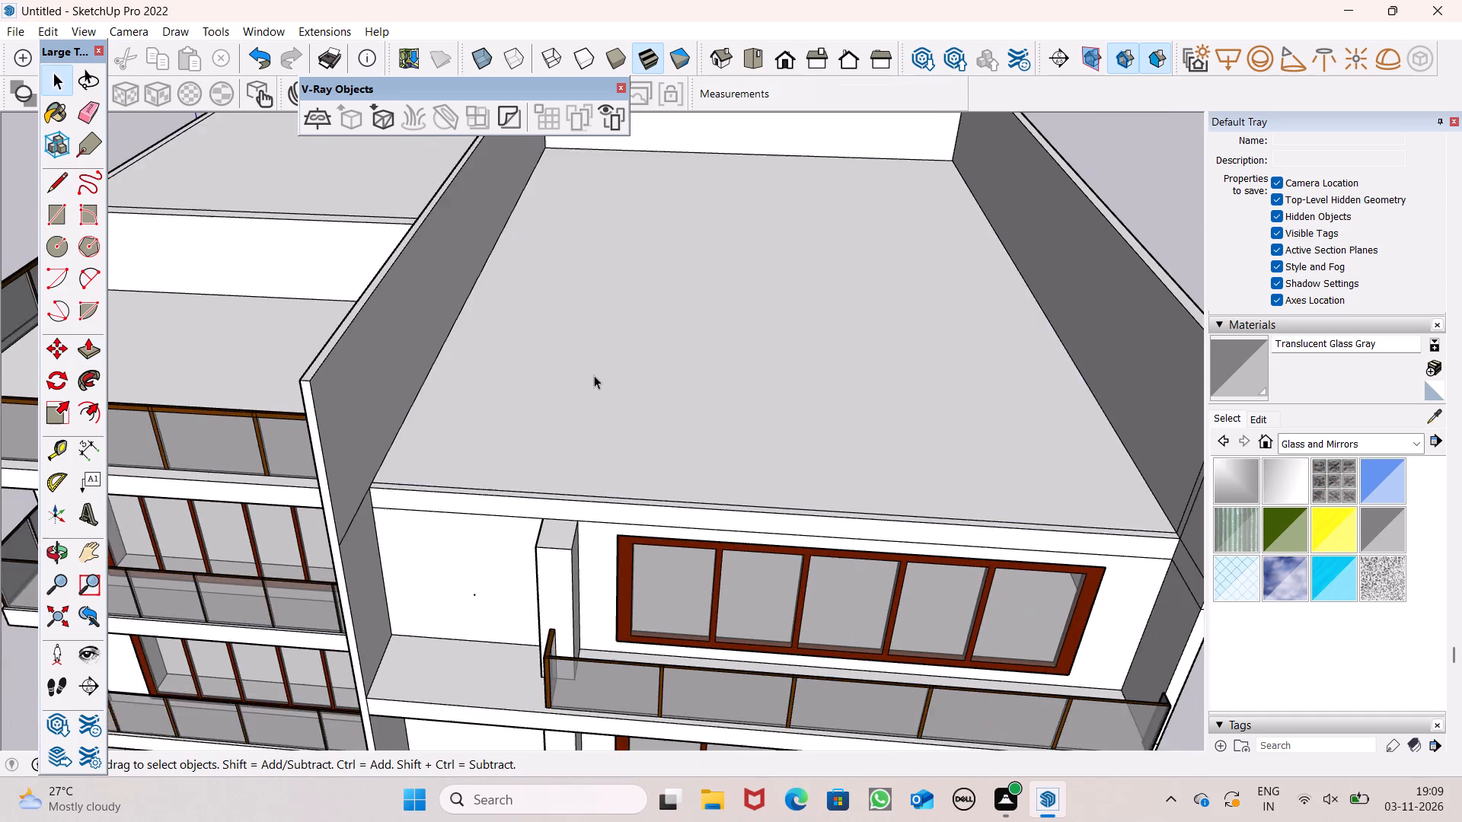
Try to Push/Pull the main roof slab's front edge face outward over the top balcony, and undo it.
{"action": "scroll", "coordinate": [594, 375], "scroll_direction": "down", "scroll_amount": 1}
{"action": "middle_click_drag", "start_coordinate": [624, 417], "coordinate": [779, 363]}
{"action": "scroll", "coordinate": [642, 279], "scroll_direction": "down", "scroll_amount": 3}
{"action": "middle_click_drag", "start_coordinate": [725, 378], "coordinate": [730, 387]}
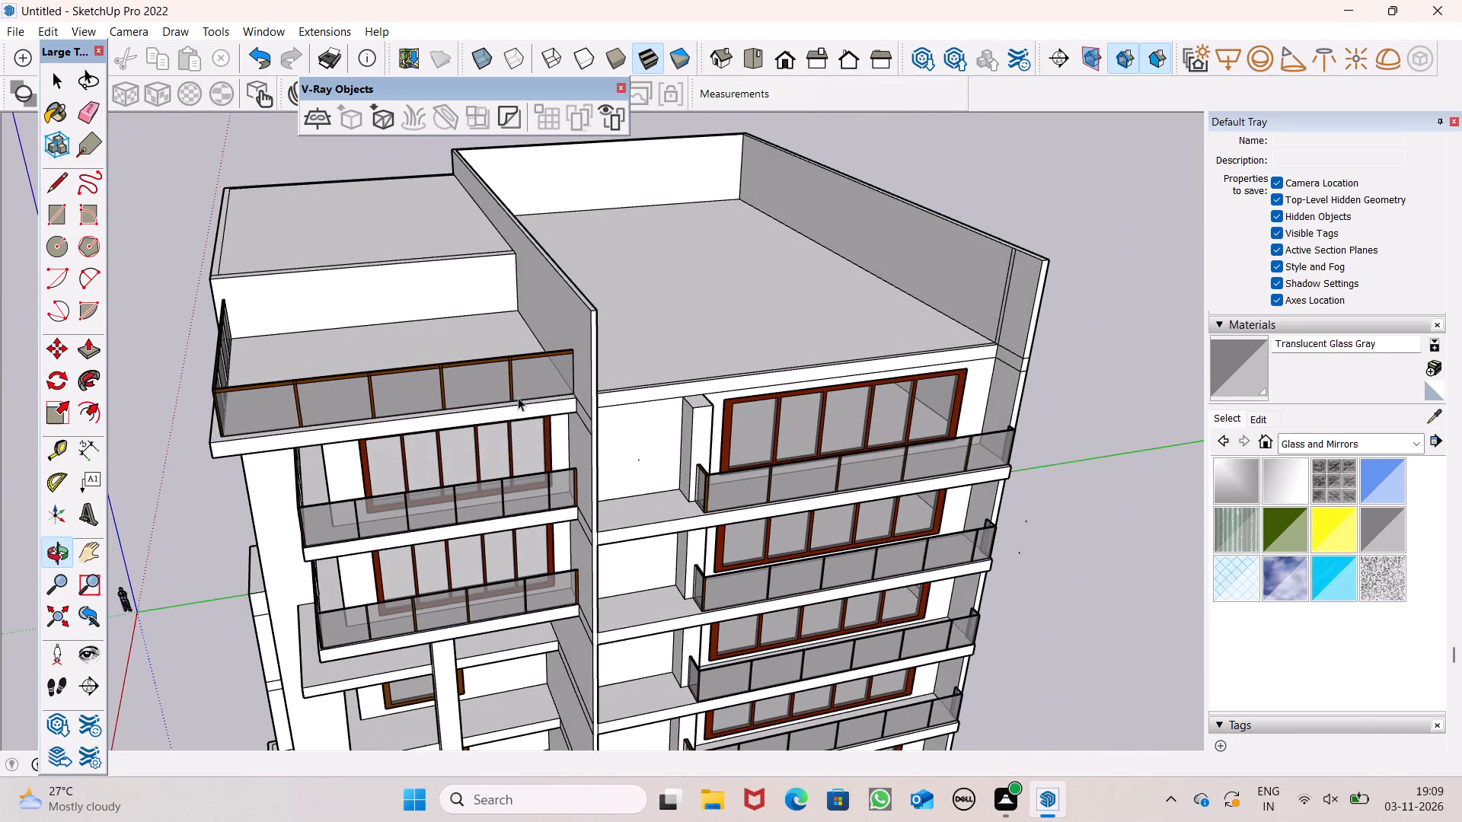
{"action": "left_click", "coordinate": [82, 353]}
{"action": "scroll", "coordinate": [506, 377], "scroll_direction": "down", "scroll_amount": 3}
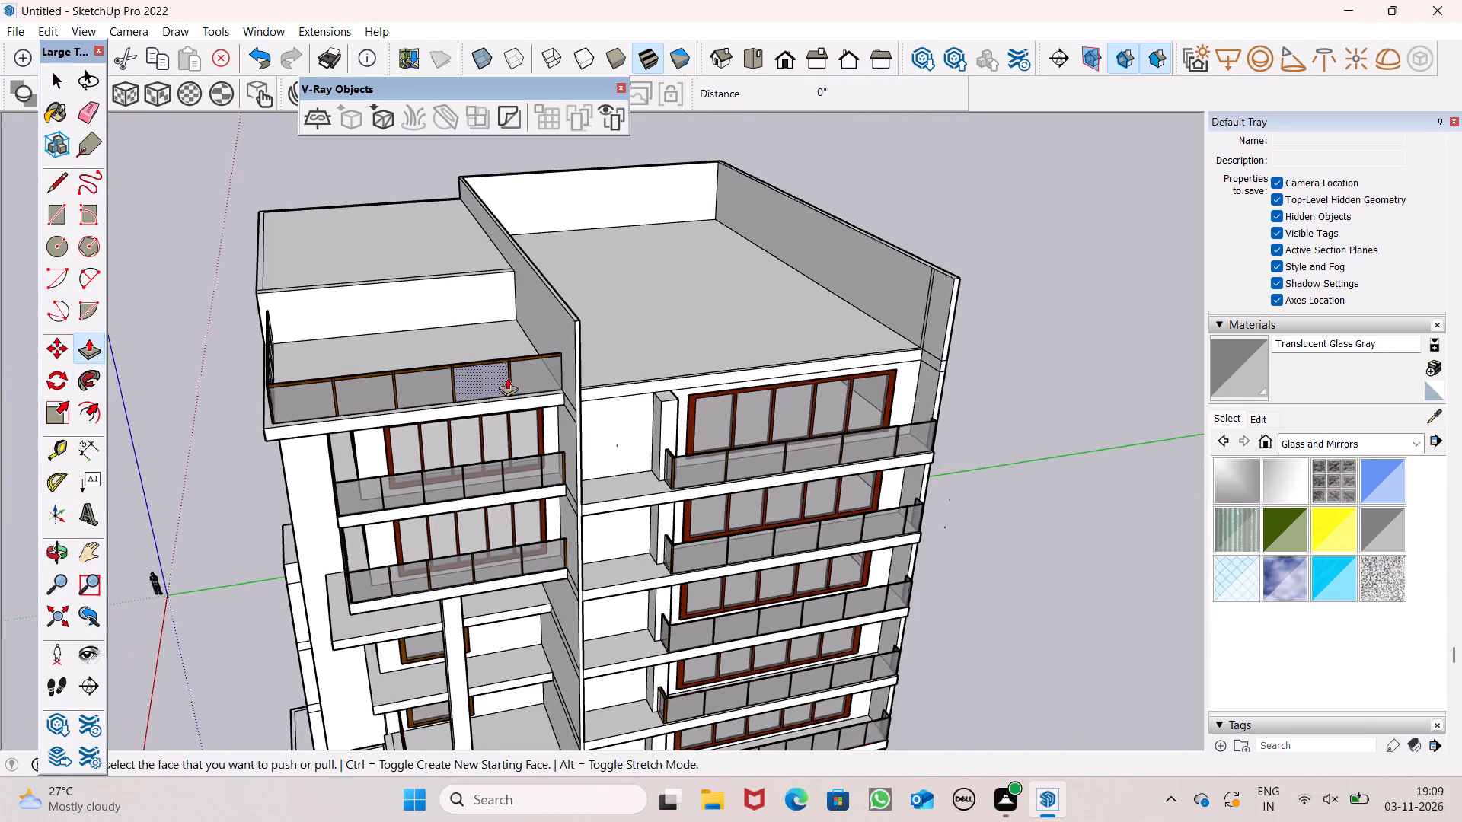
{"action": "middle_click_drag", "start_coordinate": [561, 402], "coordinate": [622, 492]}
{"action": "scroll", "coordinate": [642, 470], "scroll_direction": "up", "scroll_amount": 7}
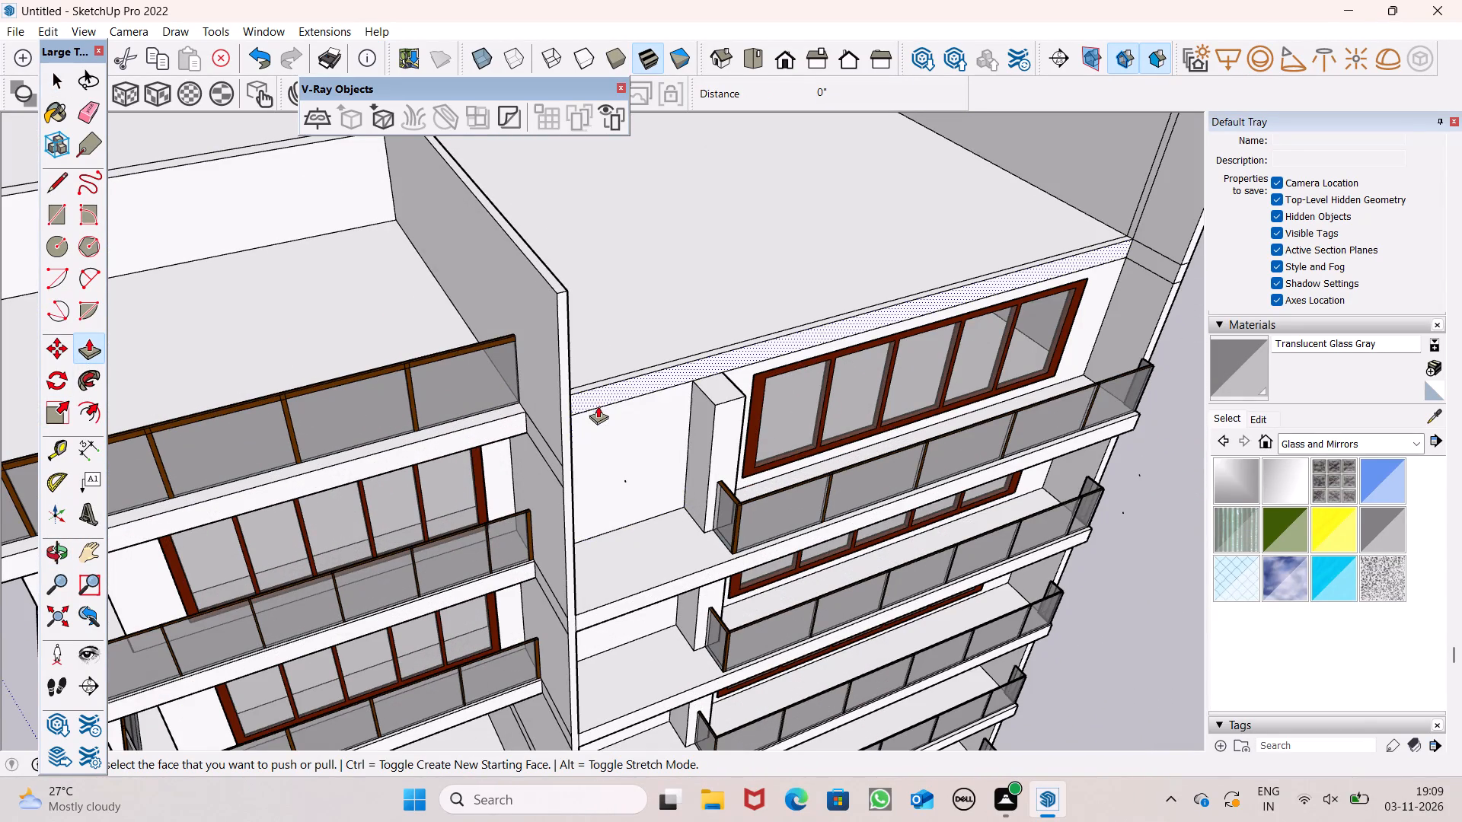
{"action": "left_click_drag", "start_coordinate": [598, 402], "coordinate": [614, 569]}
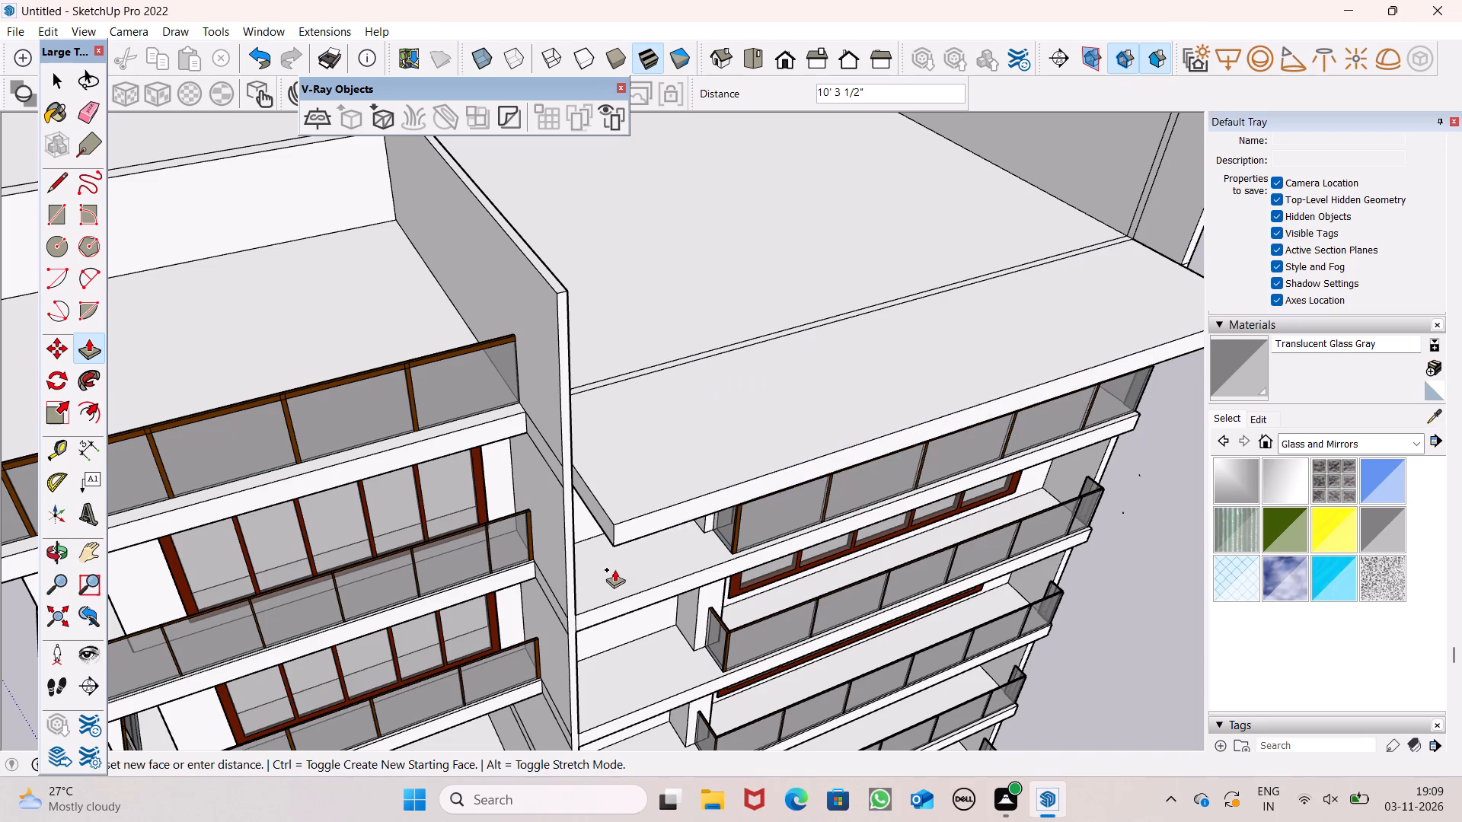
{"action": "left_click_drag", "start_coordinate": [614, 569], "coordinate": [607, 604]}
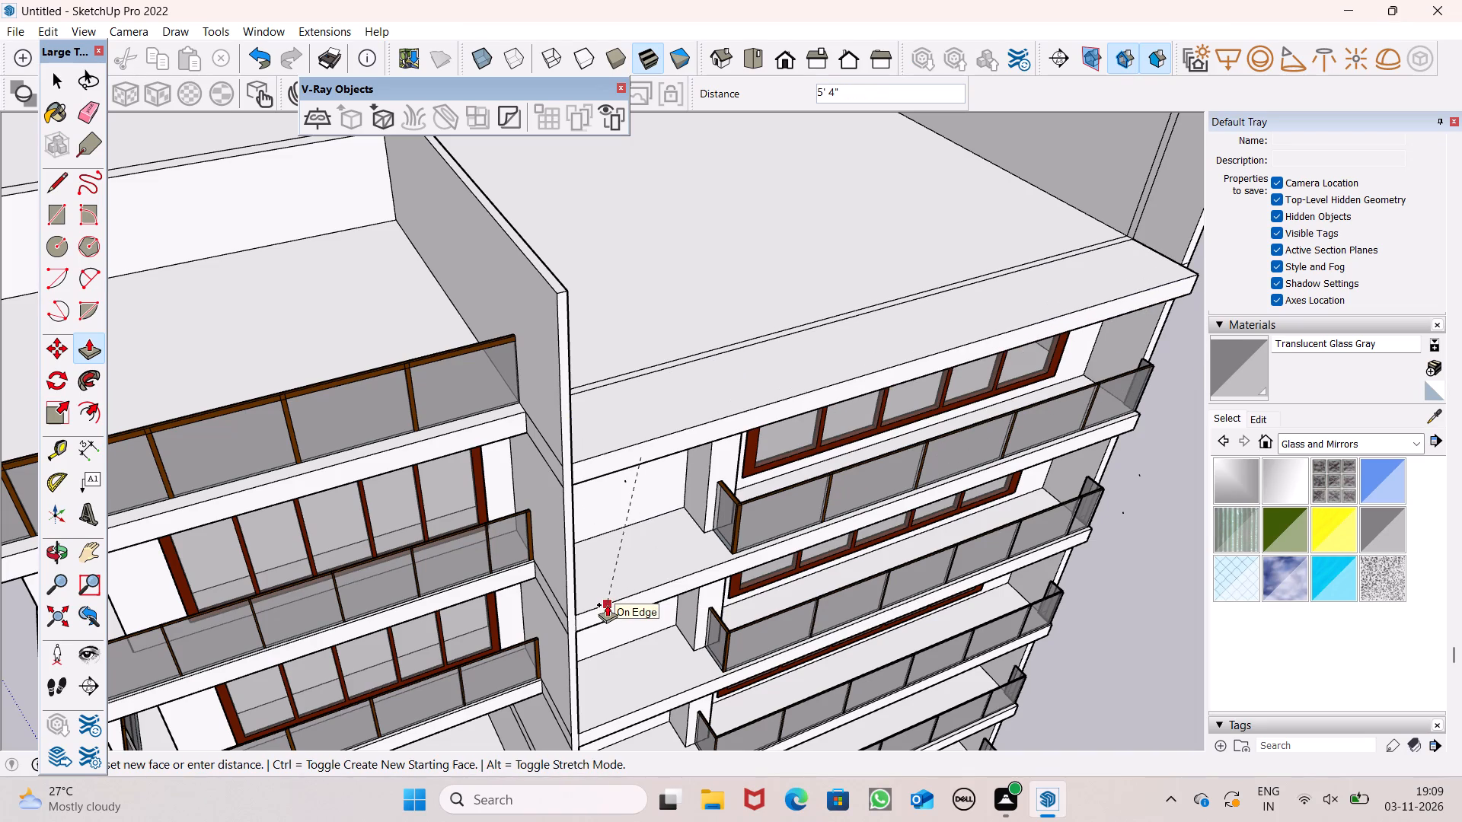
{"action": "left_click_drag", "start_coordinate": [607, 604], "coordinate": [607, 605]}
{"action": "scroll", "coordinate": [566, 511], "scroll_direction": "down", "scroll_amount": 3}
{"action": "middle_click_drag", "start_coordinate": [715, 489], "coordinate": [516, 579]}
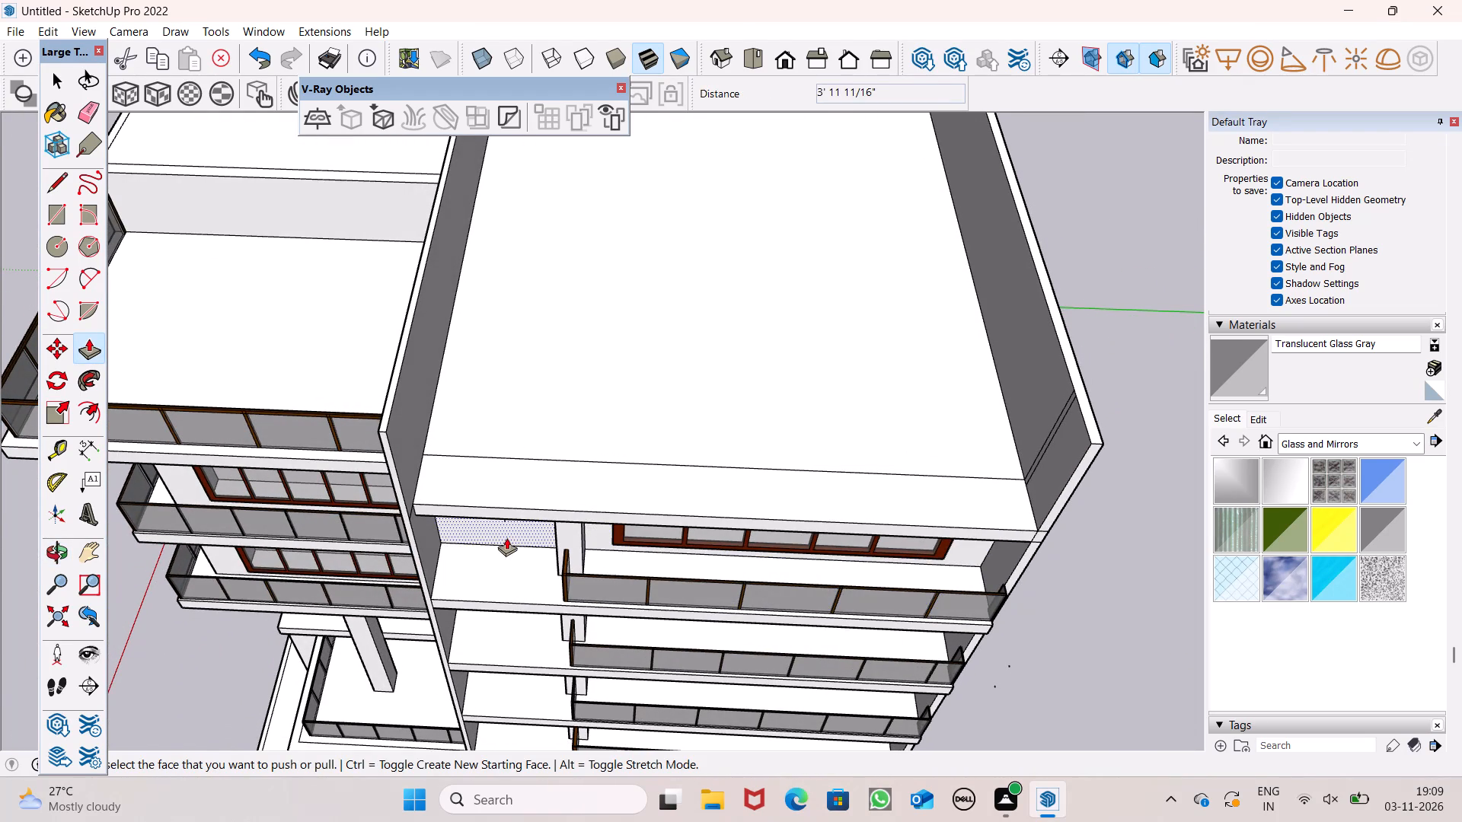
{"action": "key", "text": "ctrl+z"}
Push/Pull the main roof slab's front edge face outward about 5' 4", using the balcony slab edge below as reference.
{"action": "middle_click_drag", "start_coordinate": [498, 541], "coordinate": [646, 531]}
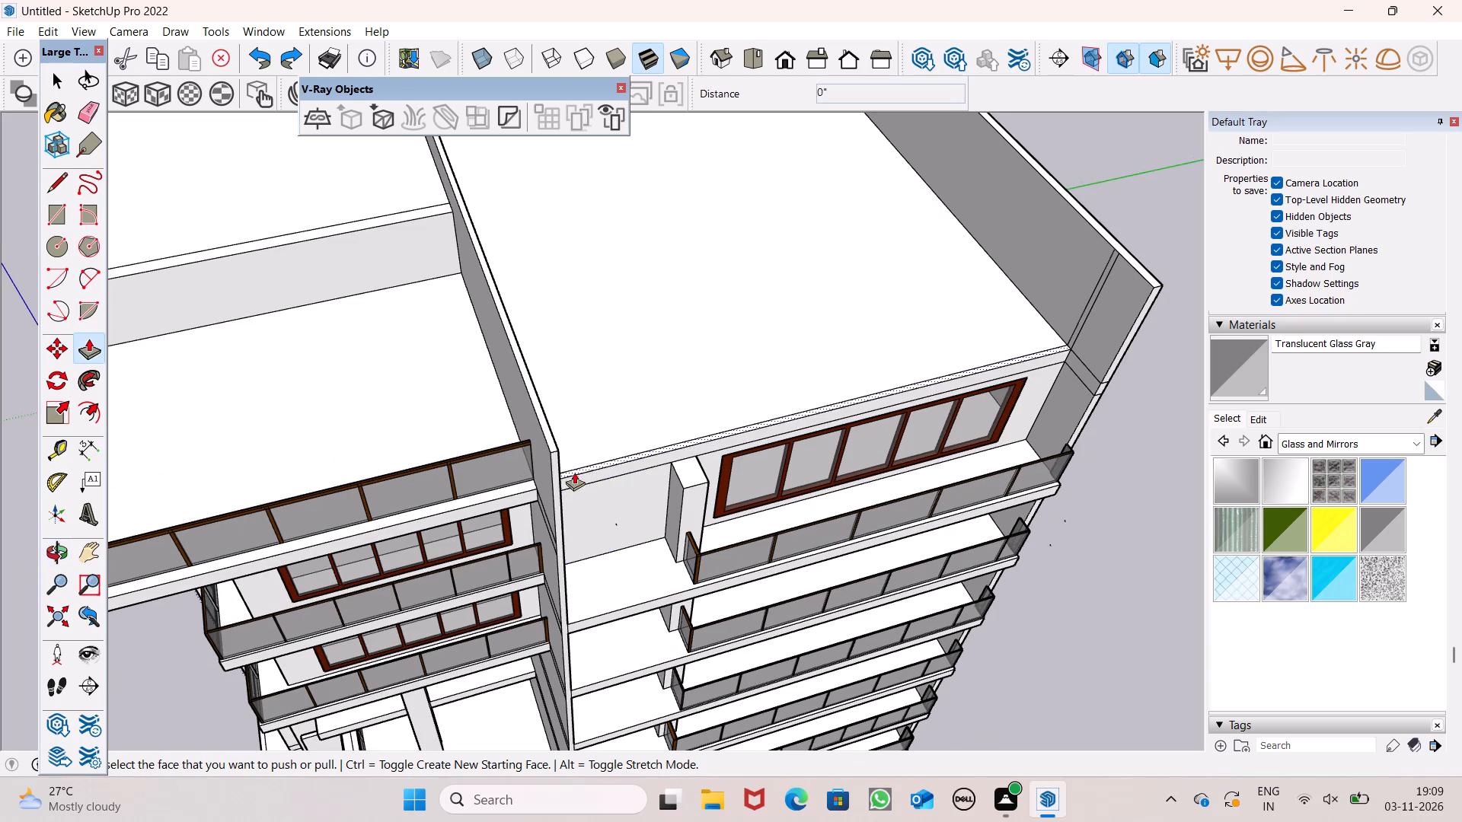
{"action": "scroll", "coordinate": [637, 352], "scroll_direction": "down", "scroll_amount": 5}
{"action": "middle_click_drag", "start_coordinate": [602, 541], "coordinate": [618, 499]}
{"action": "scroll", "coordinate": [623, 427], "scroll_direction": "up", "scroll_amount": 5, "text": "ctrl"}
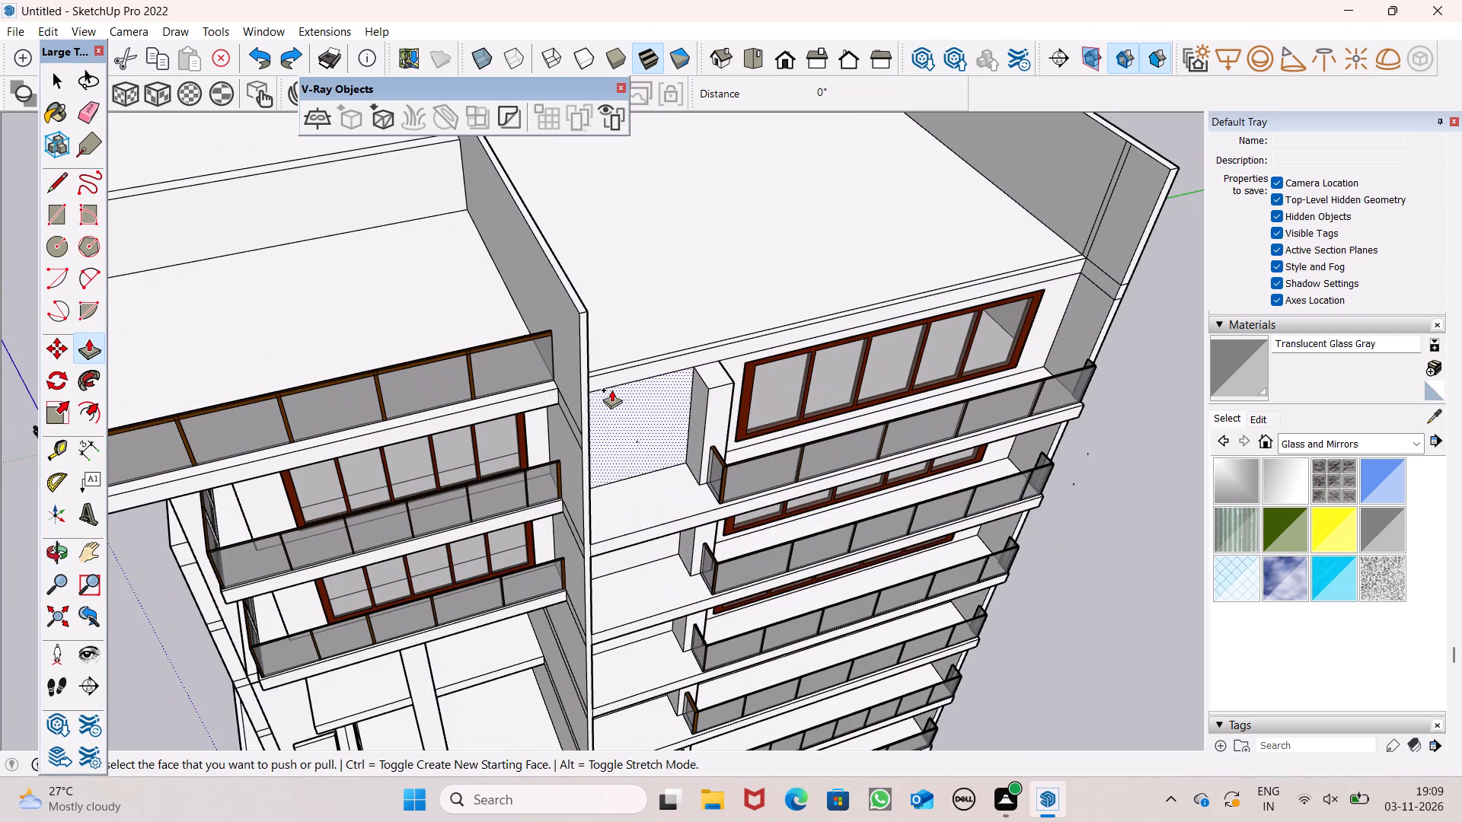
{"action": "left_click_drag", "start_coordinate": [609, 387], "coordinate": [622, 536]}
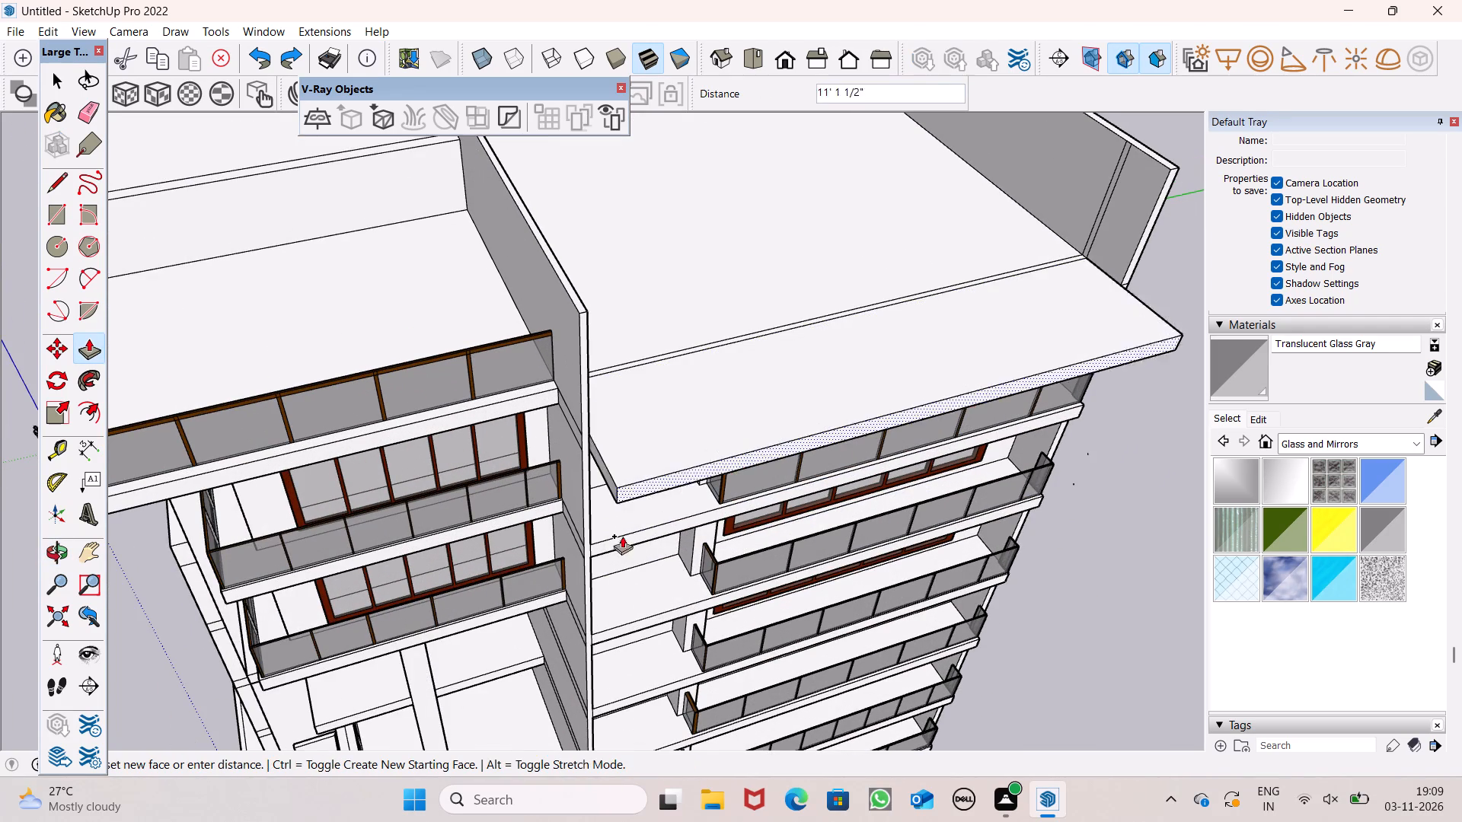
{"action": "left_click_drag", "start_coordinate": [622, 536], "coordinate": [608, 553]}
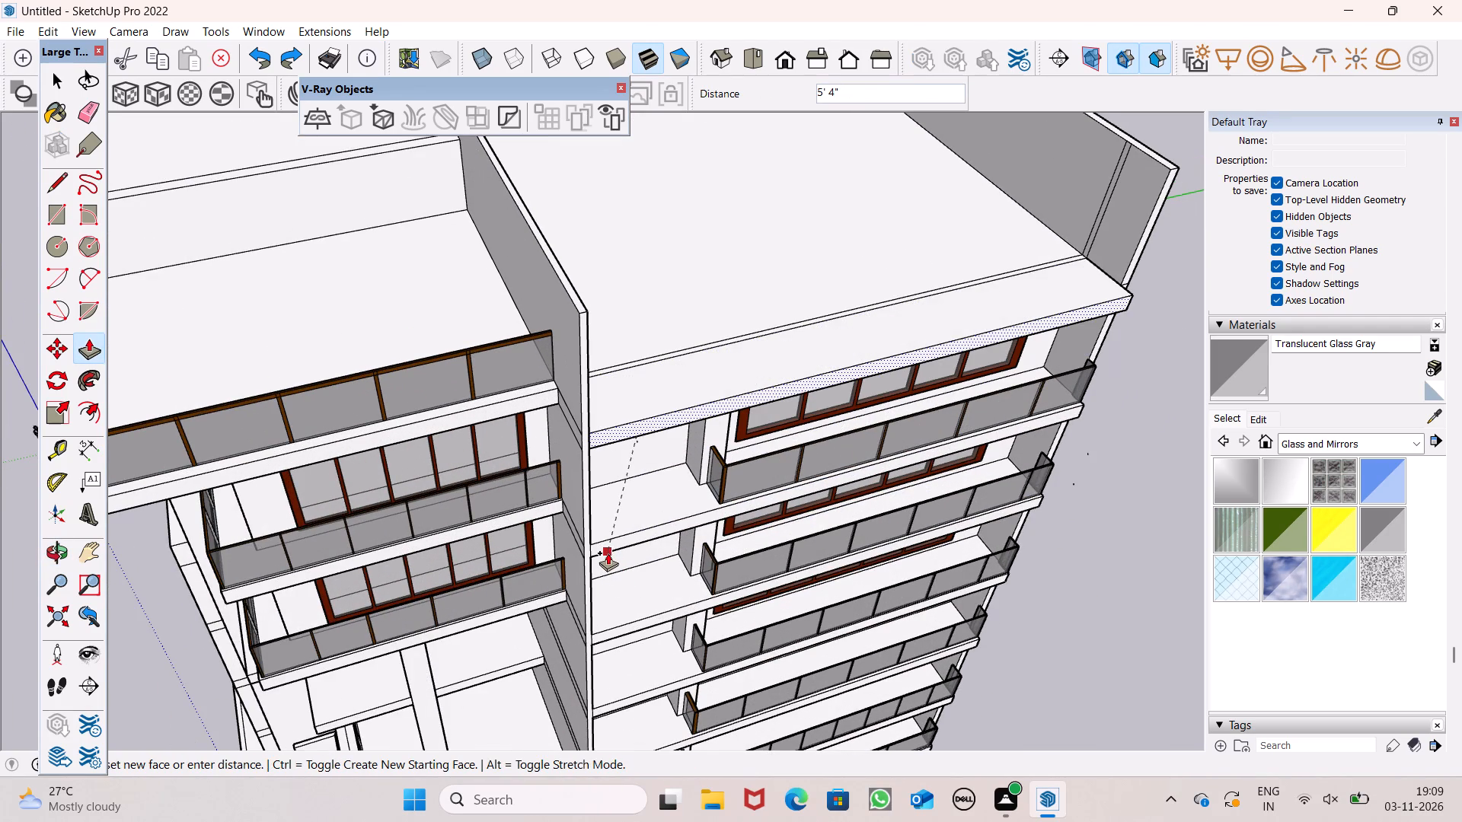
{"action": "left_click_drag", "start_coordinate": [608, 553], "coordinate": [608, 555]}
{"action": "key", "text": "space"}
Erase the two stray vertical lines near the front end of the far side parapet's inner face.
{"action": "middle_click_drag", "start_coordinate": [726, 509], "coordinate": [617, 511]}
{"action": "scroll", "coordinate": [618, 512], "scroll_direction": "up", "scroll_amount": 1}
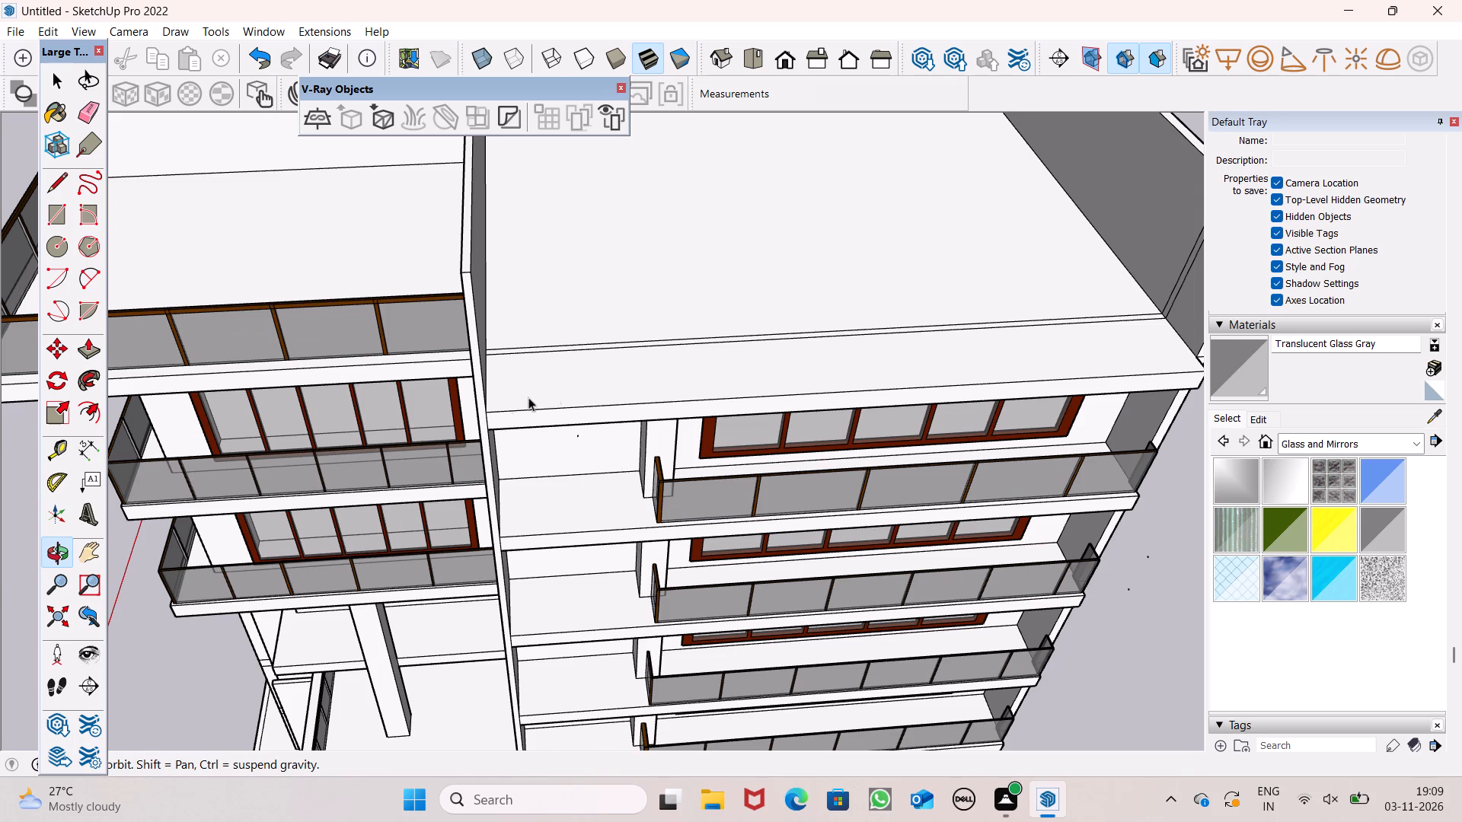
{"action": "scroll", "coordinate": [467, 442], "scroll_direction": "down", "scroll_amount": 4}
{"action": "middle_click_drag", "start_coordinate": [702, 417], "coordinate": [657, 456]}
{"action": "middle_click_drag", "start_coordinate": [651, 449], "coordinate": [637, 435]}
{"action": "scroll", "coordinate": [427, 332], "scroll_direction": "up", "scroll_amount": 4}
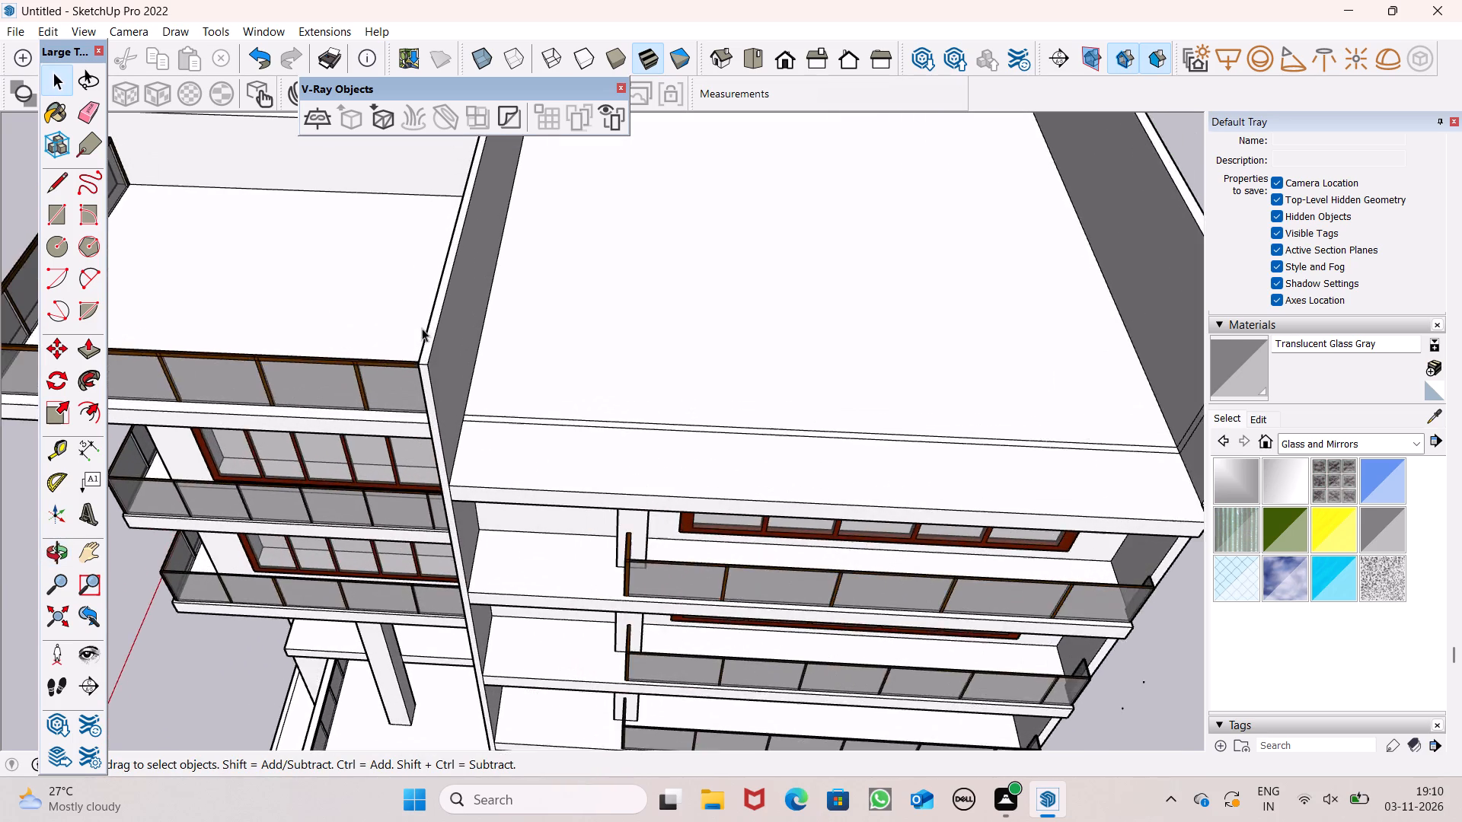
{"action": "scroll", "coordinate": [503, 436], "scroll_direction": "down", "scroll_amount": 2}
{"action": "middle_click_drag", "start_coordinate": [776, 339], "coordinate": [950, 298]}
{"action": "scroll", "coordinate": [642, 339], "scroll_direction": "down", "scroll_amount": 4}
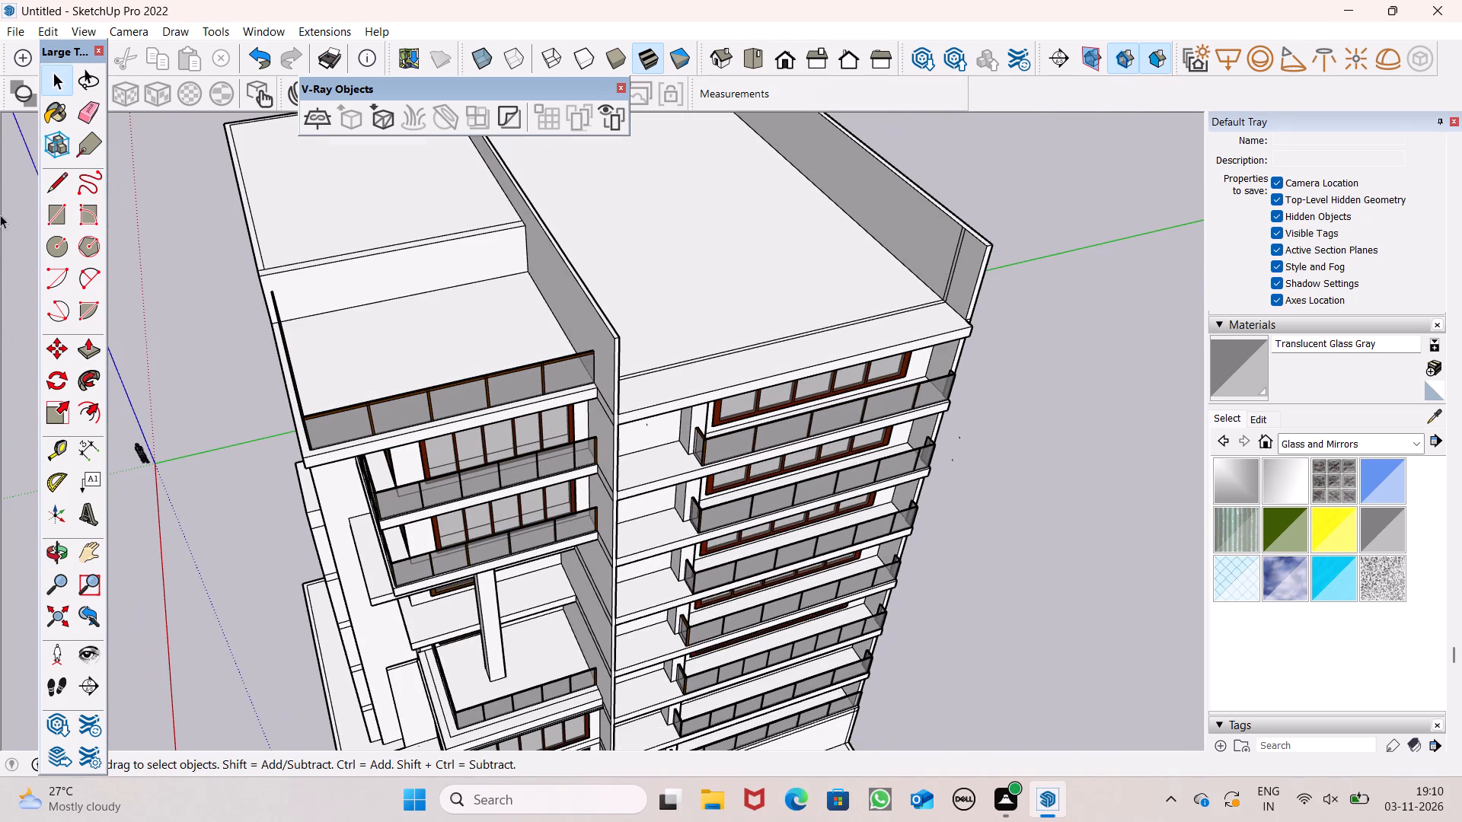
{"action": "left_click", "coordinate": [91, 105]}
{"action": "scroll", "coordinate": [825, 216], "scroll_direction": "up", "scroll_amount": 3}
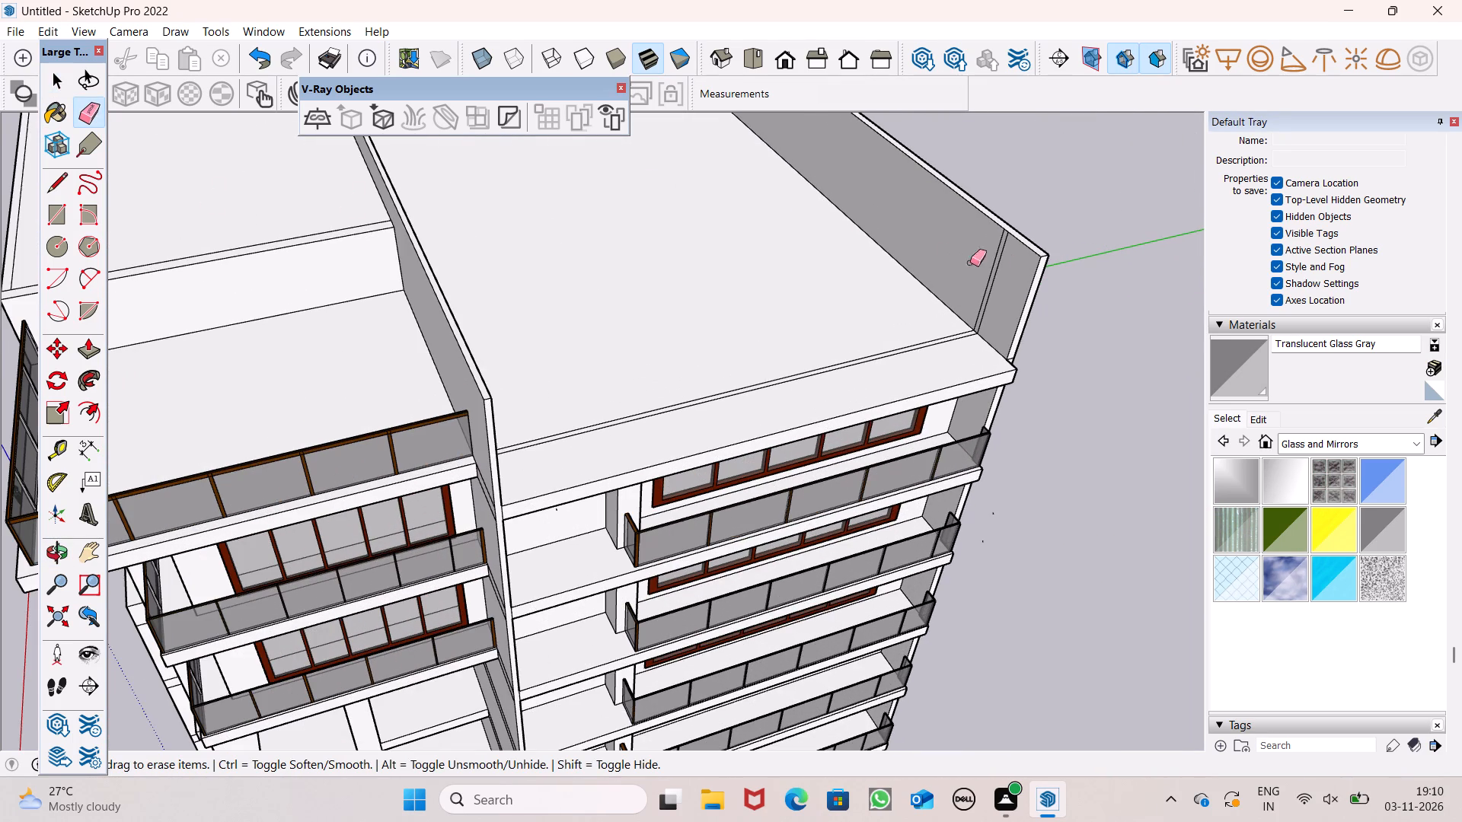
{"action": "left_click_drag", "start_coordinate": [1011, 271], "coordinate": [990, 254]}
{"action": "left_click", "coordinate": [989, 253]}
{"action": "key", "text": "space"}
Push/Pull the narrow strip near the front of the main roof upward 4' to form a front parapet.
{"action": "scroll", "coordinate": [937, 298], "scroll_direction": "down", "scroll_amount": 3}
{"action": "middle_click_drag", "start_coordinate": [961, 311], "coordinate": [892, 310]}
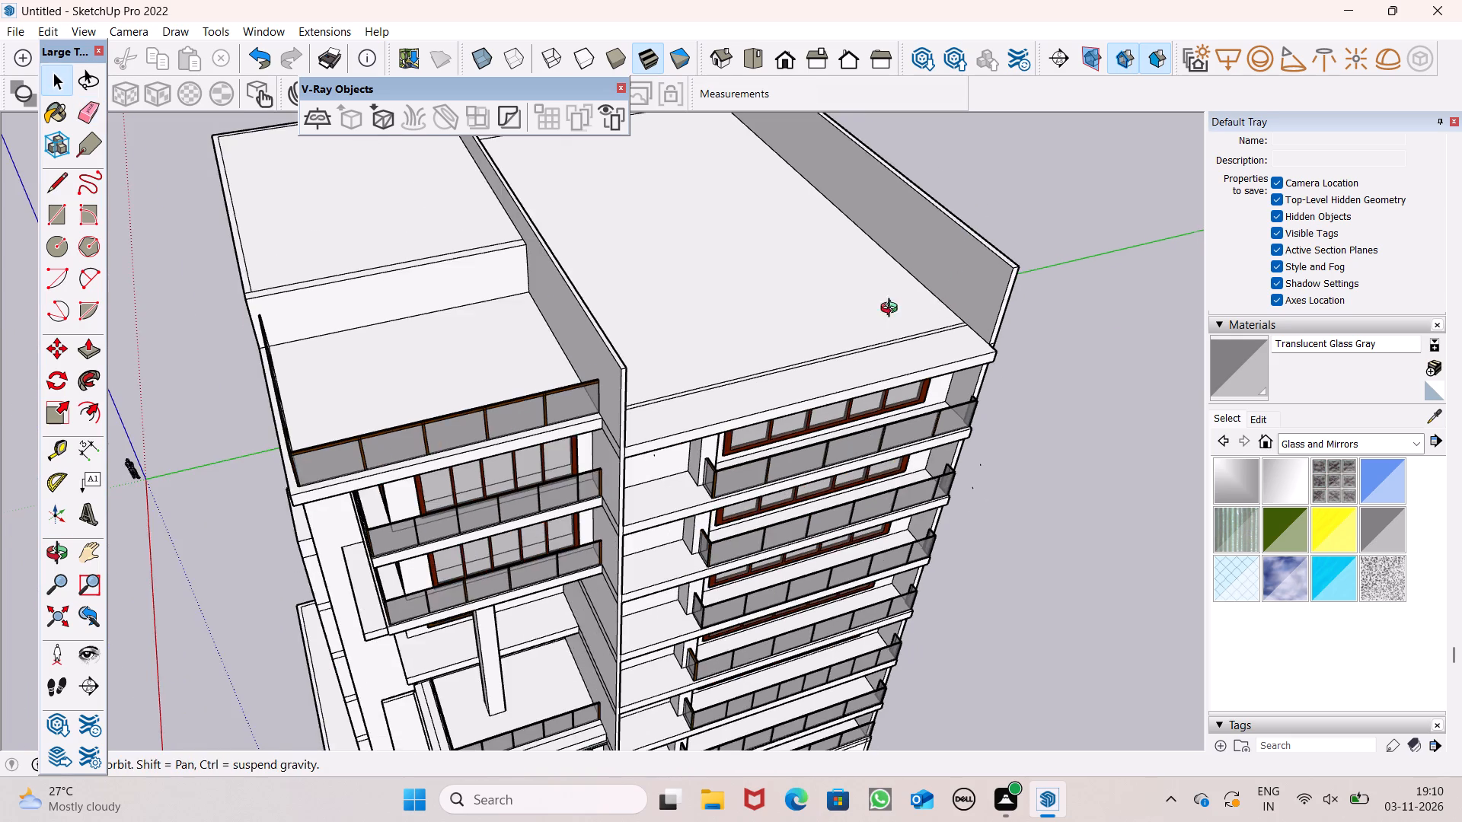
{"action": "middle_click_drag", "start_coordinate": [892, 310], "coordinate": [656, 240]}
{"action": "scroll", "coordinate": [422, 231], "scroll_direction": "up", "scroll_amount": 4}
{"action": "scroll", "coordinate": [438, 247], "scroll_direction": "down", "scroll_amount": 4}
{"action": "middle_click_drag", "start_coordinate": [545, 266], "coordinate": [623, 250]}
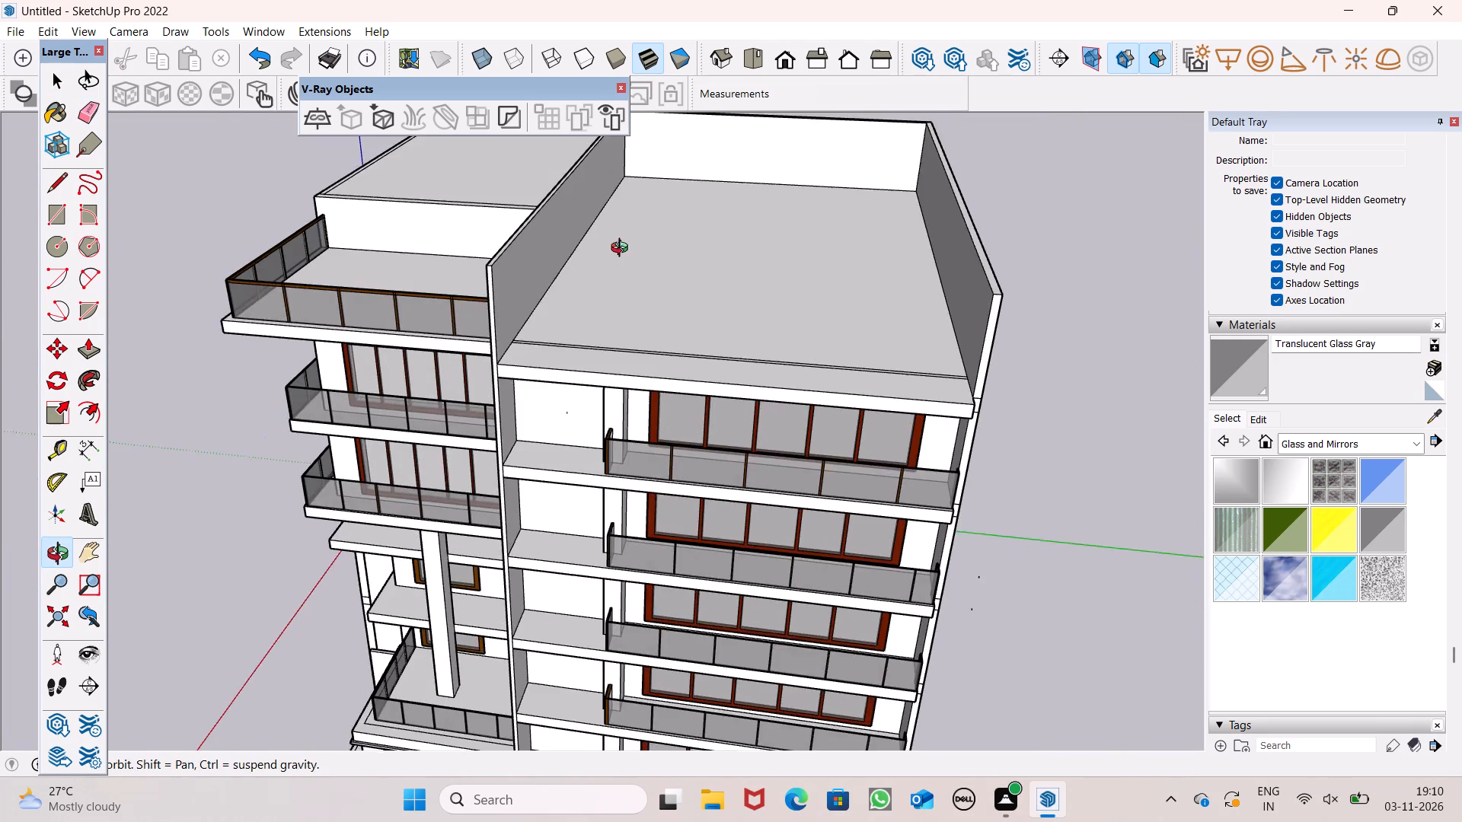
{"action": "middle_click_drag", "start_coordinate": [623, 250], "coordinate": [622, 285]}
{"action": "left_click", "coordinate": [81, 352]}
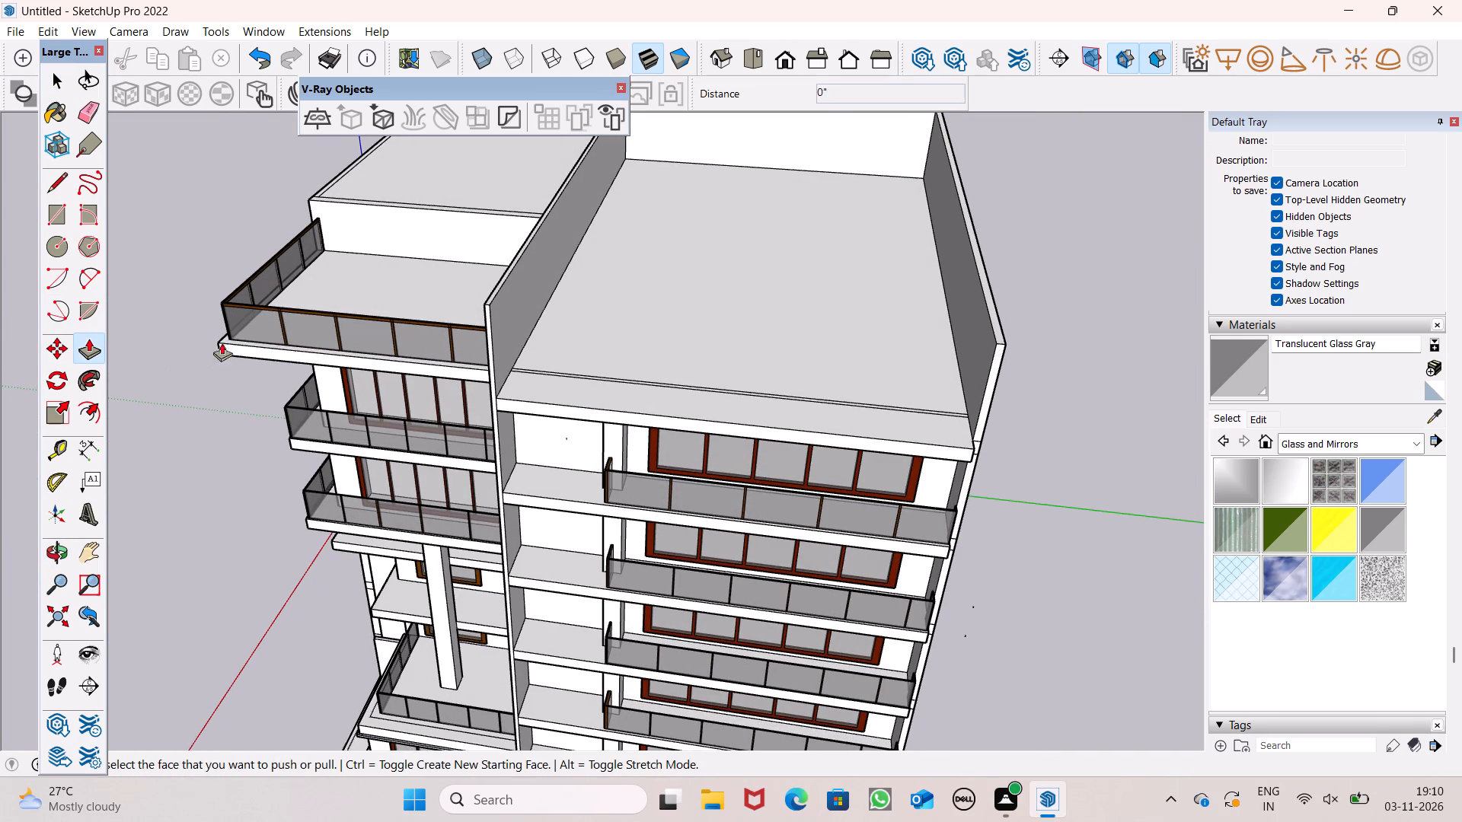
{"action": "scroll", "coordinate": [433, 311], "scroll_direction": "up", "scroll_amount": 5}
{"action": "scroll", "coordinate": [482, 342], "scroll_direction": "down", "scroll_amount": 5}
{"action": "middle_click_drag", "start_coordinate": [690, 386], "coordinate": [692, 425]}
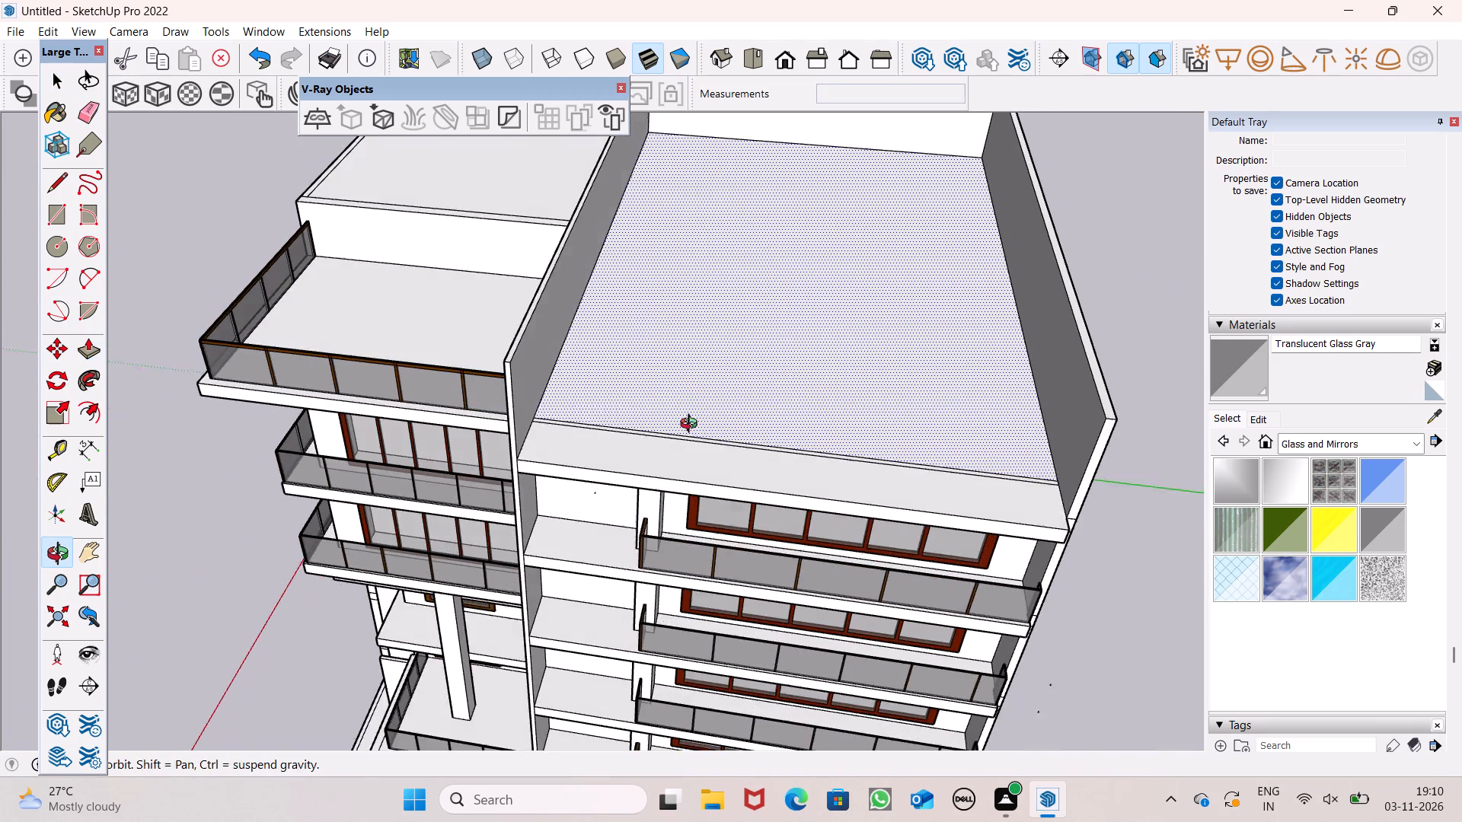
{"action": "middle_click_drag", "start_coordinate": [692, 425], "coordinate": [696, 434]}
{"action": "scroll", "coordinate": [696, 424], "scroll_direction": "up", "scroll_amount": 6}
{"action": "scroll", "coordinate": [610, 444], "scroll_direction": "up", "scroll_amount": 5}
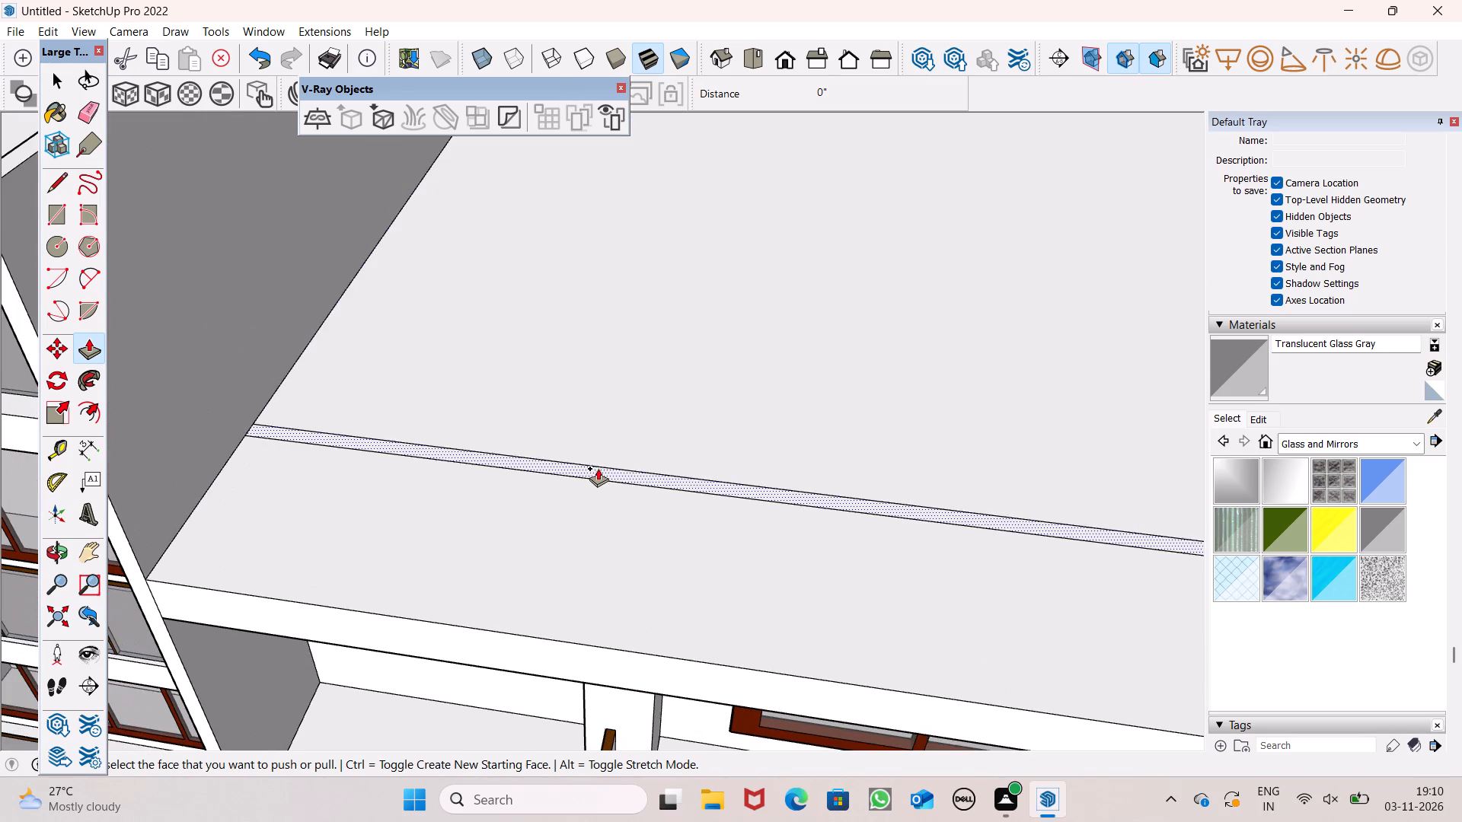
{"action": "left_click_drag", "start_coordinate": [597, 469], "coordinate": [565, 352]}
{"action": "type", "text": "4'"}
{"action": "key", "text": "Return"}
{"action": "key", "text": "space"}
Check the height of the main roof's front parapet by picking its end edge with the Dimension tool.
{"action": "scroll", "coordinate": [557, 374], "scroll_direction": "down", "scroll_amount": 6}
{"action": "middle_click_drag", "start_coordinate": [574, 404], "coordinate": [626, 307]}
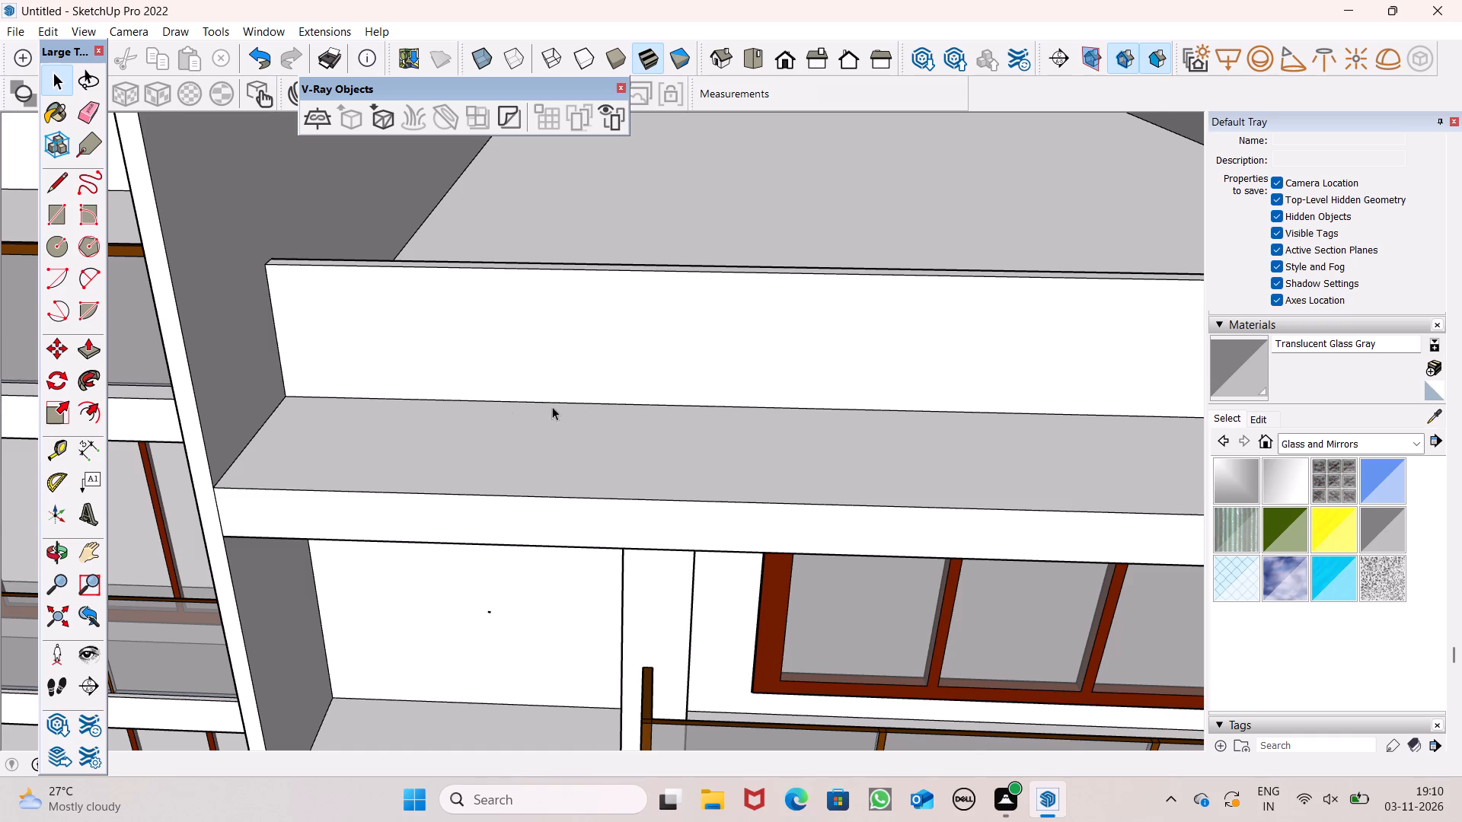
{"action": "scroll", "coordinate": [483, 430], "scroll_direction": "down", "scroll_amount": 3}
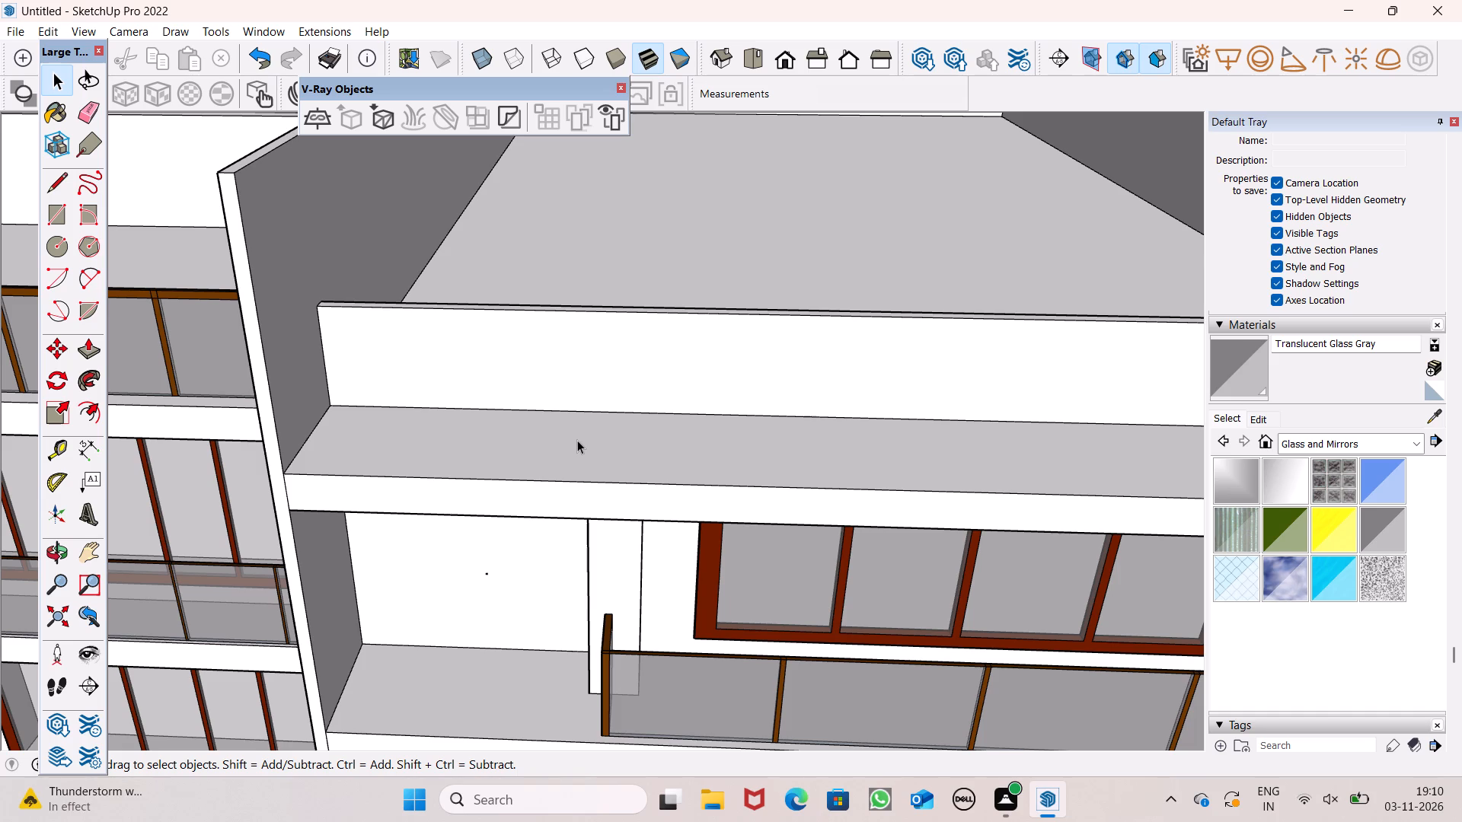
{"action": "scroll", "coordinate": [577, 440], "scroll_direction": "down", "scroll_amount": 4}
{"action": "middle_click_drag", "start_coordinate": [573, 428], "coordinate": [582, 277]}
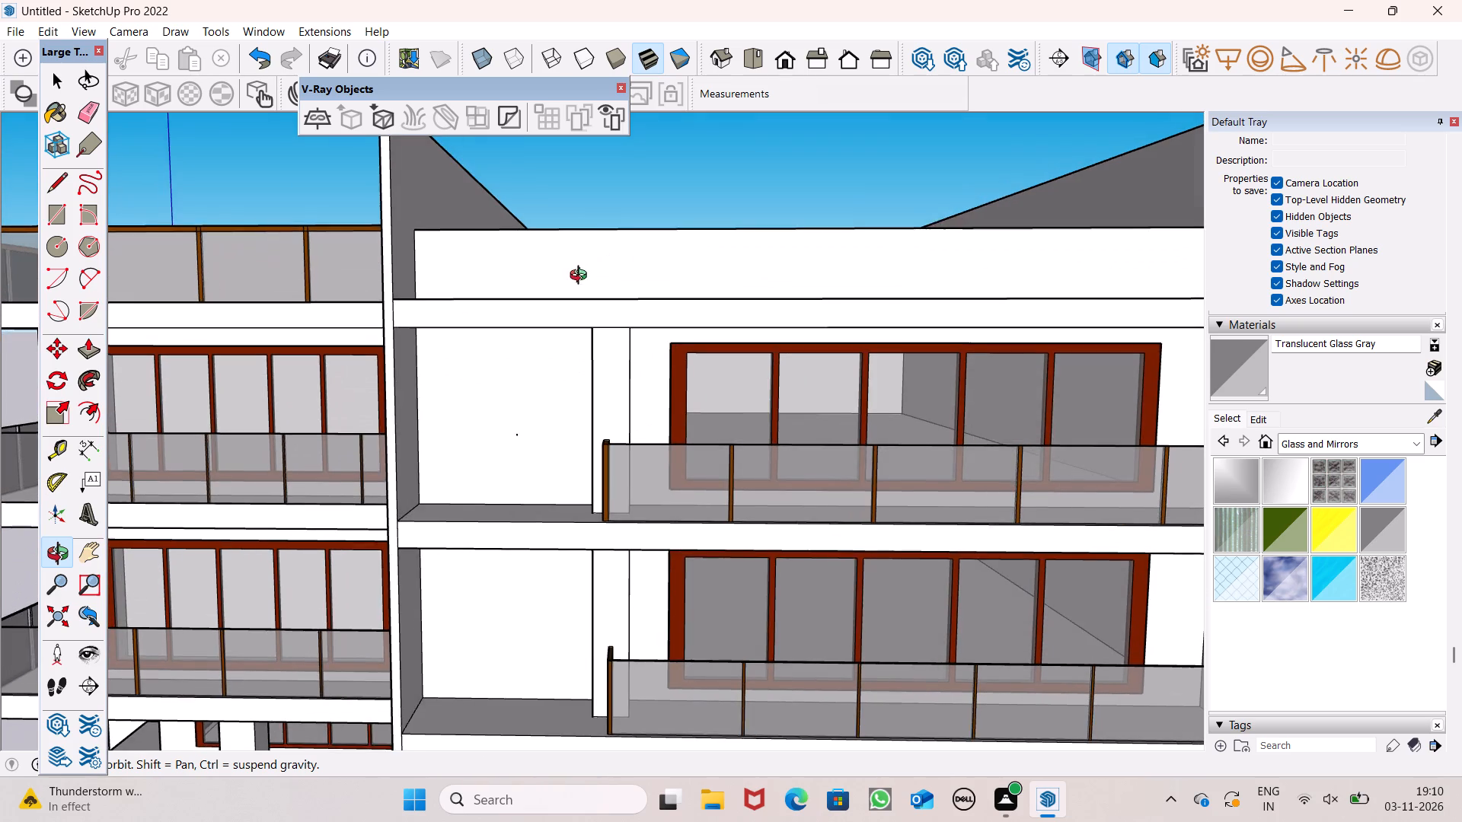
{"action": "middle_click_drag", "start_coordinate": [582, 277], "coordinate": [520, 354]}
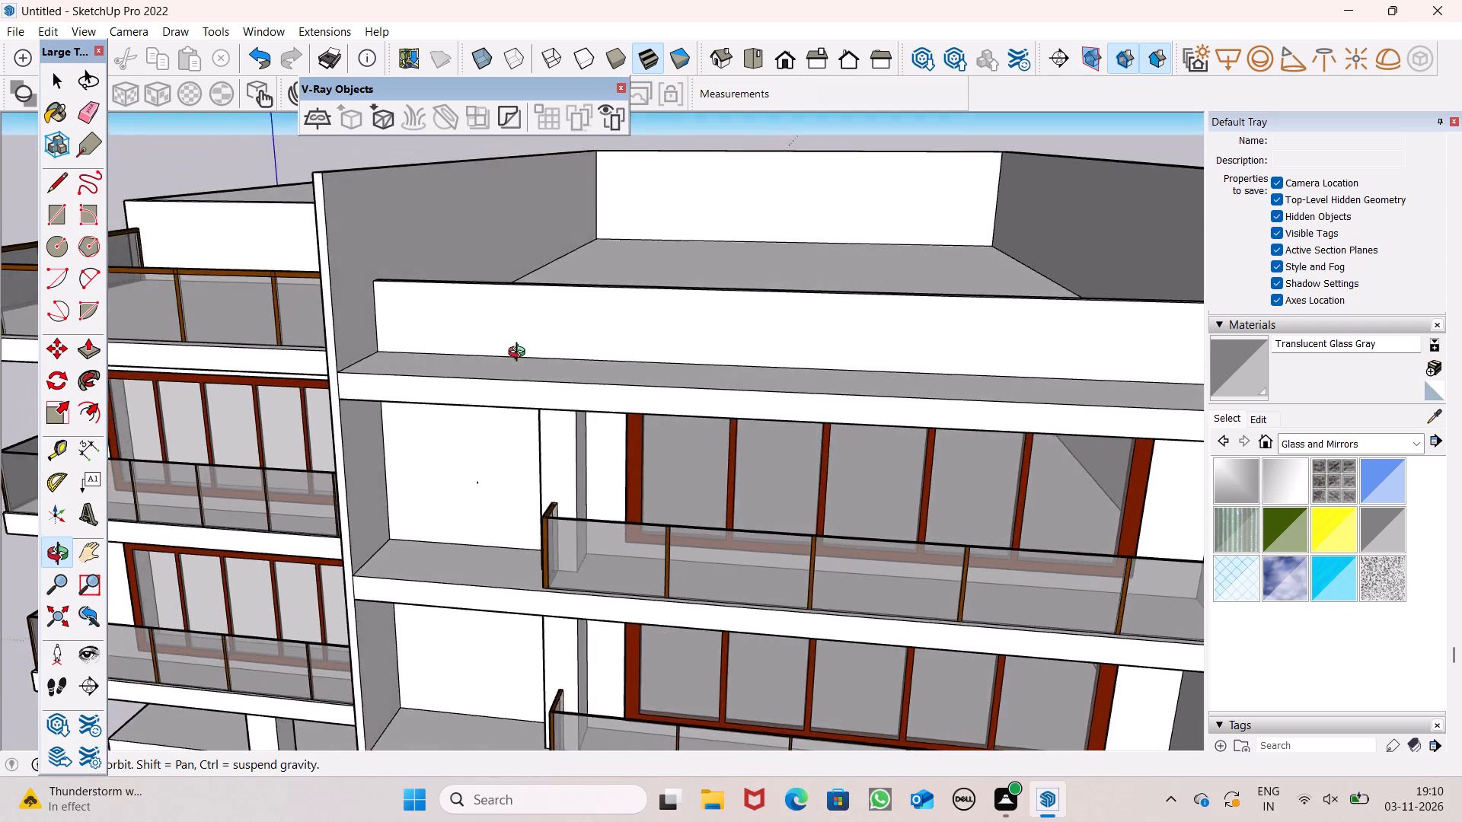
{"action": "middle_click_drag", "start_coordinate": [520, 354], "coordinate": [580, 429]}
{"action": "scroll", "coordinate": [458, 390], "scroll_direction": "up", "scroll_amount": 4}
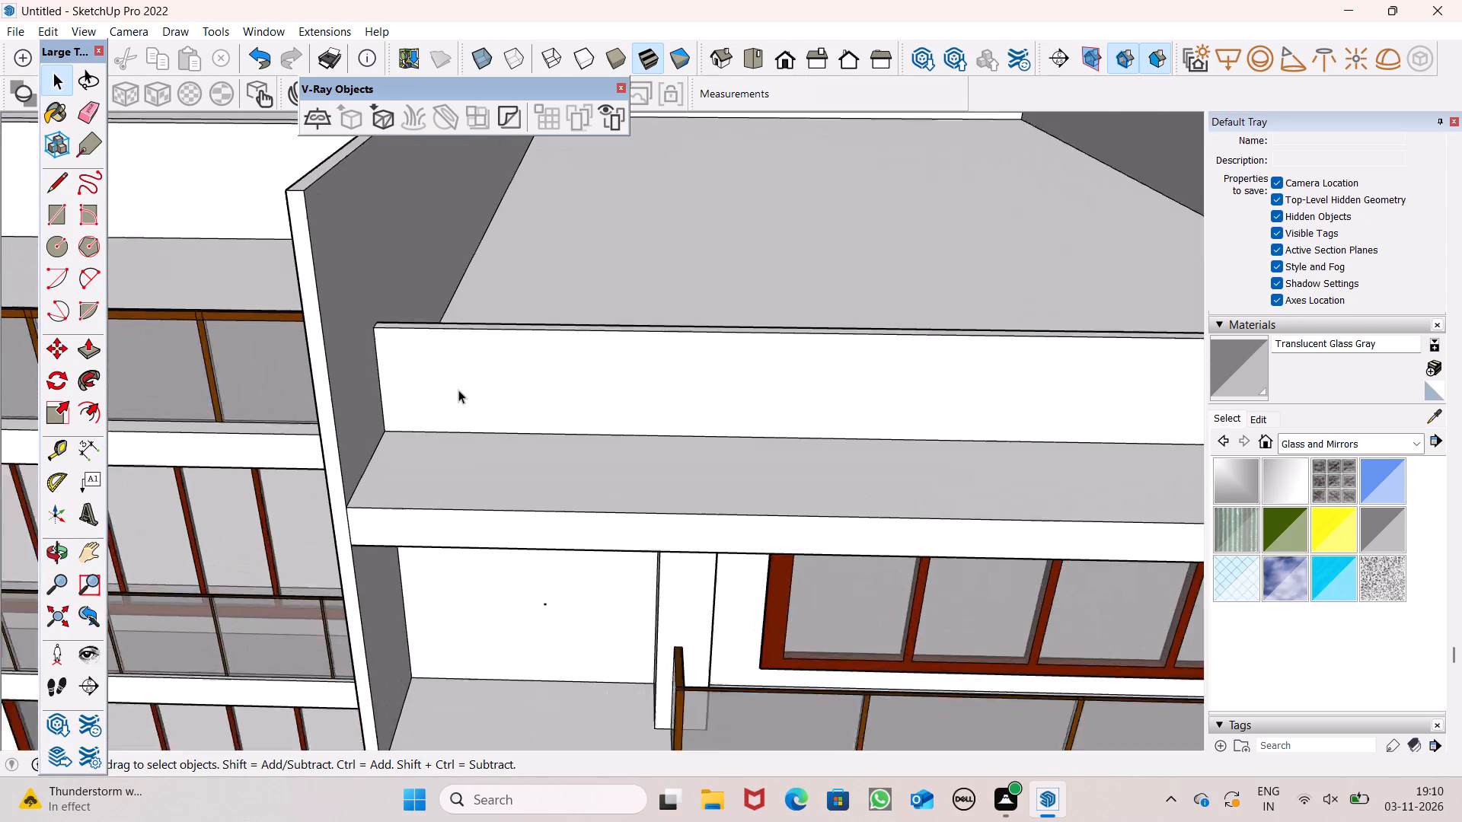
{"action": "scroll", "coordinate": [458, 390], "scroll_direction": "up", "scroll_amount": 3}
{"action": "left_click", "coordinate": [86, 440]}
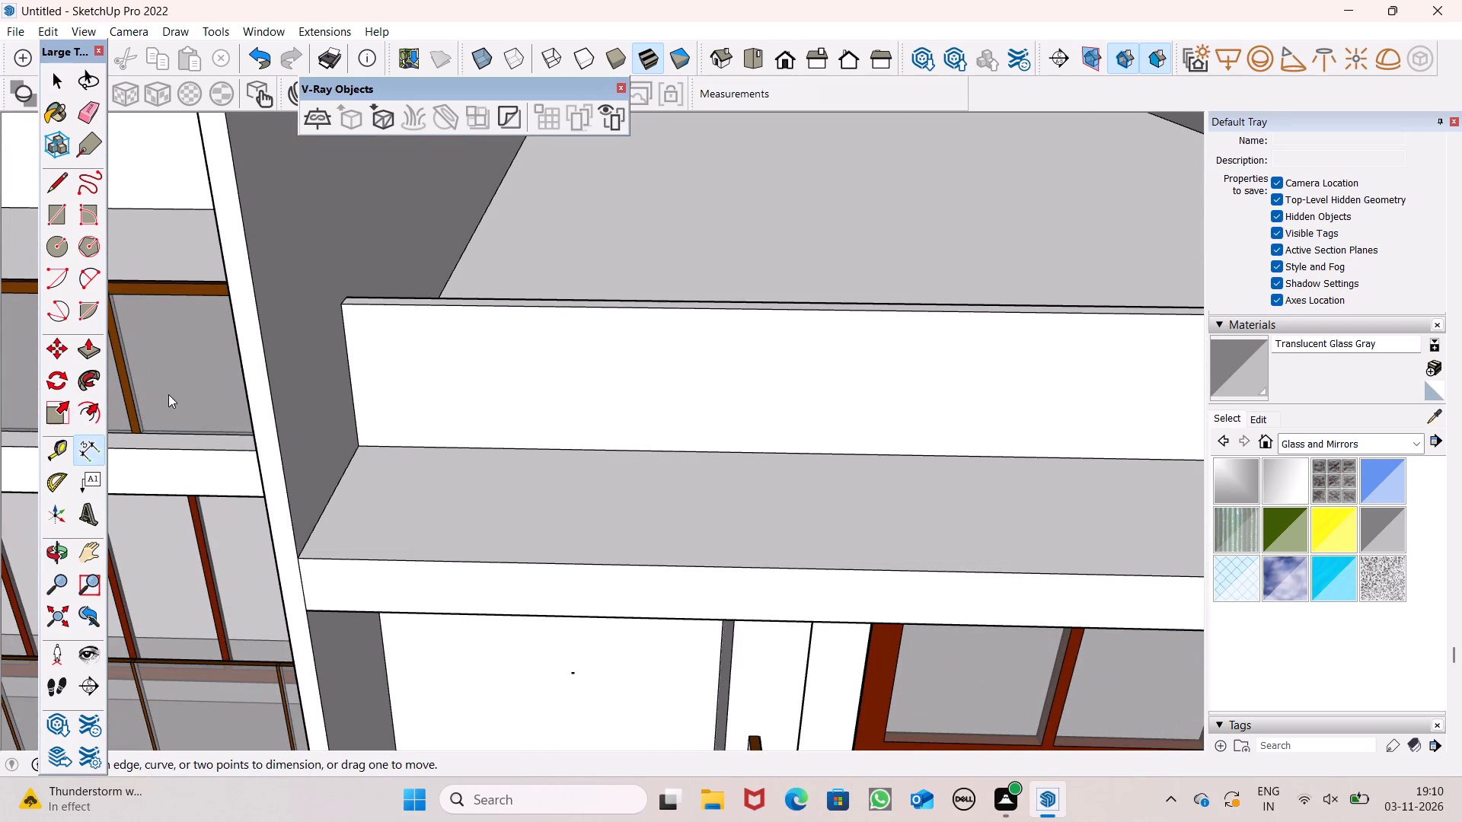
{"action": "scroll", "coordinate": [168, 394], "scroll_direction": "up", "scroll_amount": 6}
{"action": "left_click", "coordinate": [495, 227]}
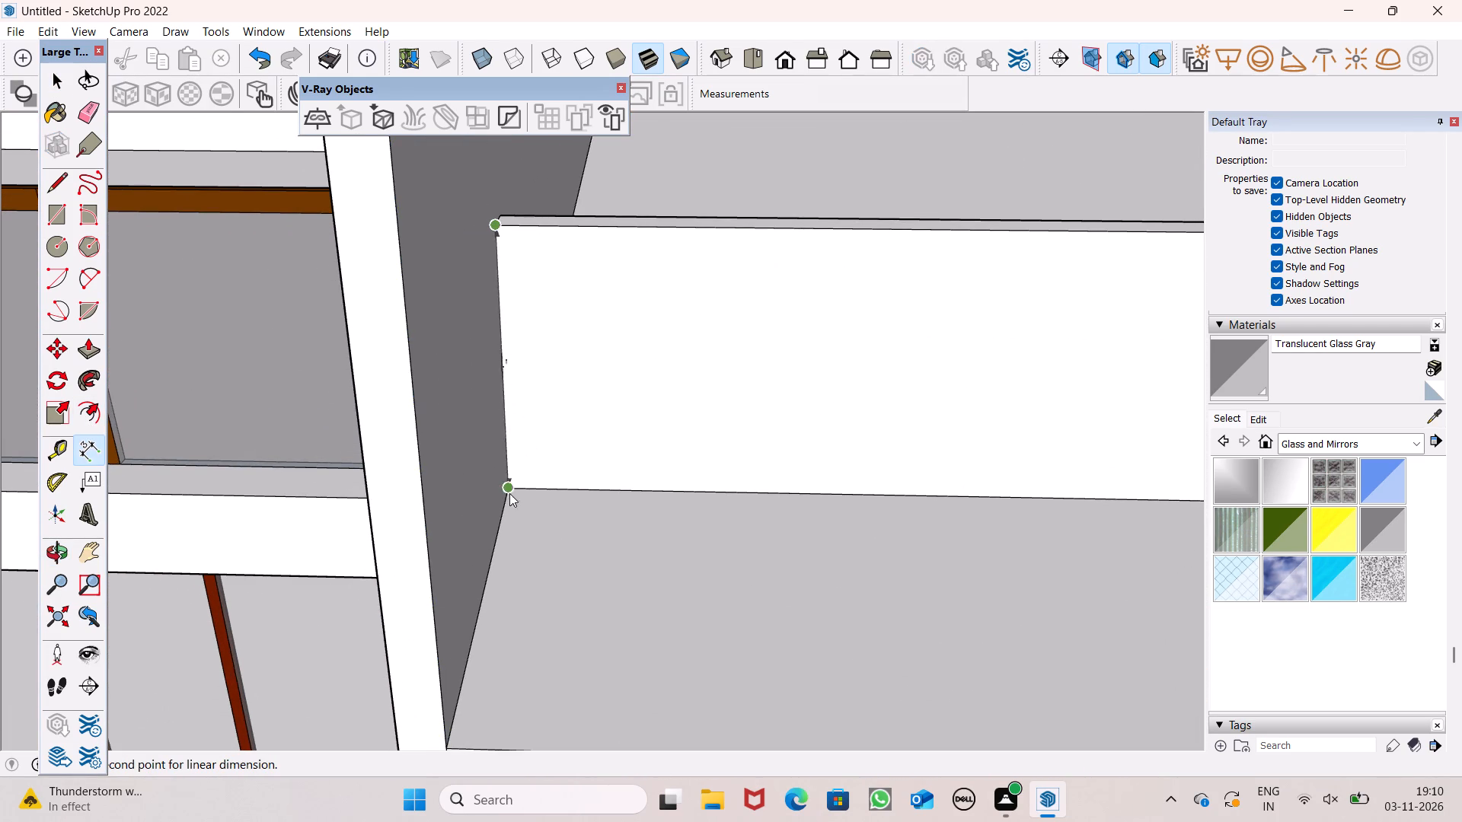
{"action": "left_click", "coordinate": [510, 487]}
{"action": "key", "text": "space"}
Push/Pull the top face of the main roof's front parapet upward by another 1'.
{"action": "scroll", "coordinate": [477, 463], "scroll_direction": "down", "scroll_amount": 5}
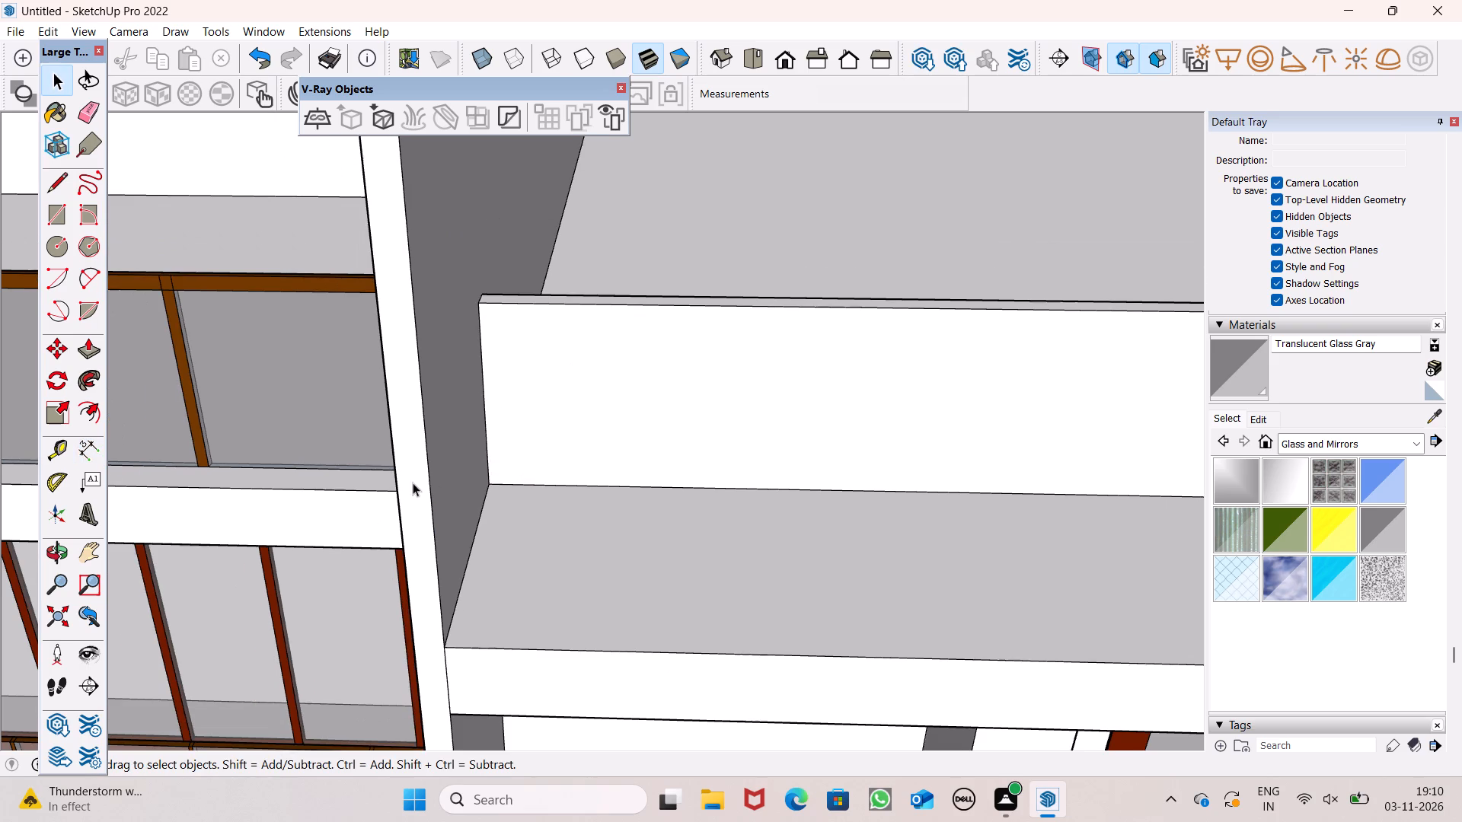
{"action": "scroll", "coordinate": [279, 425], "scroll_direction": "down", "scroll_amount": 12}
{"action": "middle_click_drag", "start_coordinate": [336, 469], "coordinate": [512, 508]}
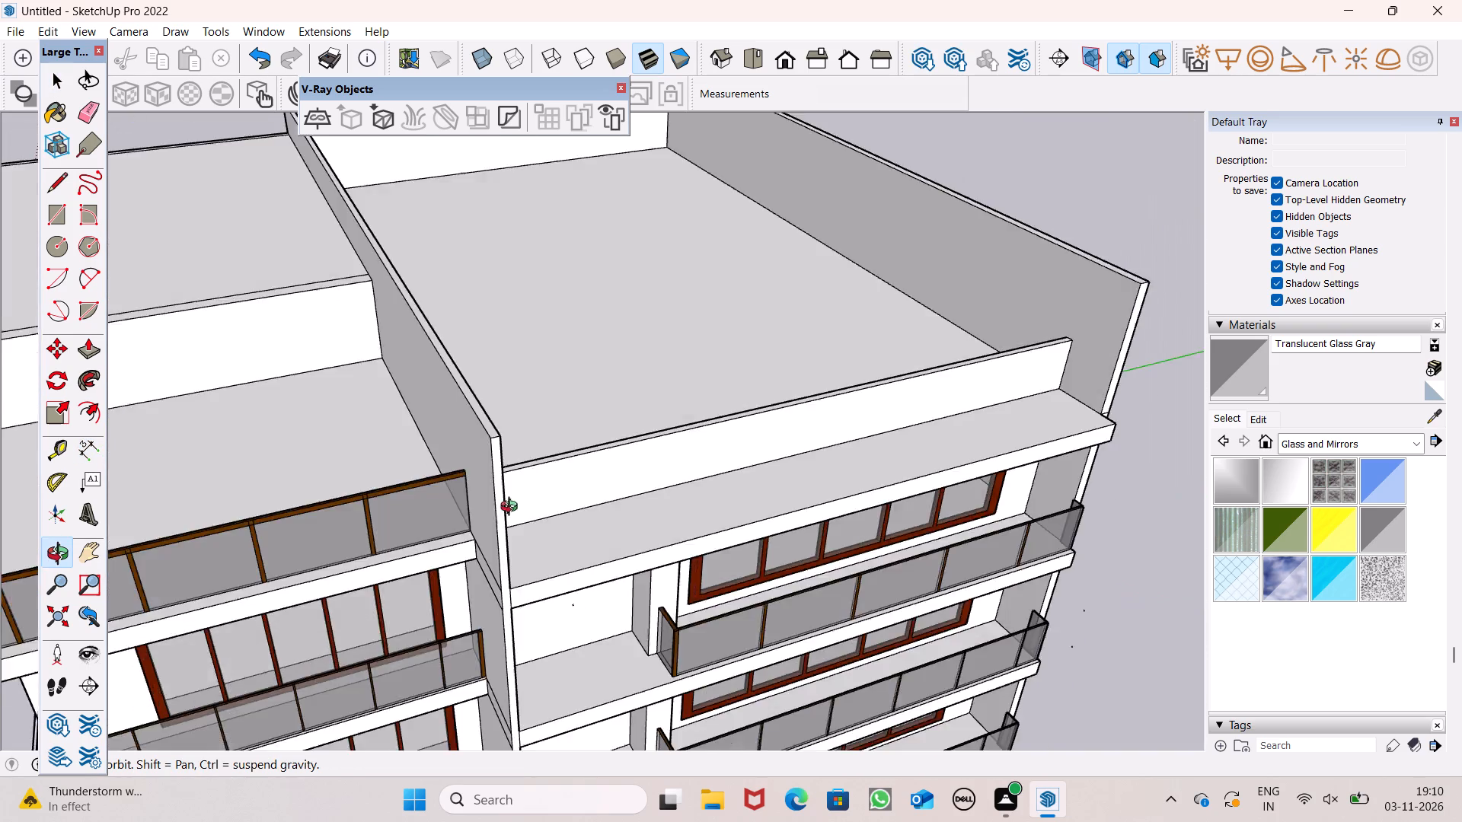
{"action": "middle_click_drag", "start_coordinate": [512, 508], "coordinate": [213, 494]}
{"action": "scroll", "coordinate": [176, 472], "scroll_direction": "up", "scroll_amount": 1}
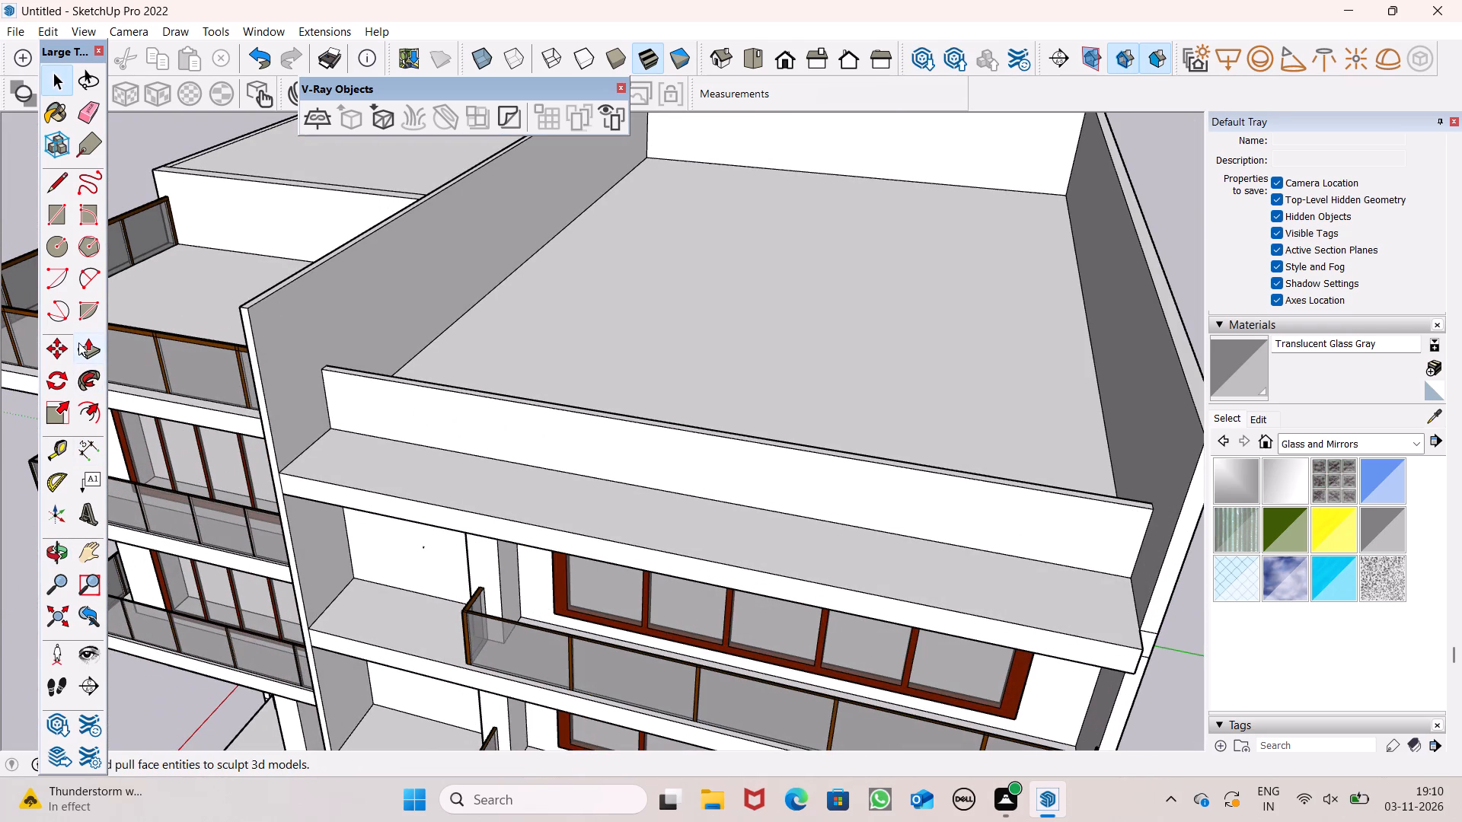
{"action": "left_click", "coordinate": [78, 342]}
{"action": "middle_click_drag", "start_coordinate": [240, 398], "coordinate": [249, 438]}
{"action": "scroll", "coordinate": [312, 420], "scroll_direction": "up", "scroll_amount": 6}
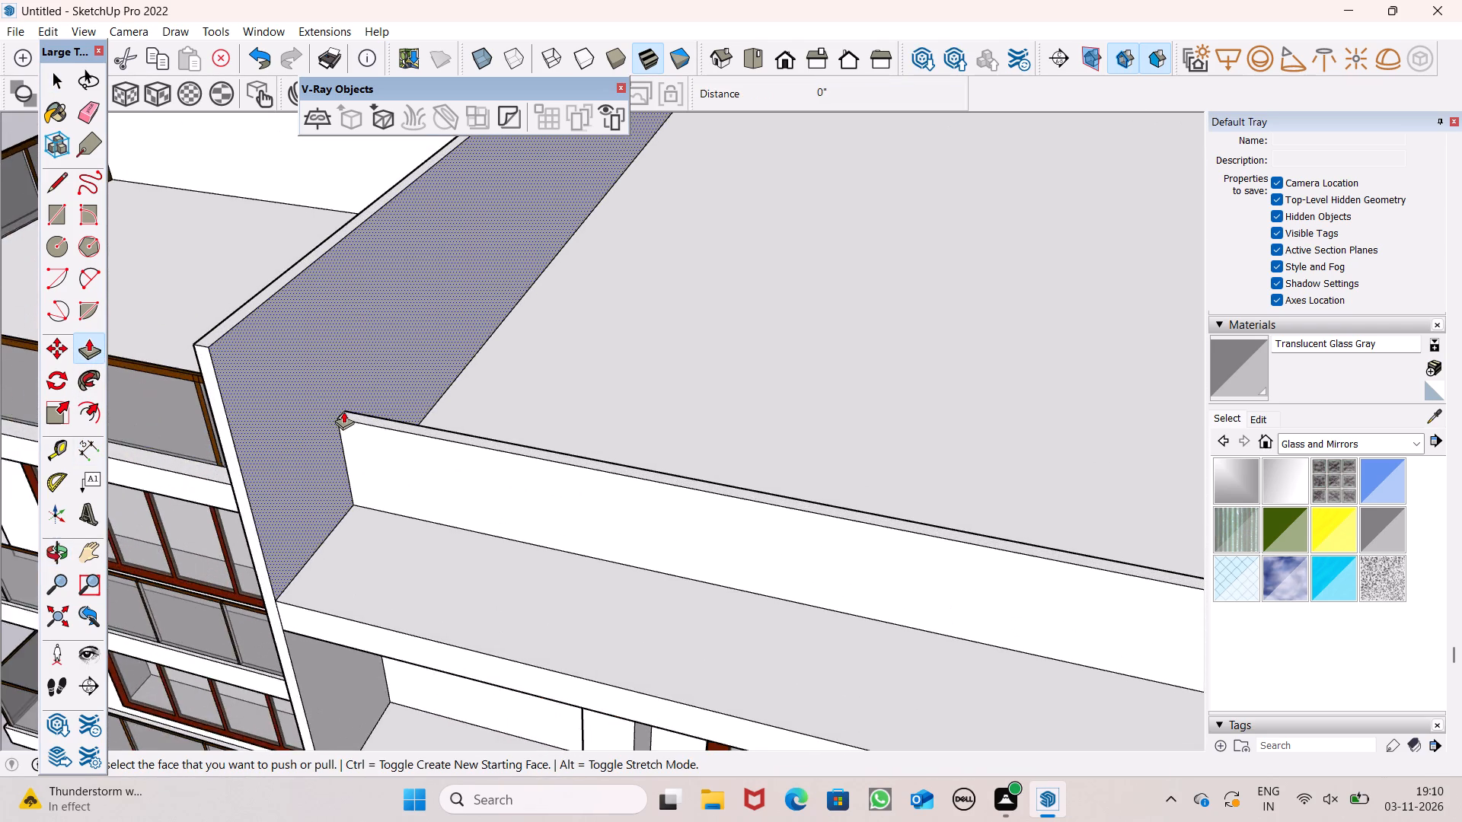
{"action": "scroll", "coordinate": [347, 410], "scroll_direction": "up", "scroll_amount": 5}
{"action": "left_click_drag", "start_coordinate": [352, 416], "coordinate": [372, 358]}
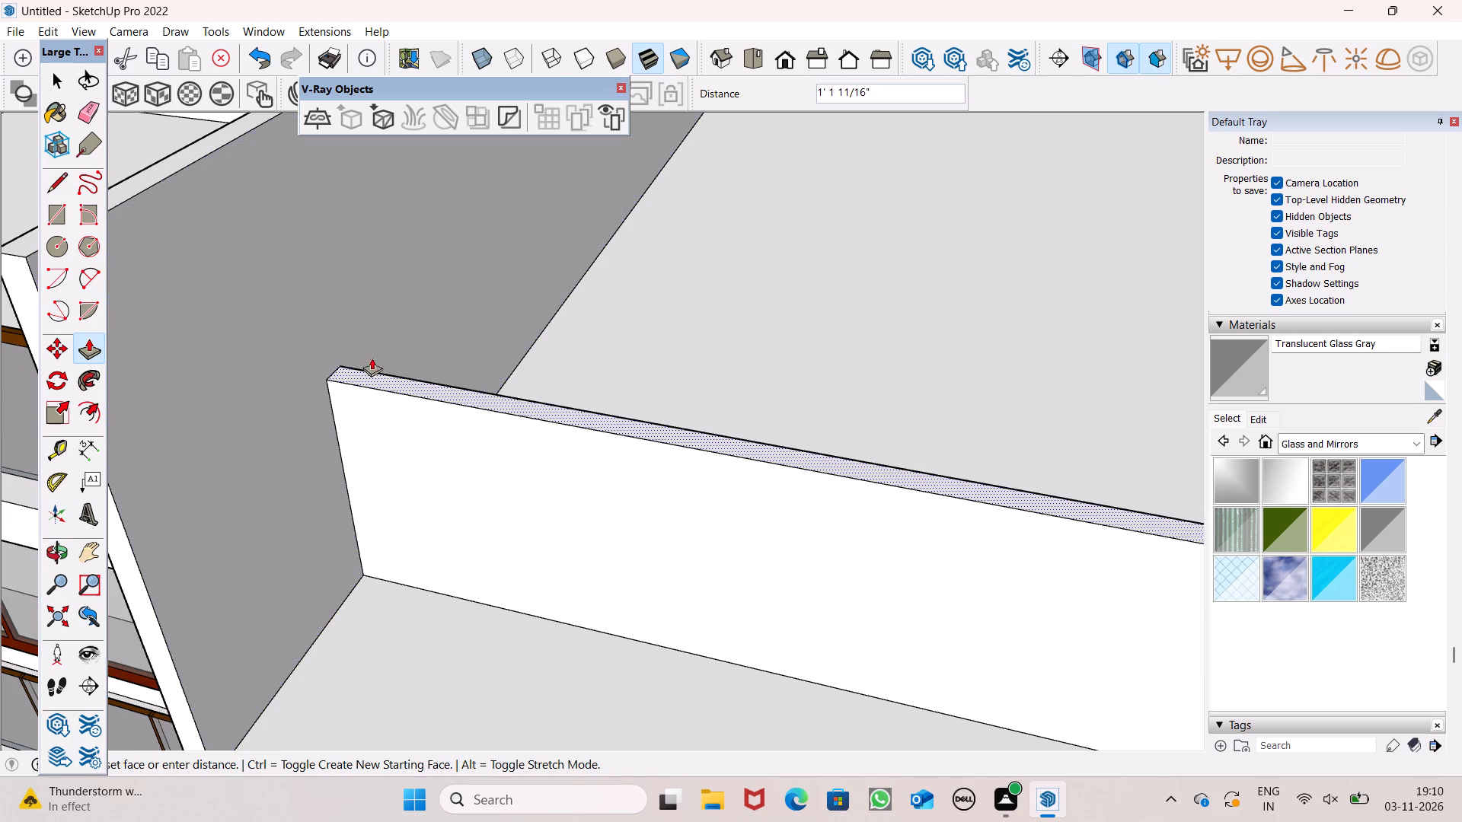
{"action": "left_click_drag", "start_coordinate": [372, 358], "coordinate": [375, 352]}
{"action": "type", "text": "1'"}
{"action": "key", "text": "Return"}
{"action": "scroll", "coordinate": [331, 353], "scroll_direction": "down", "scroll_amount": 5}
{"action": "key", "text": "space"}
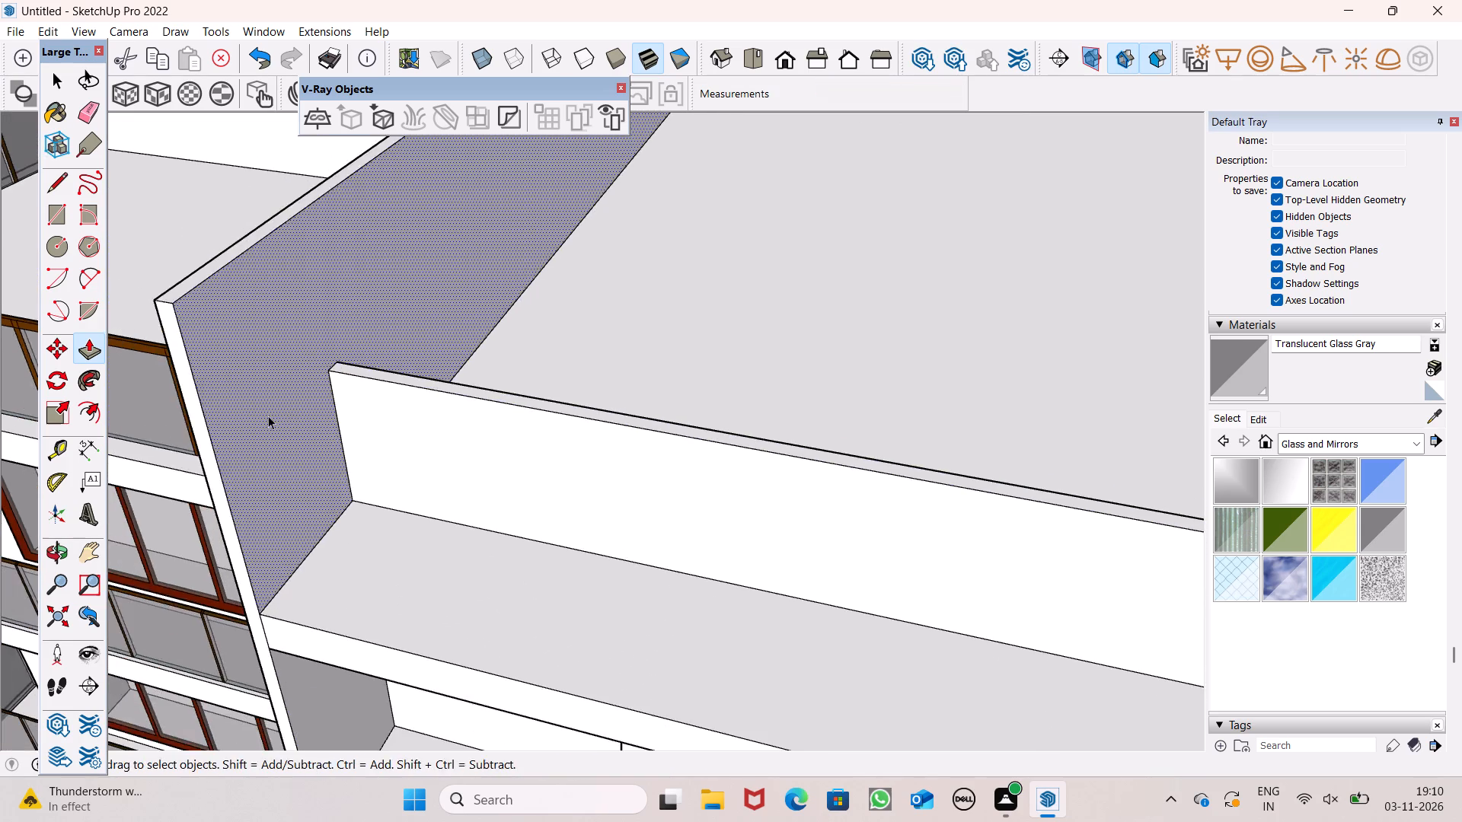
Draw a 5' vertical line down the front parapet's outer face, close to its end beside the neighbouring building block.
{"action": "middle_click_drag", "start_coordinate": [267, 417], "coordinate": [412, 361]}
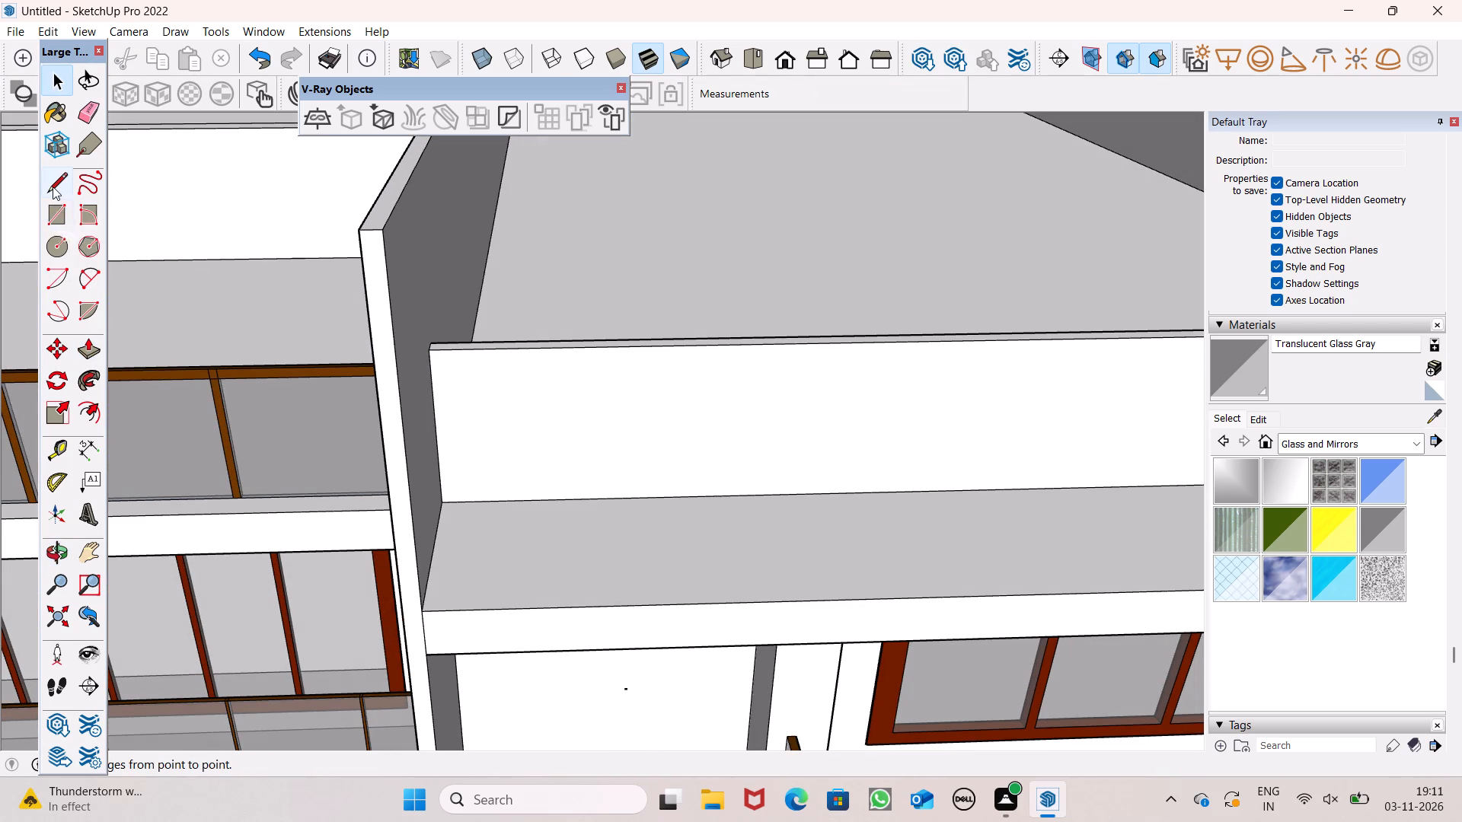
{"action": "left_click", "coordinate": [55, 182]}
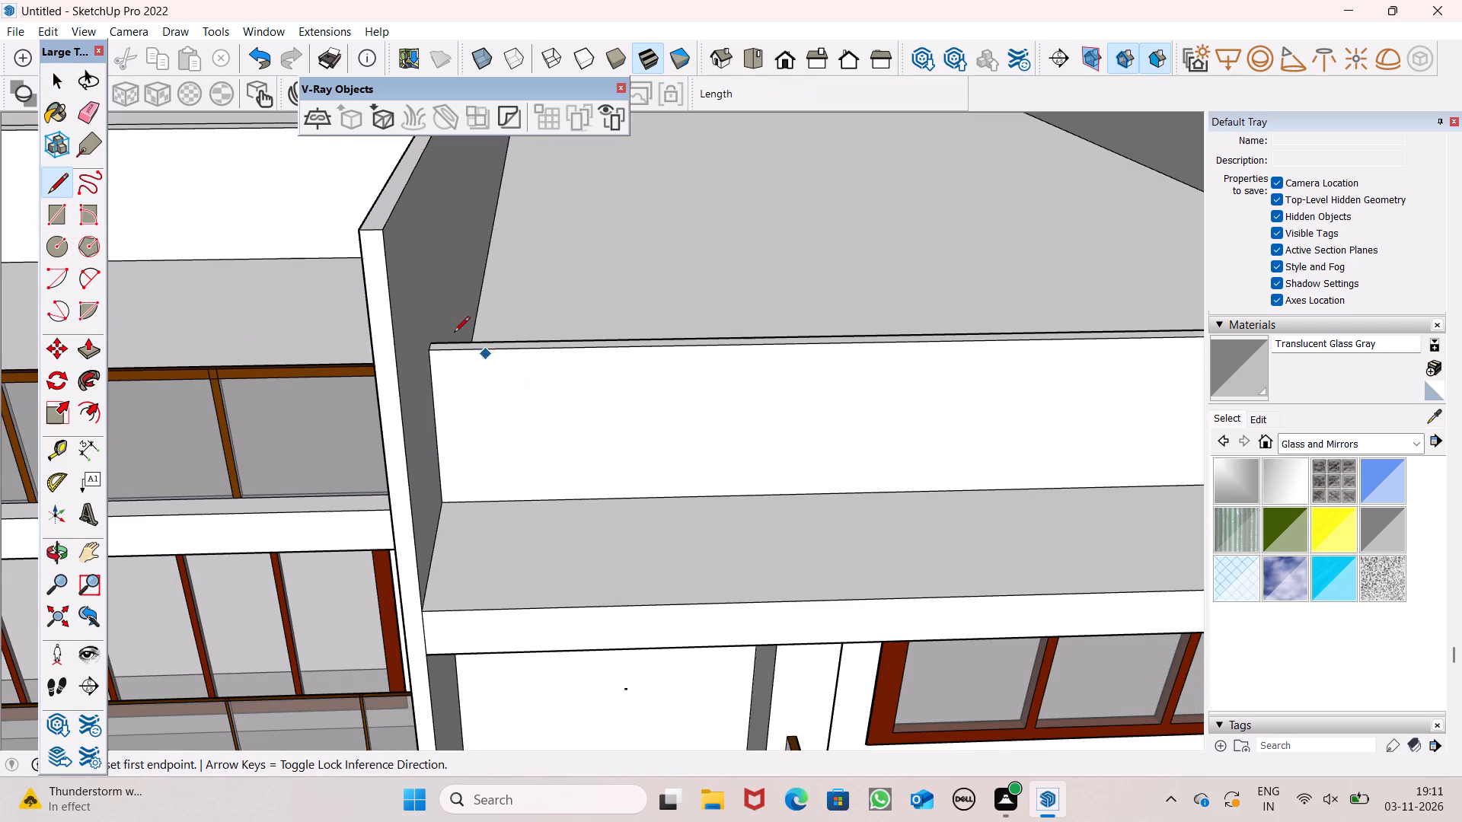
{"action": "scroll", "coordinate": [454, 333], "scroll_direction": "up", "scroll_amount": 6}
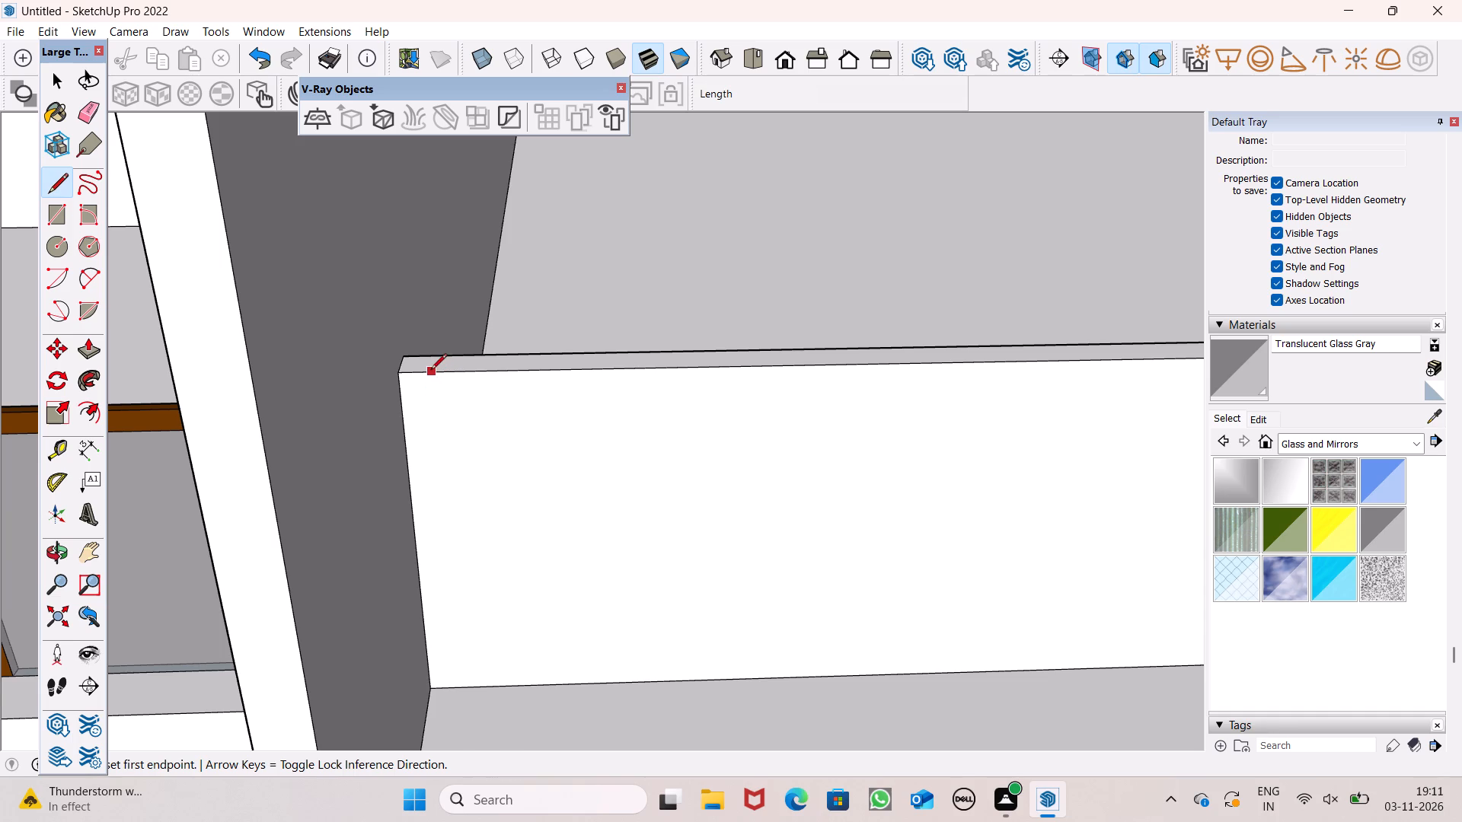
{"action": "left_click", "coordinate": [431, 370]}
{"action": "scroll", "coordinate": [436, 421], "scroll_direction": "down", "scroll_amount": 9}
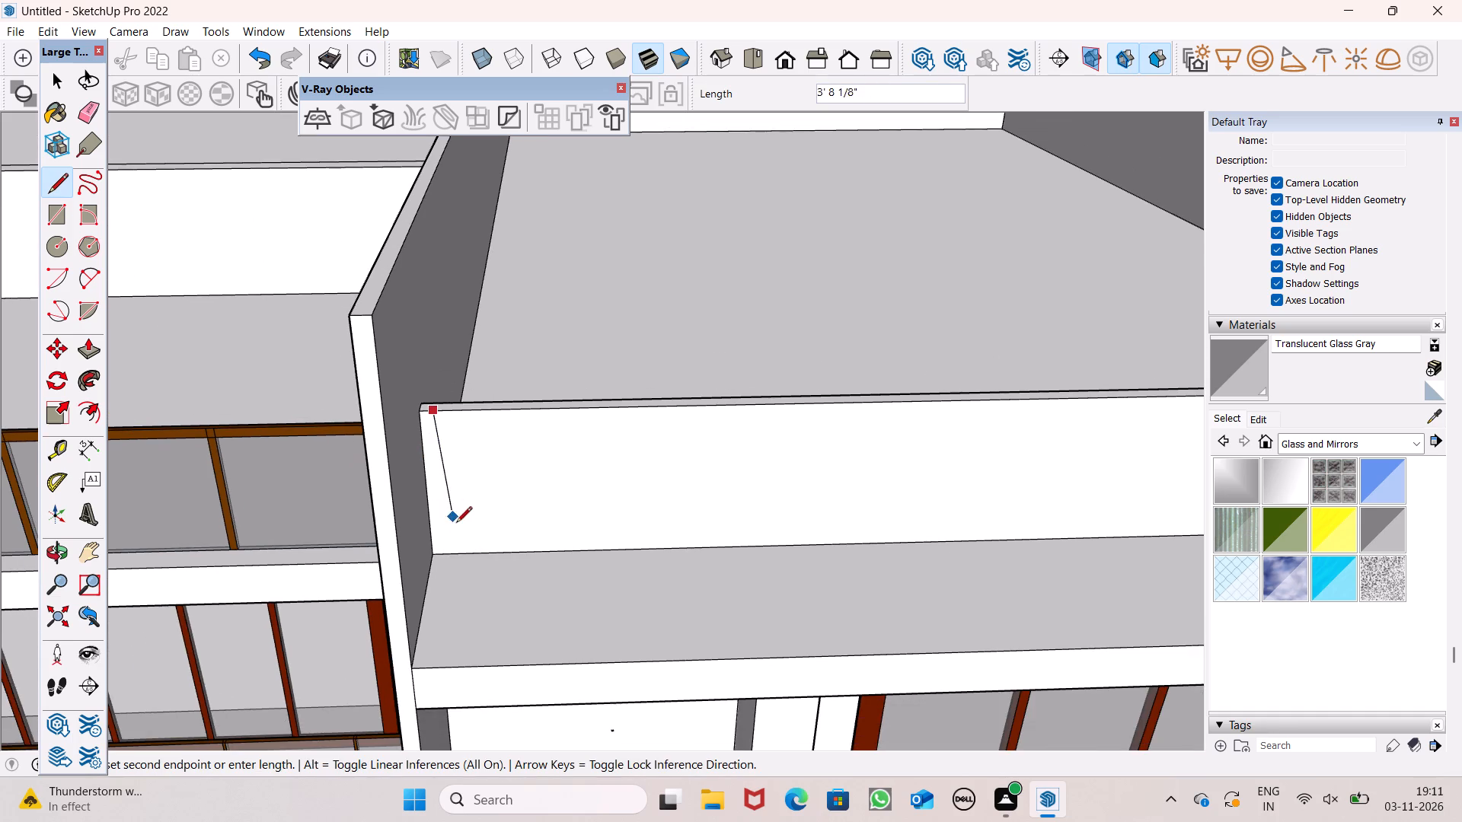
{"action": "scroll", "coordinate": [460, 538], "scroll_direction": "up", "scroll_amount": 4}
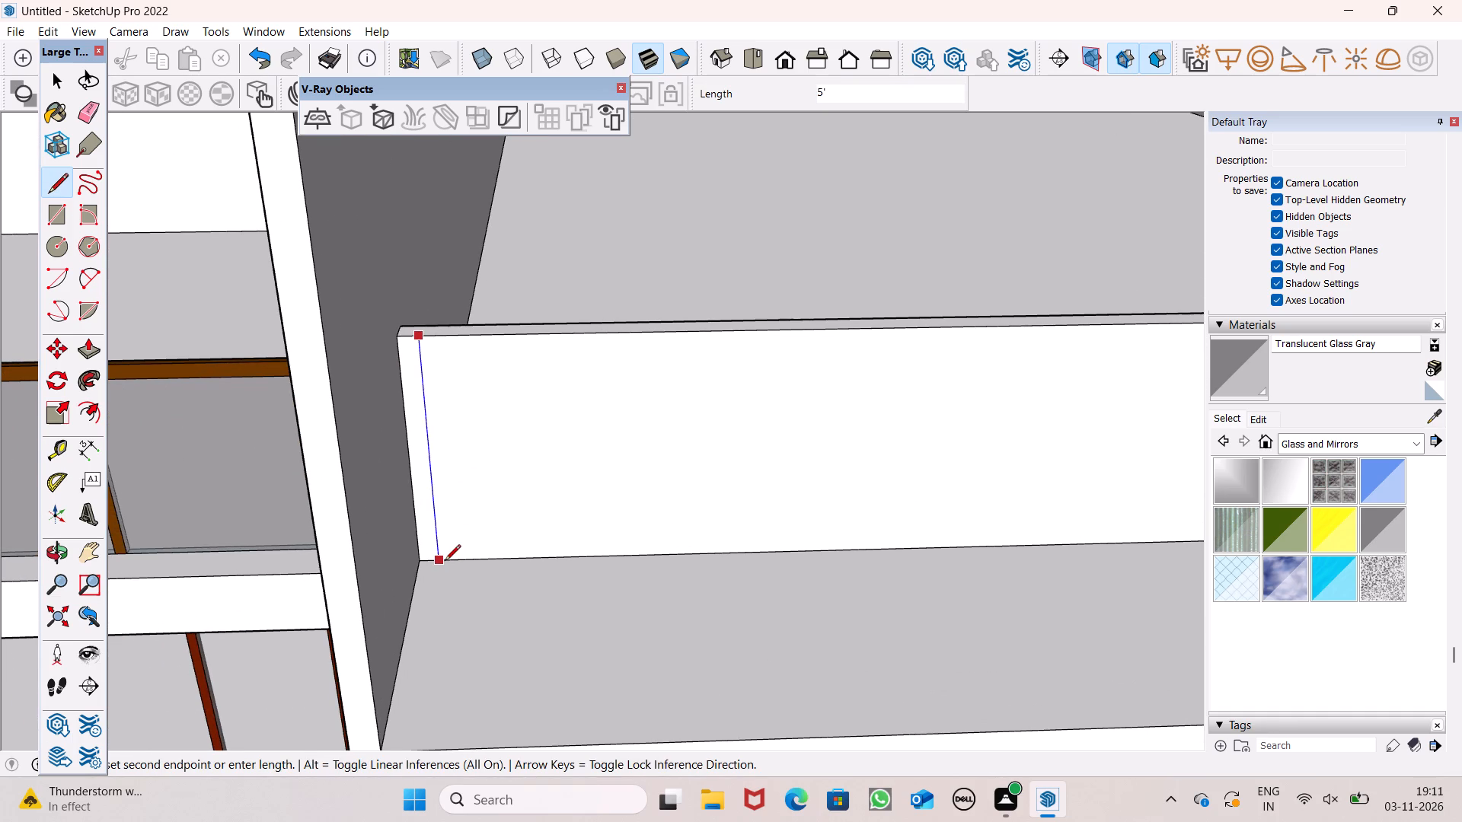
{"action": "left_click", "coordinate": [445, 562]}
{"action": "scroll", "coordinate": [384, 540], "scroll_direction": "down", "scroll_amount": 6}
{"action": "scroll", "coordinate": [318, 542], "scroll_direction": "down", "scroll_amount": 3}
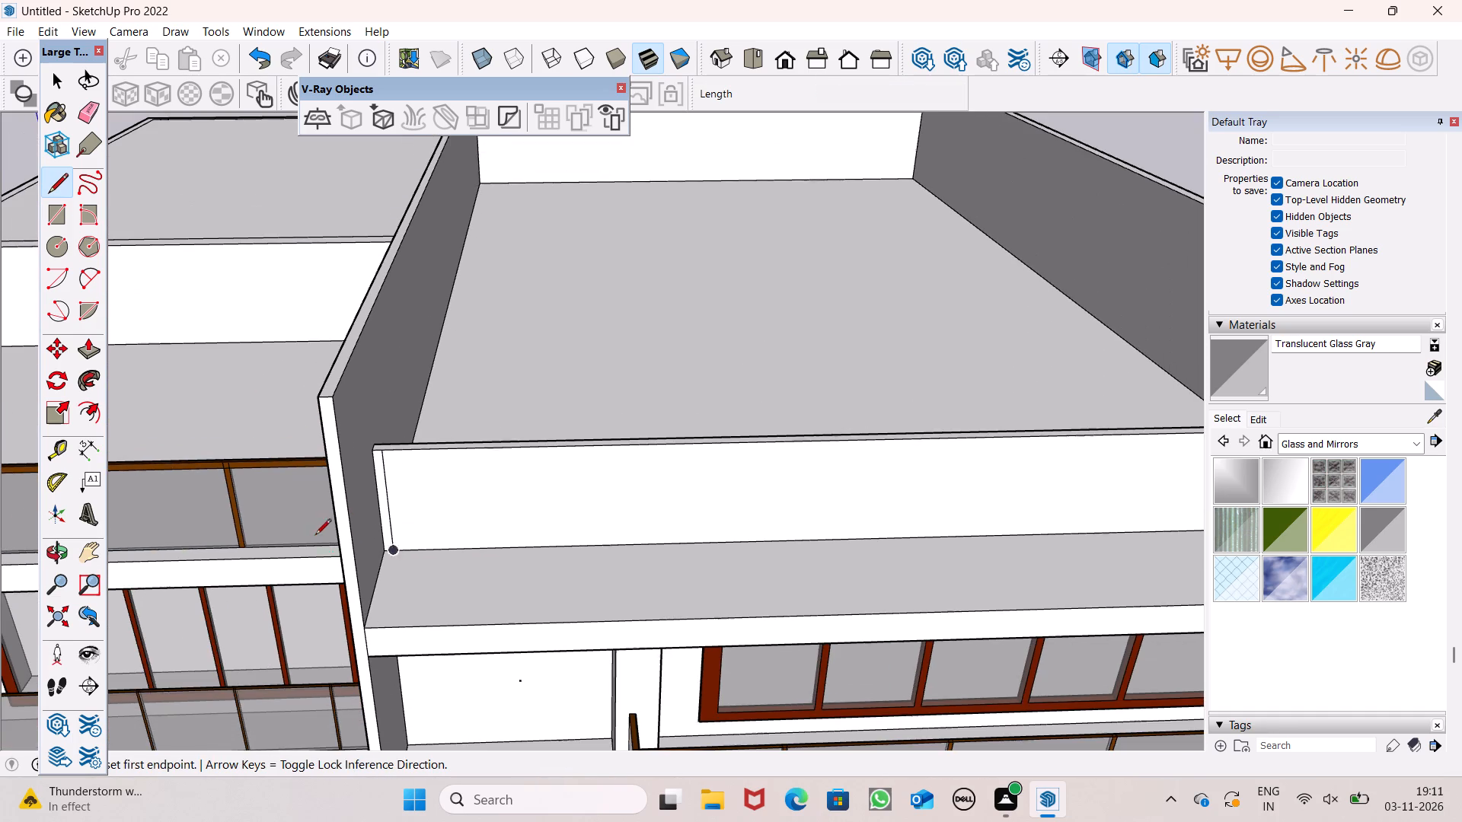
{"action": "middle_click_drag", "start_coordinate": [563, 547], "coordinate": [514, 537]}
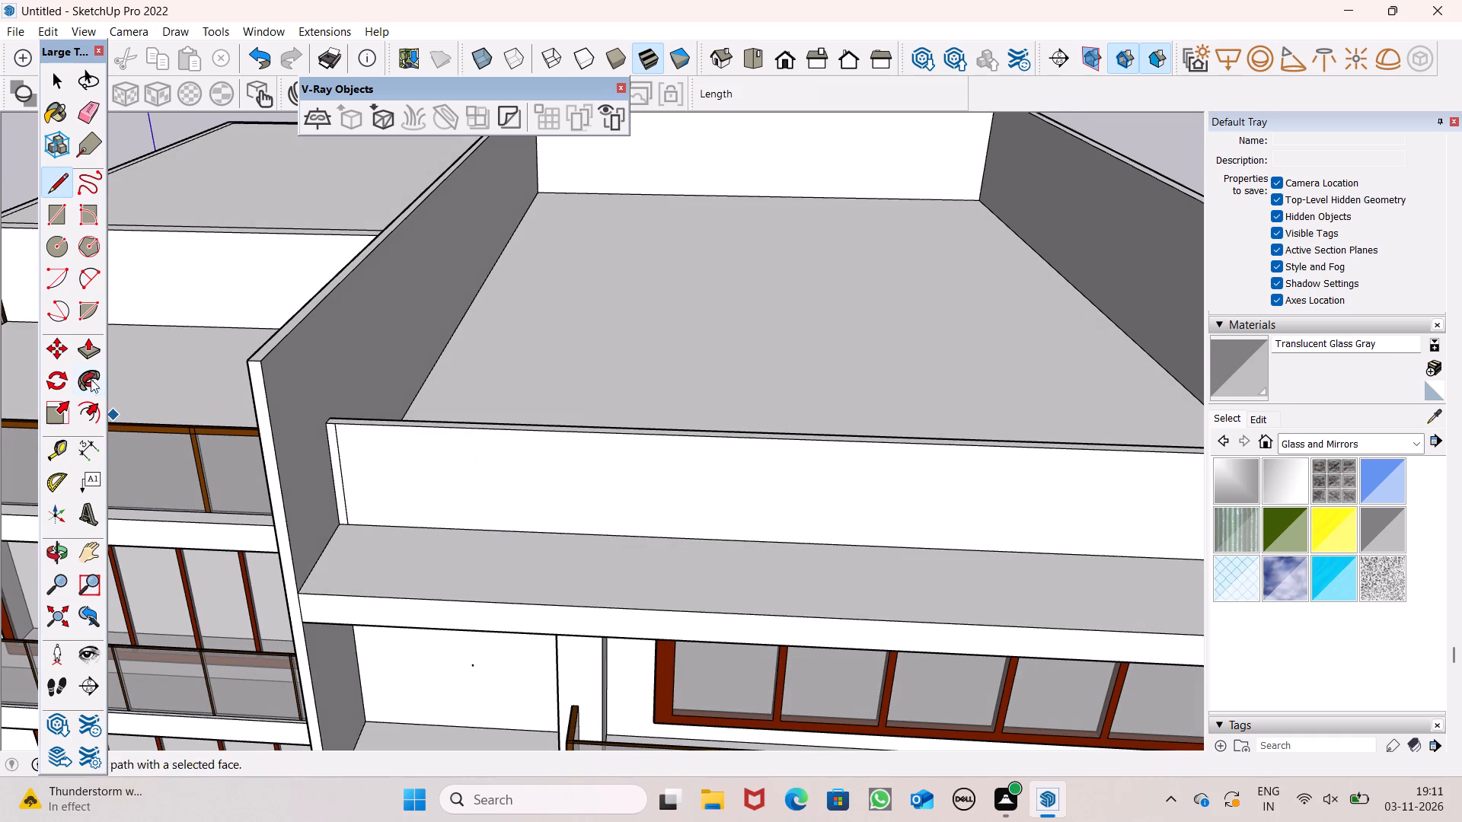
Draw a narrow rectangle about 3" wide and 5' high on the front parapet's face, a short way from the end line.
{"action": "left_click", "coordinate": [53, 212]}
{"action": "scroll", "coordinate": [553, 499], "scroll_direction": "down", "scroll_amount": 1}
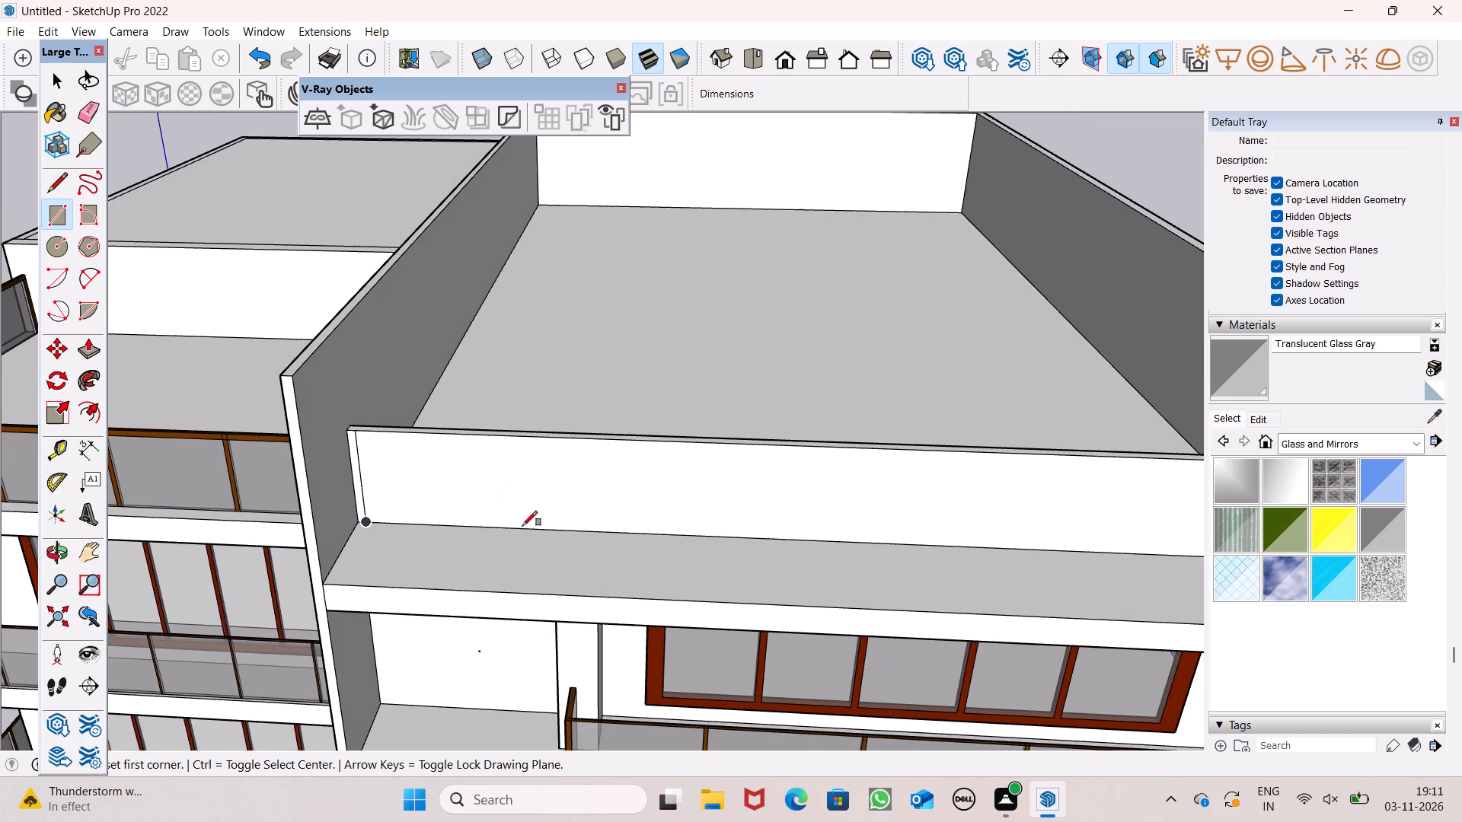
{"action": "middle_click_drag", "start_coordinate": [534, 534], "coordinate": [579, 508]}
{"action": "scroll", "coordinate": [526, 465], "scroll_direction": "up", "scroll_amount": 3}
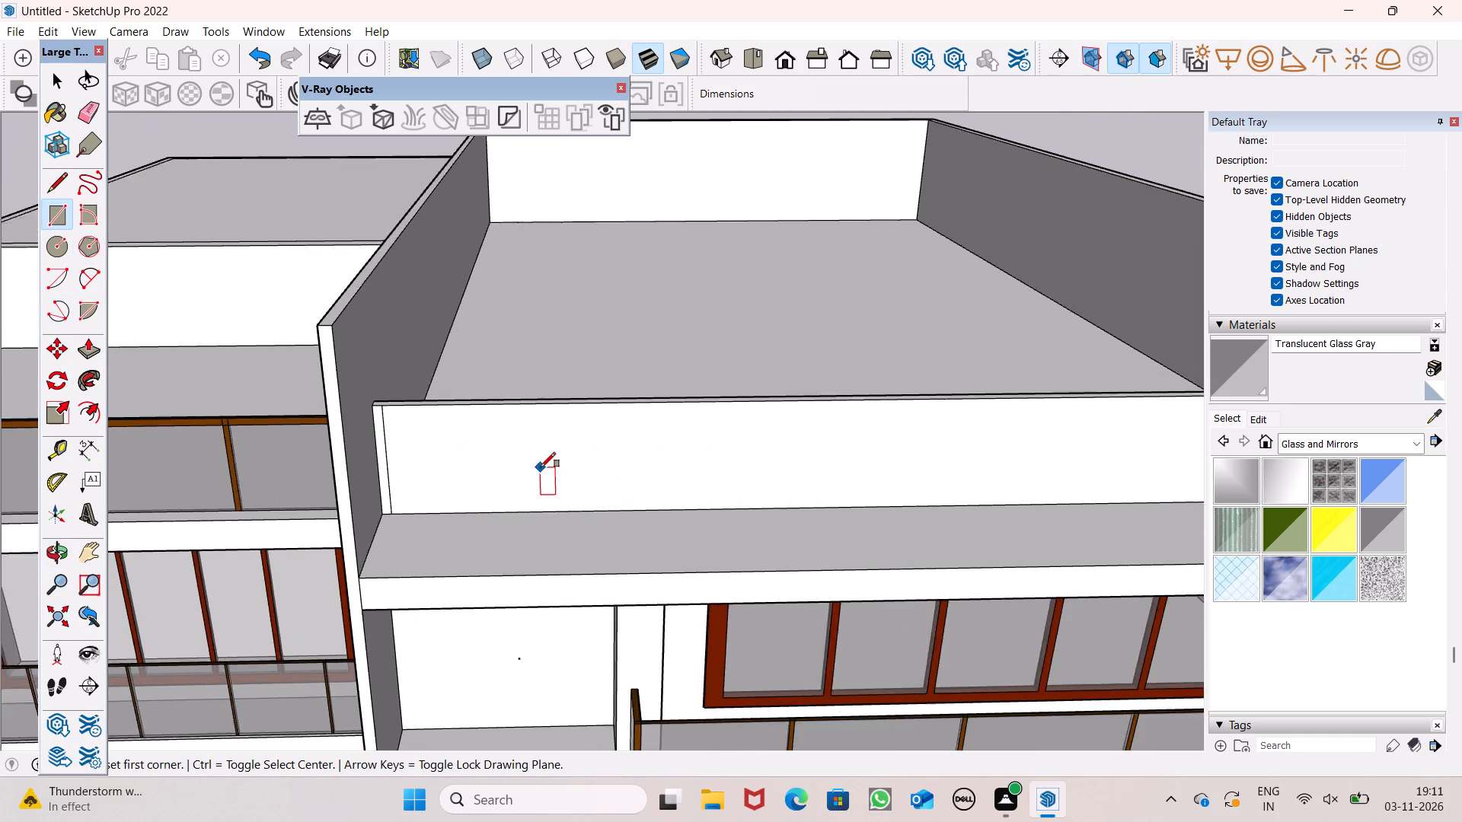
{"action": "scroll", "coordinate": [541, 467], "scroll_direction": "up", "scroll_amount": 3}
{"action": "scroll", "coordinate": [618, 456], "scroll_direction": "down", "scroll_amount": 4}
{"action": "middle_click_drag", "start_coordinate": [688, 492], "coordinate": [678, 503]}
{"action": "scroll", "coordinate": [585, 508], "scroll_direction": "up", "scroll_amount": 5}
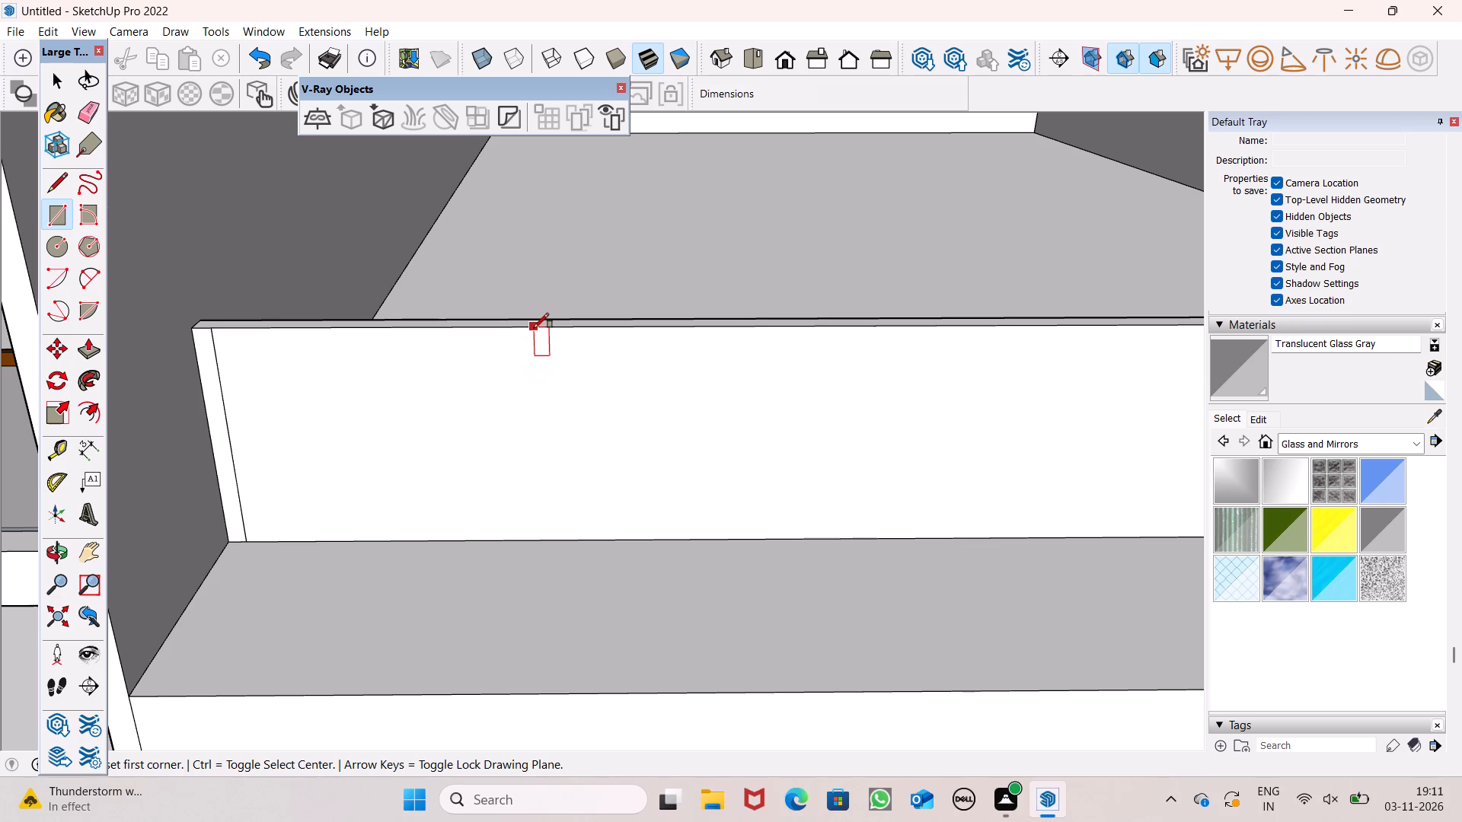
{"action": "left_click", "coordinate": [534, 328]}
{"action": "scroll", "coordinate": [544, 534], "scroll_direction": "up", "scroll_amount": 3}
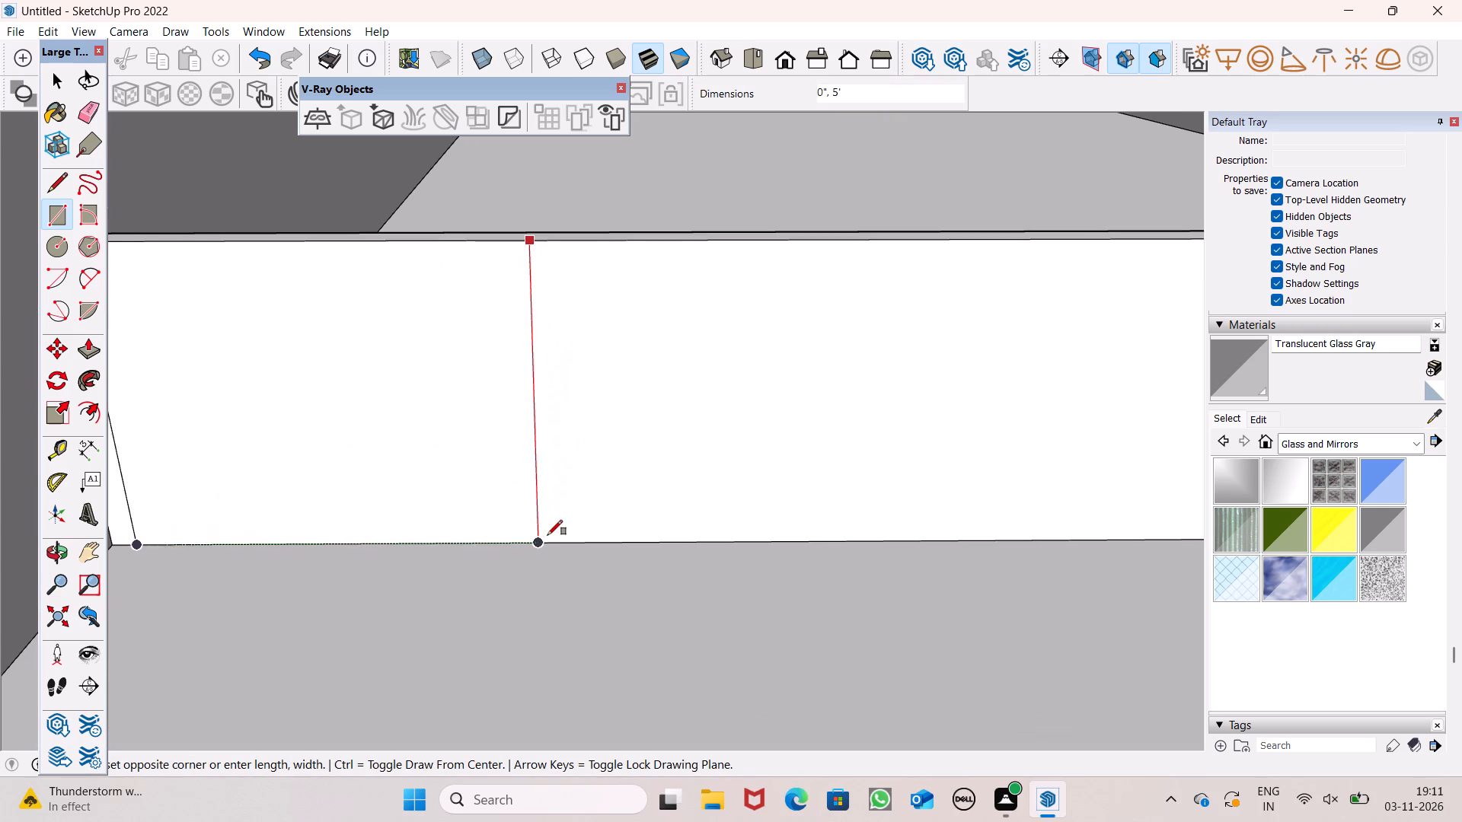
{"action": "left_click", "coordinate": [553, 535]}
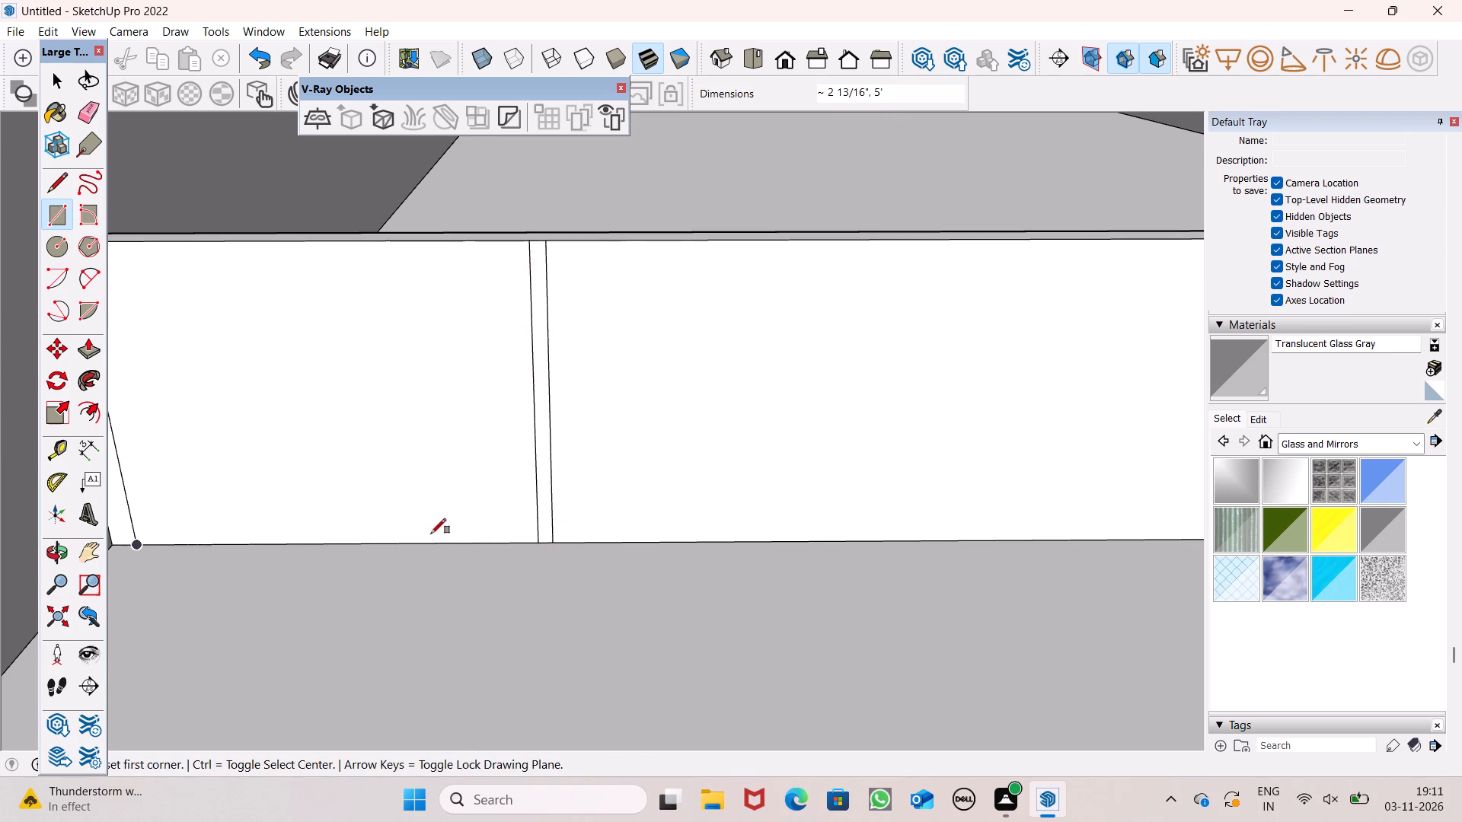
Move the narrow rectangular strip about 3 3/4" along the front parapet, away from the end line.
{"action": "scroll", "coordinate": [430, 534], "scroll_direction": "down", "scroll_amount": 3}
{"action": "middle_click_drag", "start_coordinate": [521, 550], "coordinate": [499, 549]}
{"action": "key", "text": "space"}
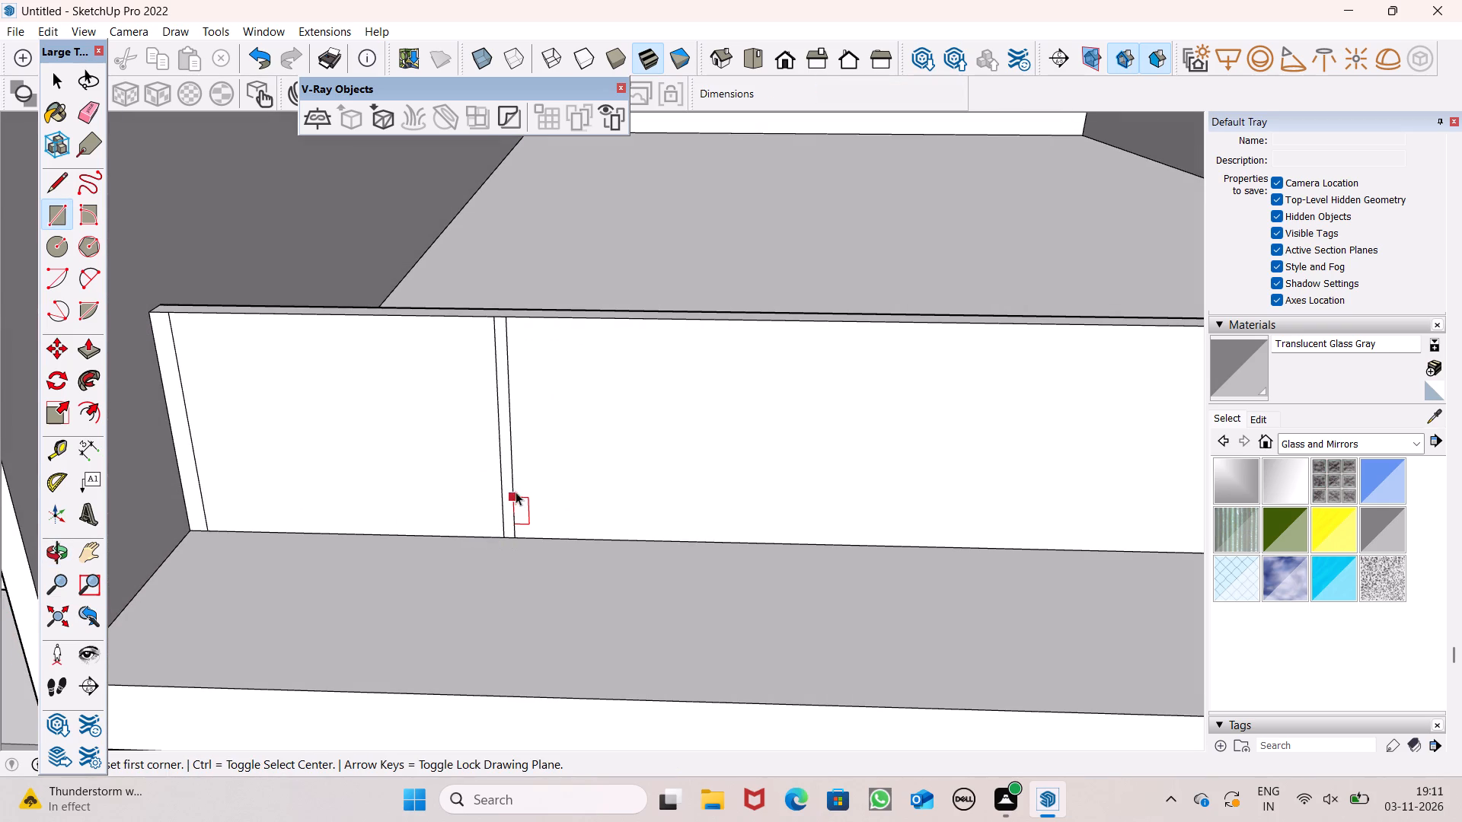
{"action": "double_click", "coordinate": [509, 487]}
{"action": "scroll", "coordinate": [491, 508], "scroll_direction": "down", "scroll_amount": 6}
{"action": "middle_click_drag", "start_coordinate": [602, 512], "coordinate": [592, 521]}
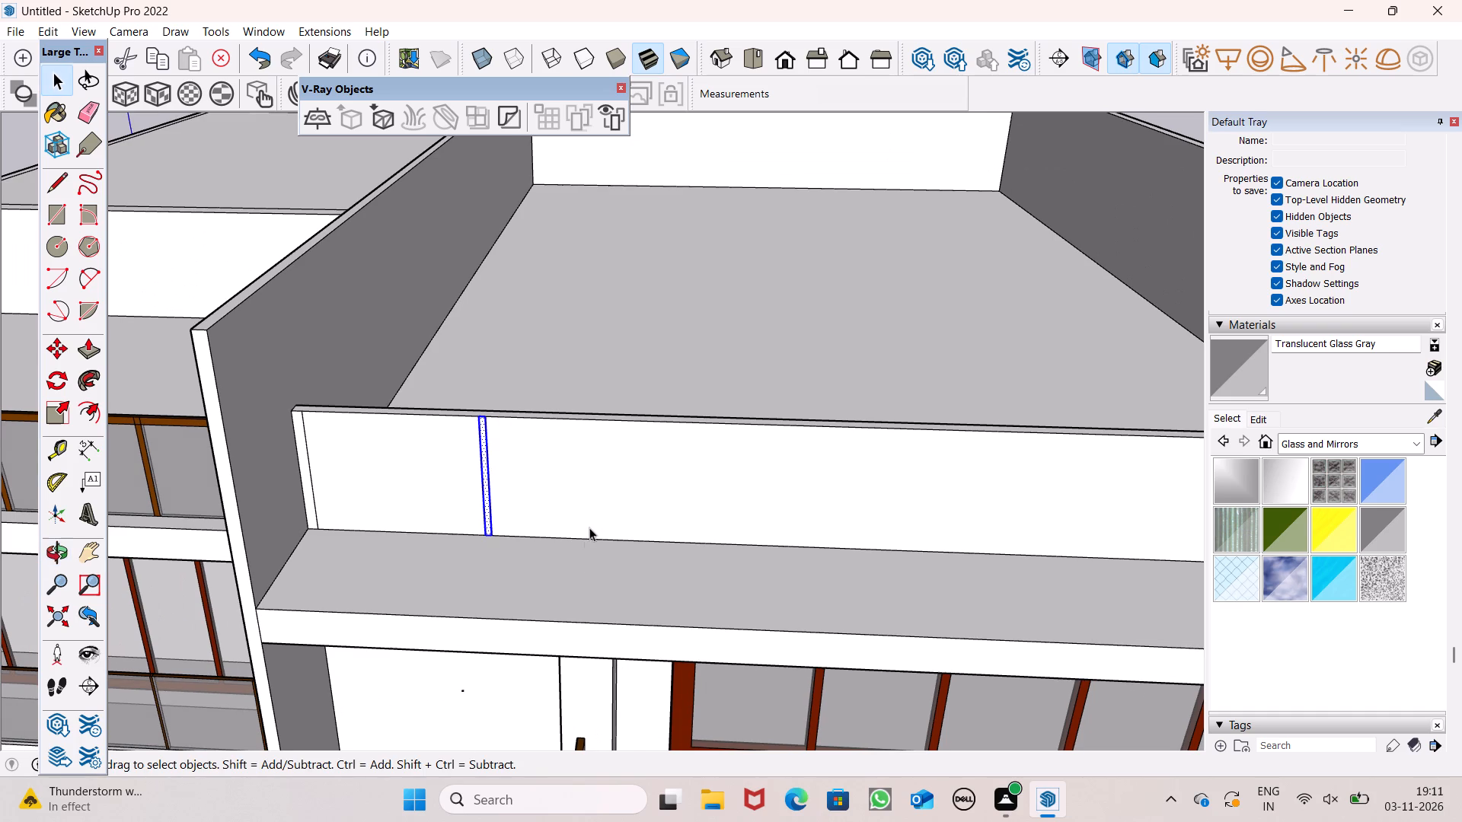
{"action": "key", "text": "m"}
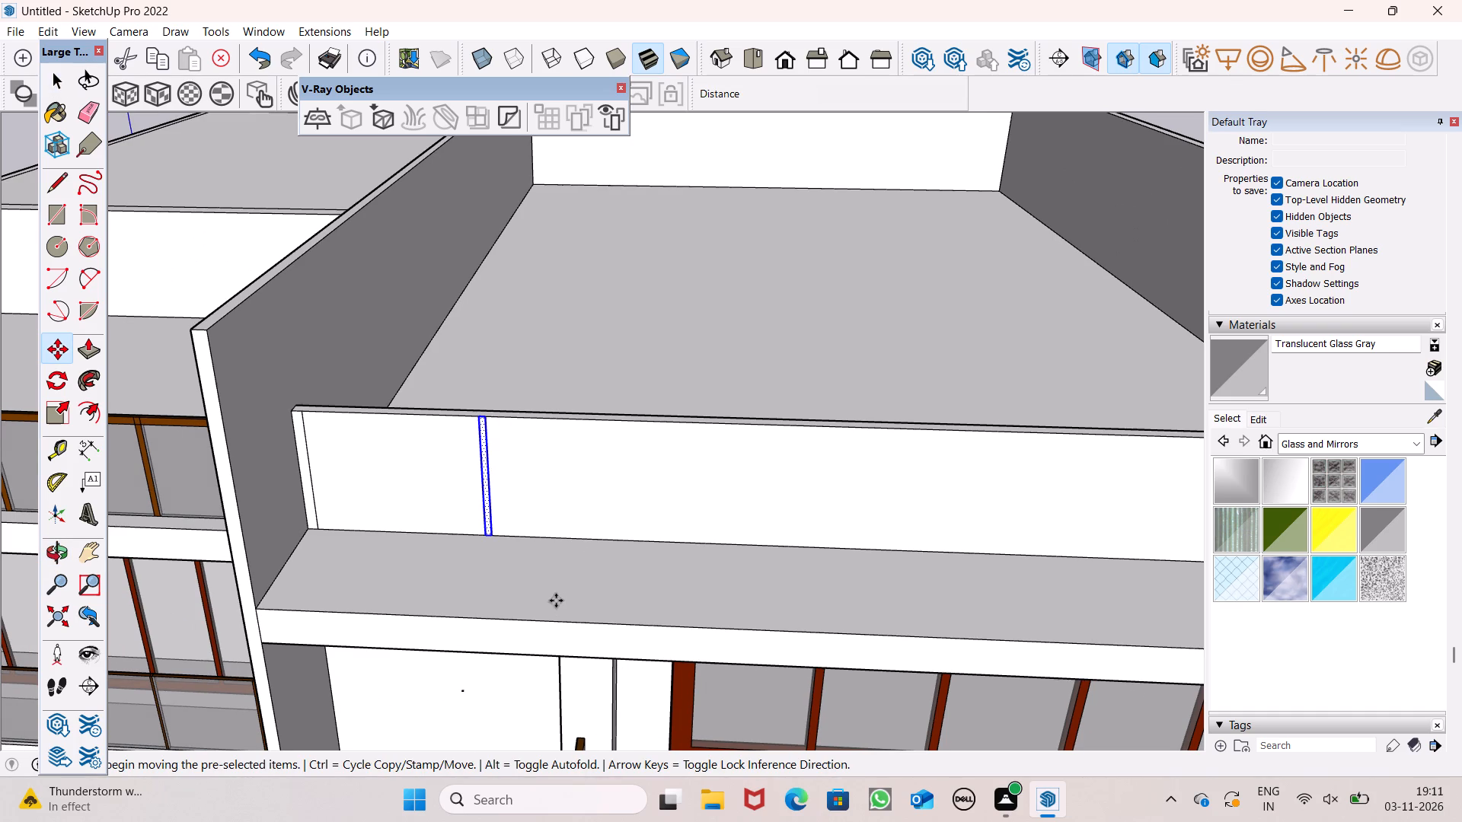
{"action": "key", "text": "Return"}
{"action": "middle_click_drag", "start_coordinate": [602, 567], "coordinate": [583, 557]}
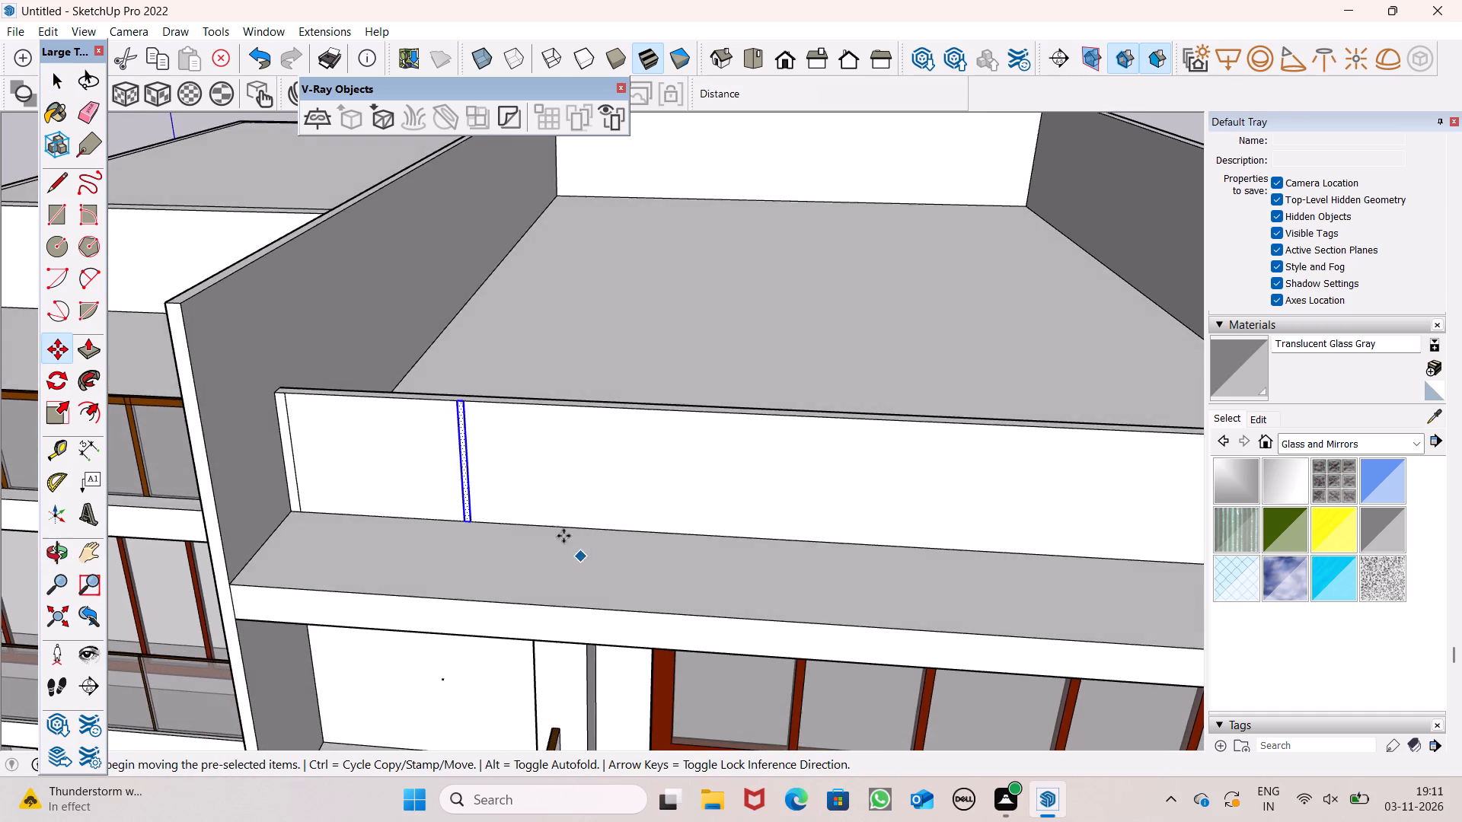
{"action": "scroll", "coordinate": [548, 507], "scroll_direction": "up", "scroll_amount": 5}
{"action": "scroll", "coordinate": [453, 422], "scroll_direction": "up", "scroll_amount": 1}
{"action": "scroll", "coordinate": [452, 443], "scroll_direction": "down", "scroll_amount": 5}
{"action": "scroll", "coordinate": [426, 347], "scroll_direction": "up", "scroll_amount": 4}
{"action": "scroll", "coordinate": [412, 425], "scroll_direction": "down", "scroll_amount": 3}
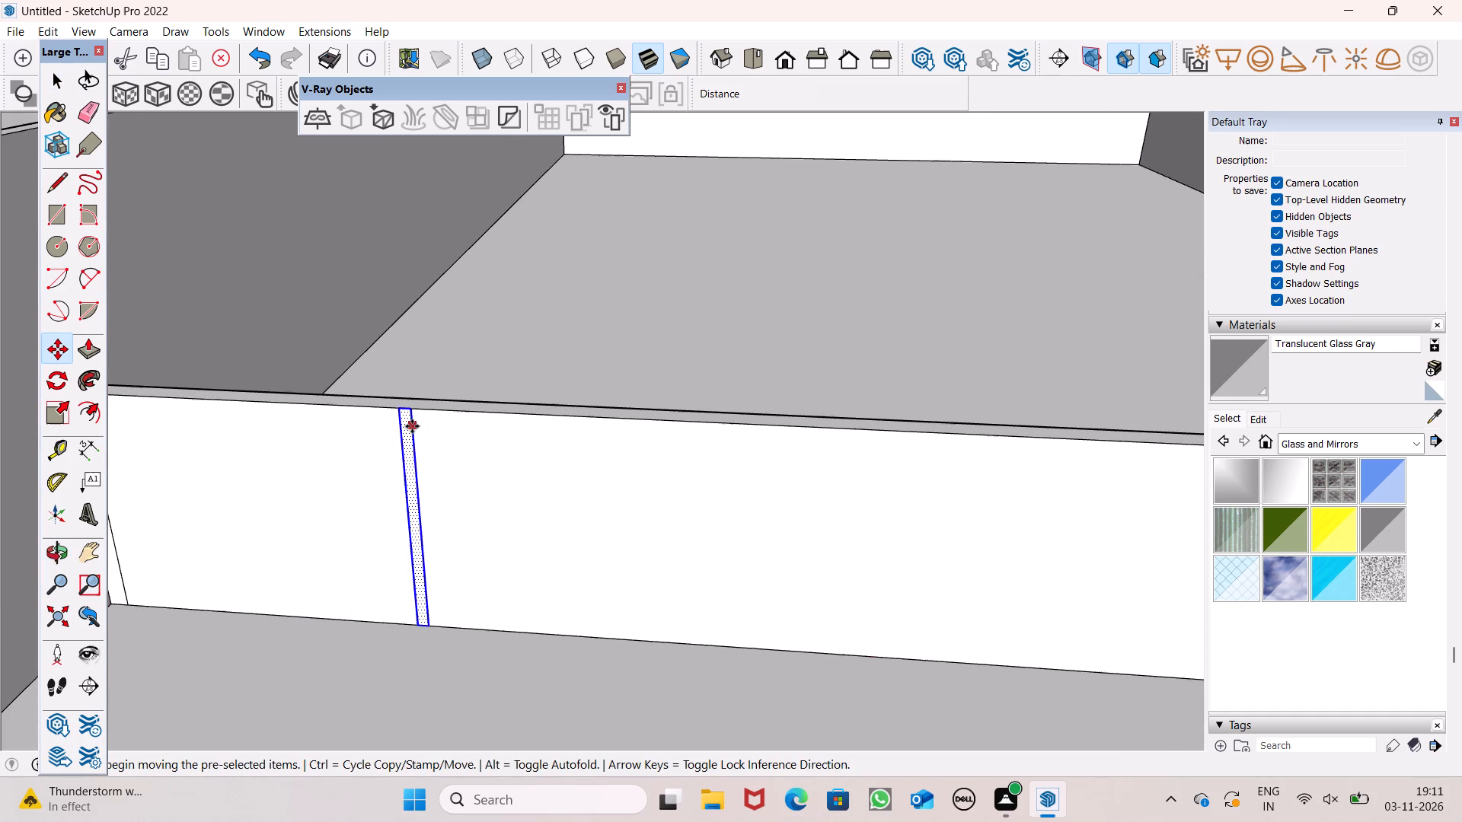
{"action": "left_click_drag", "start_coordinate": [412, 426], "coordinate": [428, 425]}
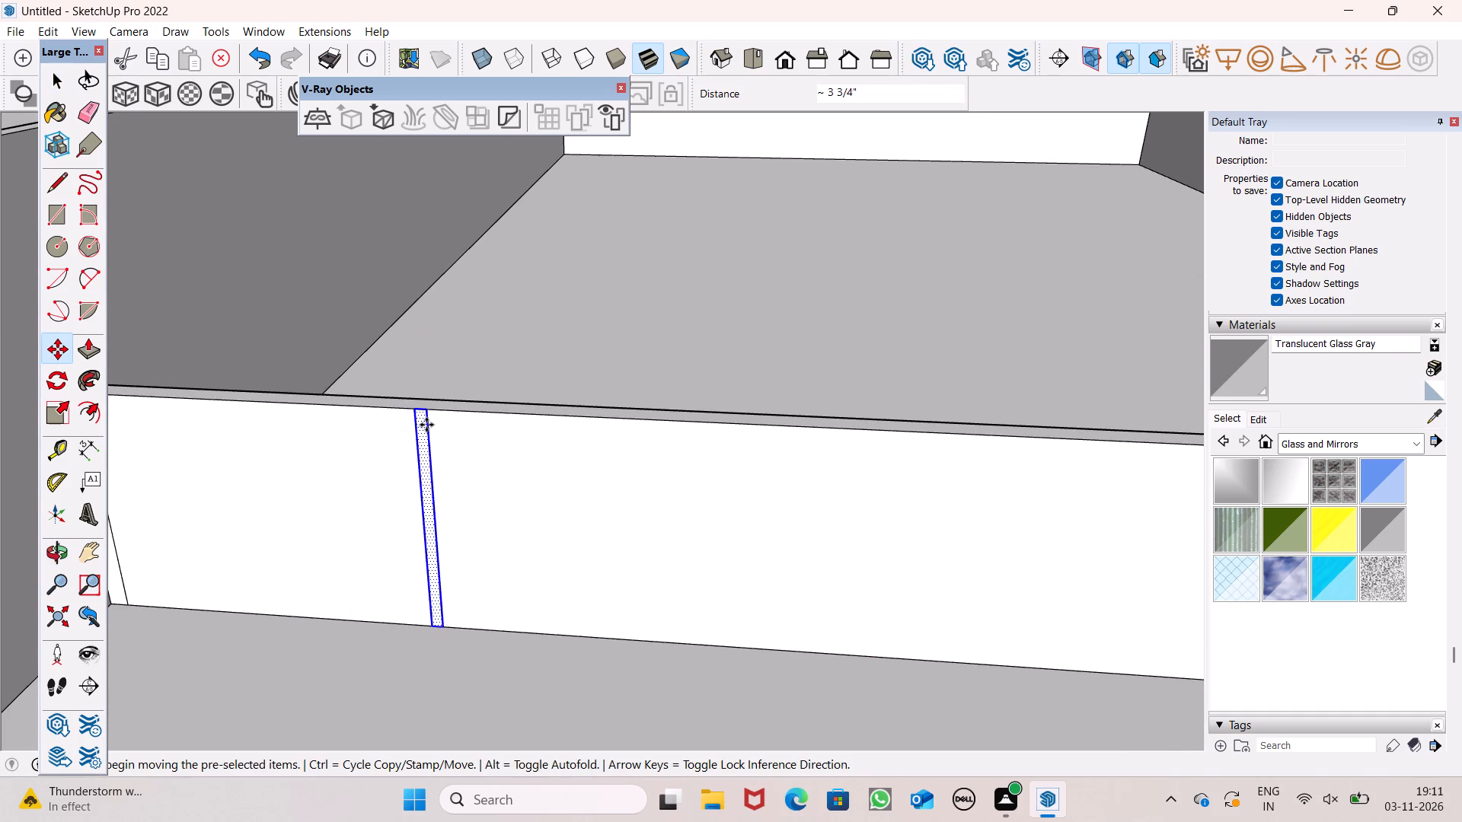
Copy the strip 7' 8 1/8" along the front parapet and multiply the copy by 5 at the same spacing.
{"action": "left_click_drag", "start_coordinate": [426, 425], "coordinate": [831, 446]}
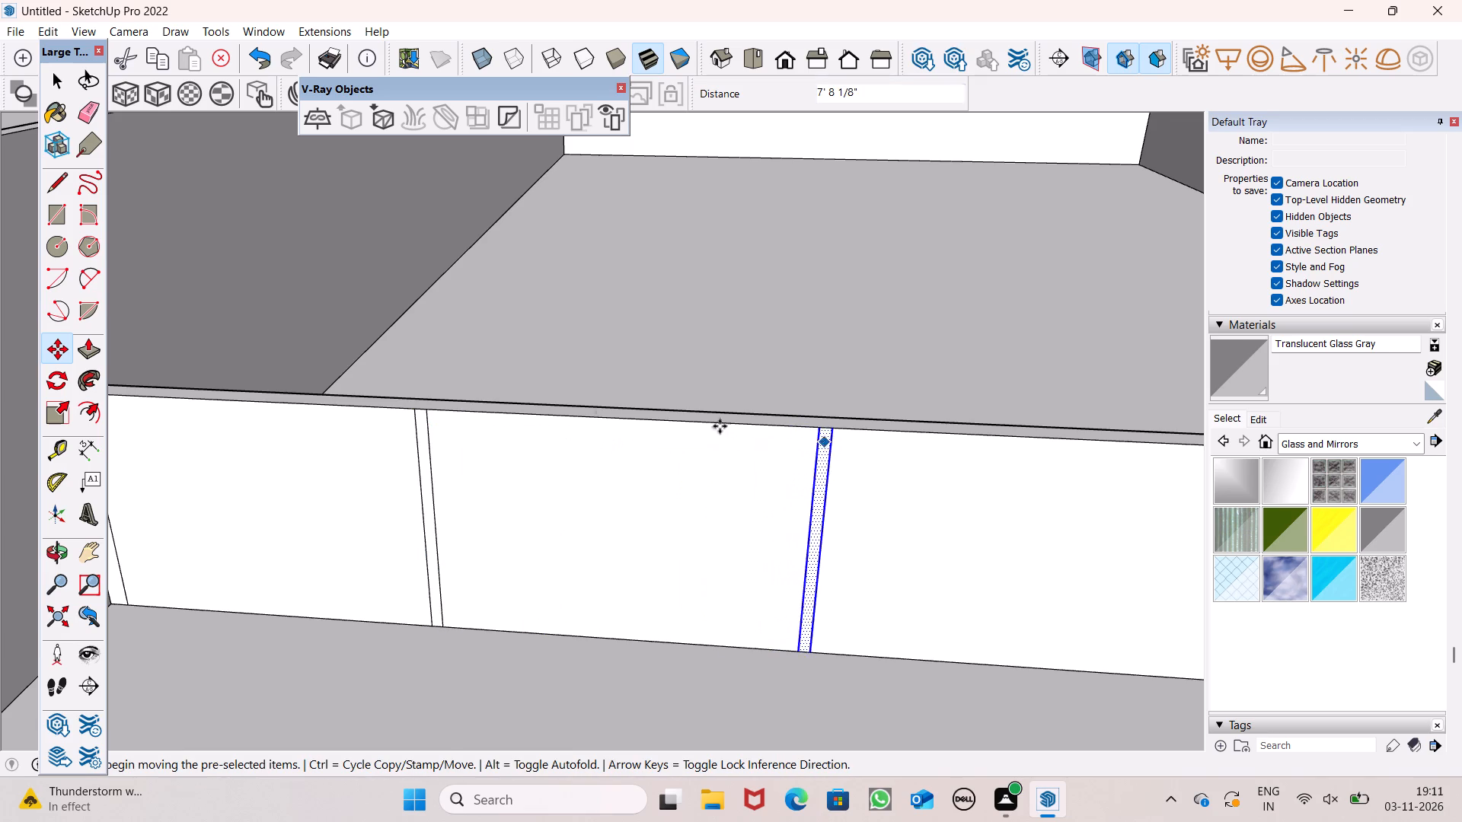
{"action": "scroll", "coordinate": [355, 413], "scroll_direction": "down", "scroll_amount": 8}
{"action": "scroll", "coordinate": [599, 430], "scroll_direction": "up", "scroll_amount": 4}
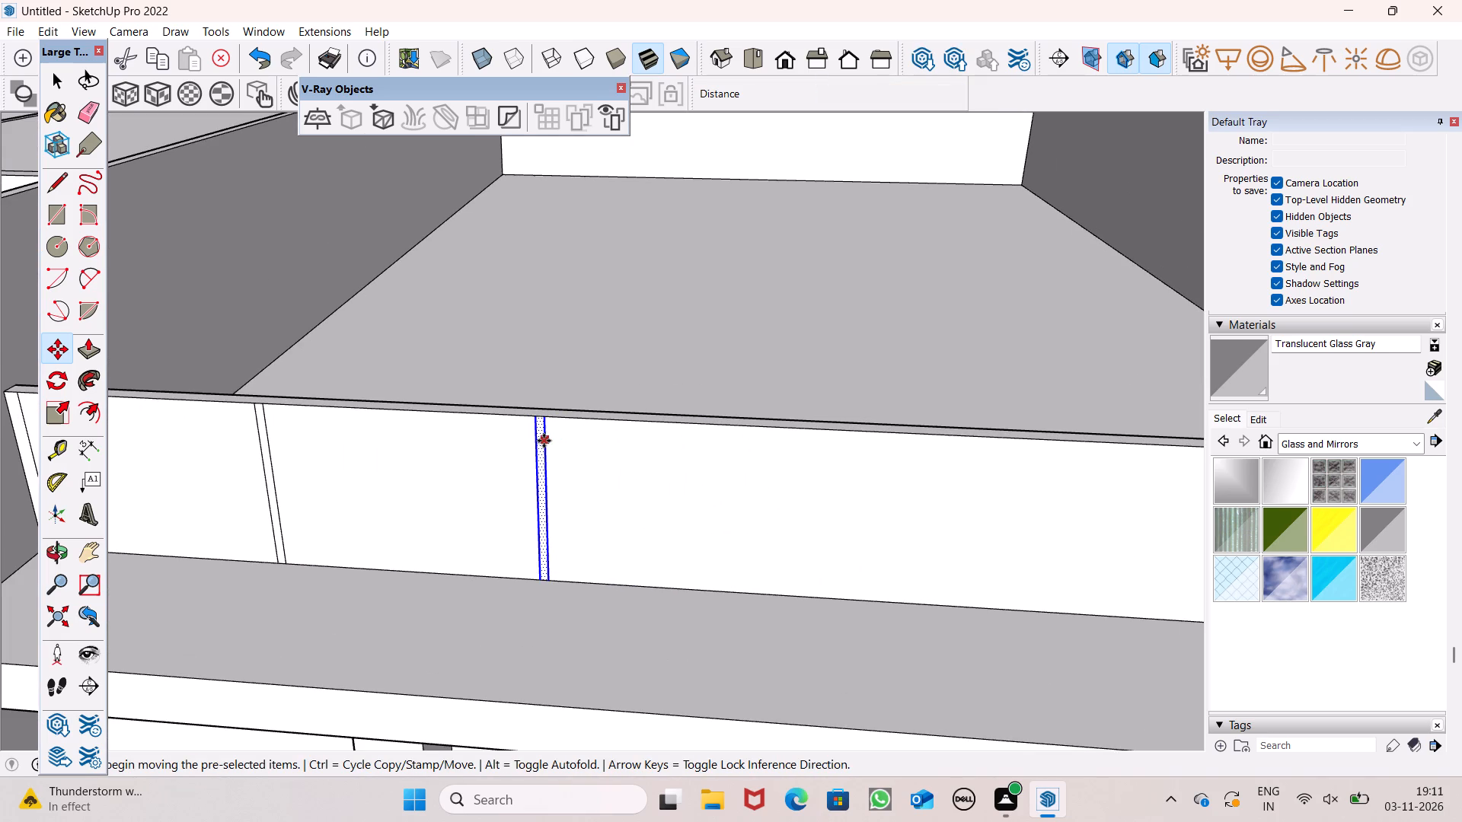
{"action": "key", "text": "shift+asterisk"}
{"action": "key", "text": "5"}
{"action": "key", "text": "Return"}
{"action": "key", "text": "space"}
{"action": "scroll", "coordinate": [567, 471], "scroll_direction": "down", "scroll_amount": 8}
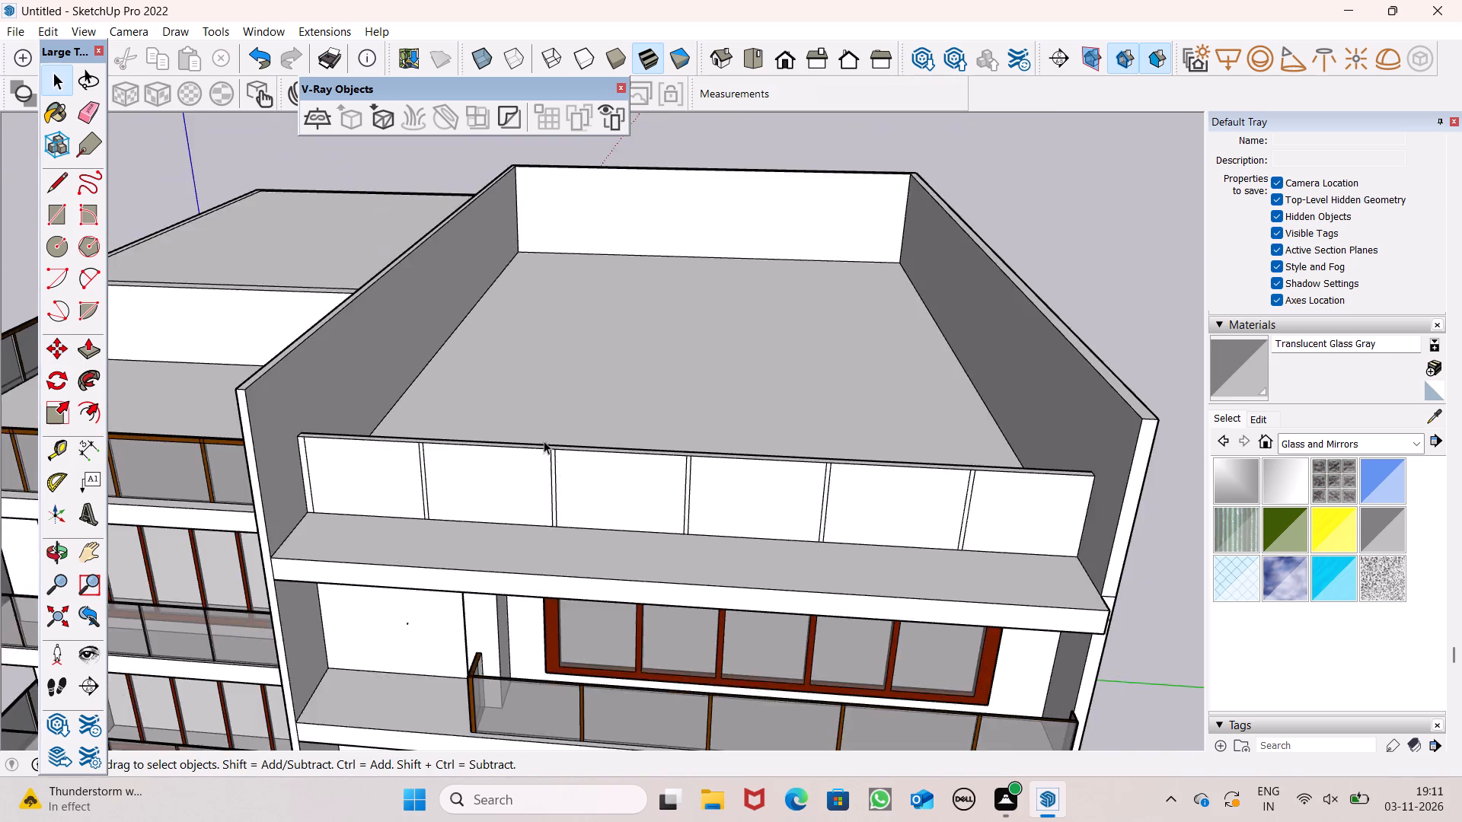
Delete the stray strip copy and its leftover edges outside the side parapet at the far end of the array.
{"action": "scroll", "coordinate": [531, 447], "scroll_direction": "down", "scroll_amount": 4}
{"action": "middle_click_drag", "start_coordinate": [869, 479], "coordinate": [667, 437]}
{"action": "scroll", "coordinate": [803, 495], "scroll_direction": "up", "scroll_amount": 7}
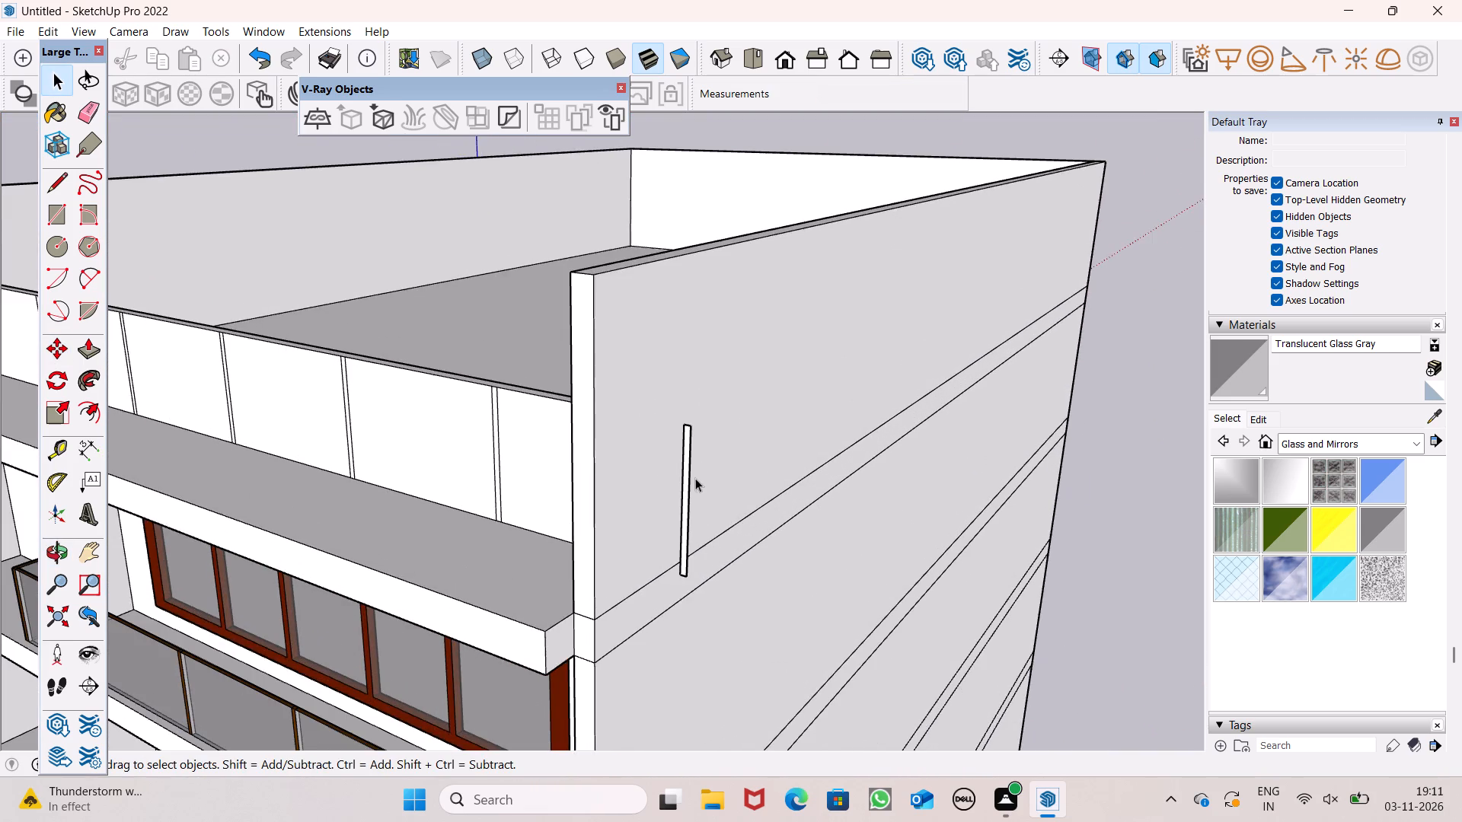
{"action": "middle_click_drag", "start_coordinate": [739, 483], "coordinate": [844, 386]}
{"action": "left_click", "coordinate": [823, 287]}
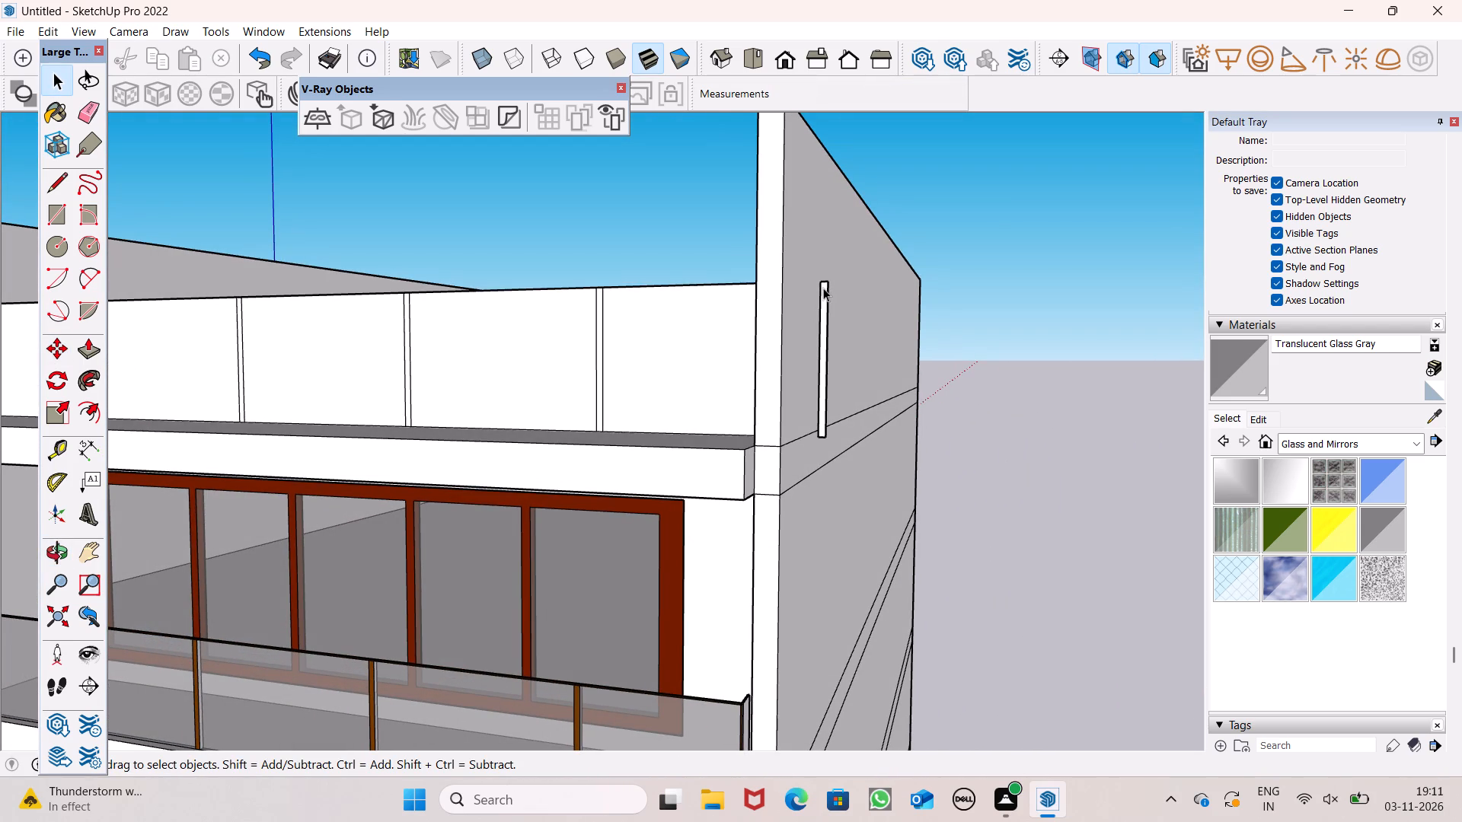
{"action": "left_click", "coordinate": [825, 292]}
{"action": "middle_click_drag", "start_coordinate": [841, 355], "coordinate": [820, 489]}
{"action": "scroll", "coordinate": [820, 489], "scroll_direction": "up", "scroll_amount": 1}
{"action": "key", "text": "BackSpace"}
{"action": "key", "text": "Delete"}
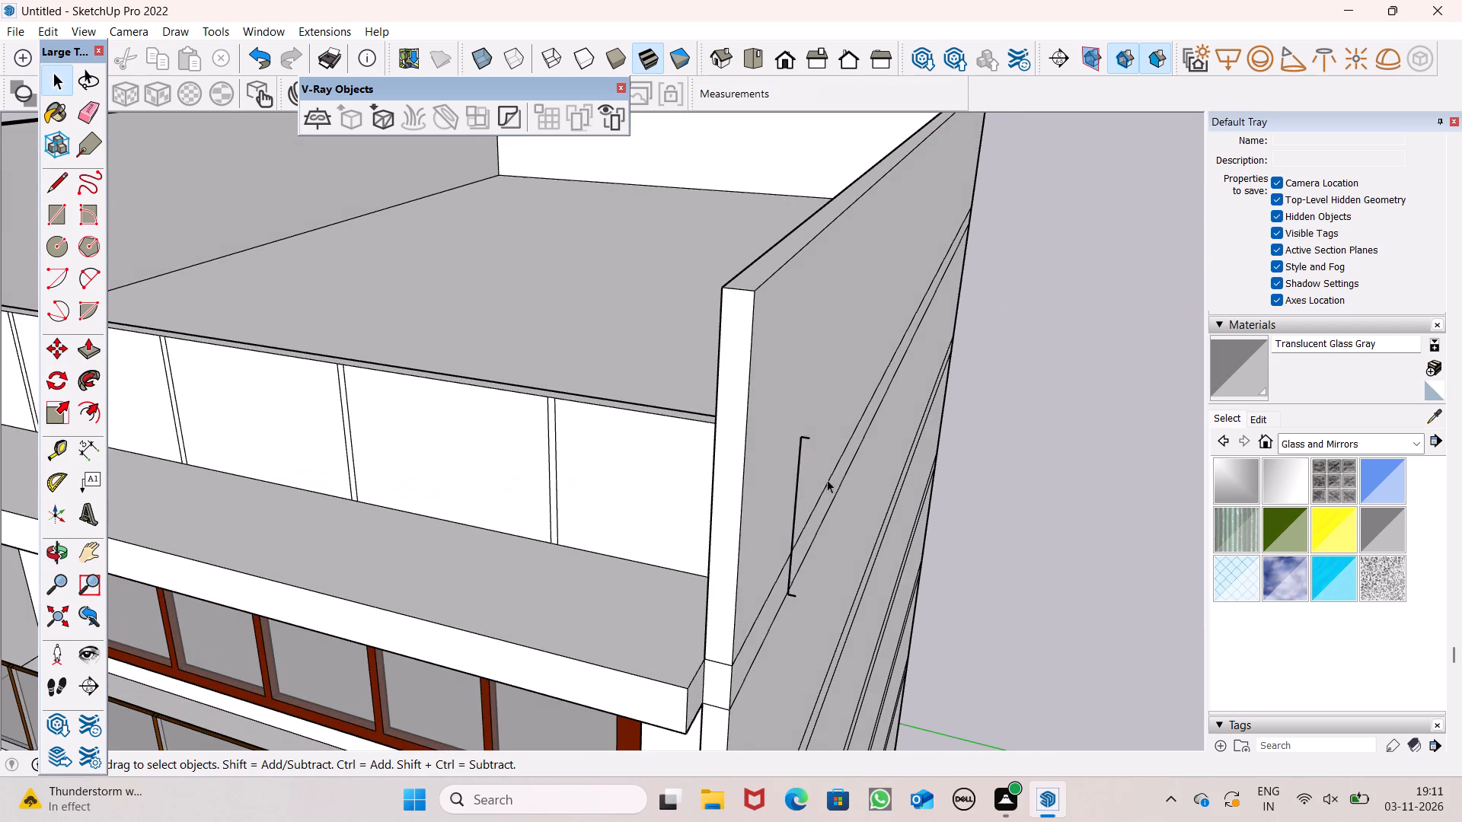
{"action": "scroll", "coordinate": [804, 424], "scroll_direction": "up", "scroll_amount": 2}
{"action": "left_click_drag", "start_coordinate": [774, 415], "coordinate": [801, 676]}
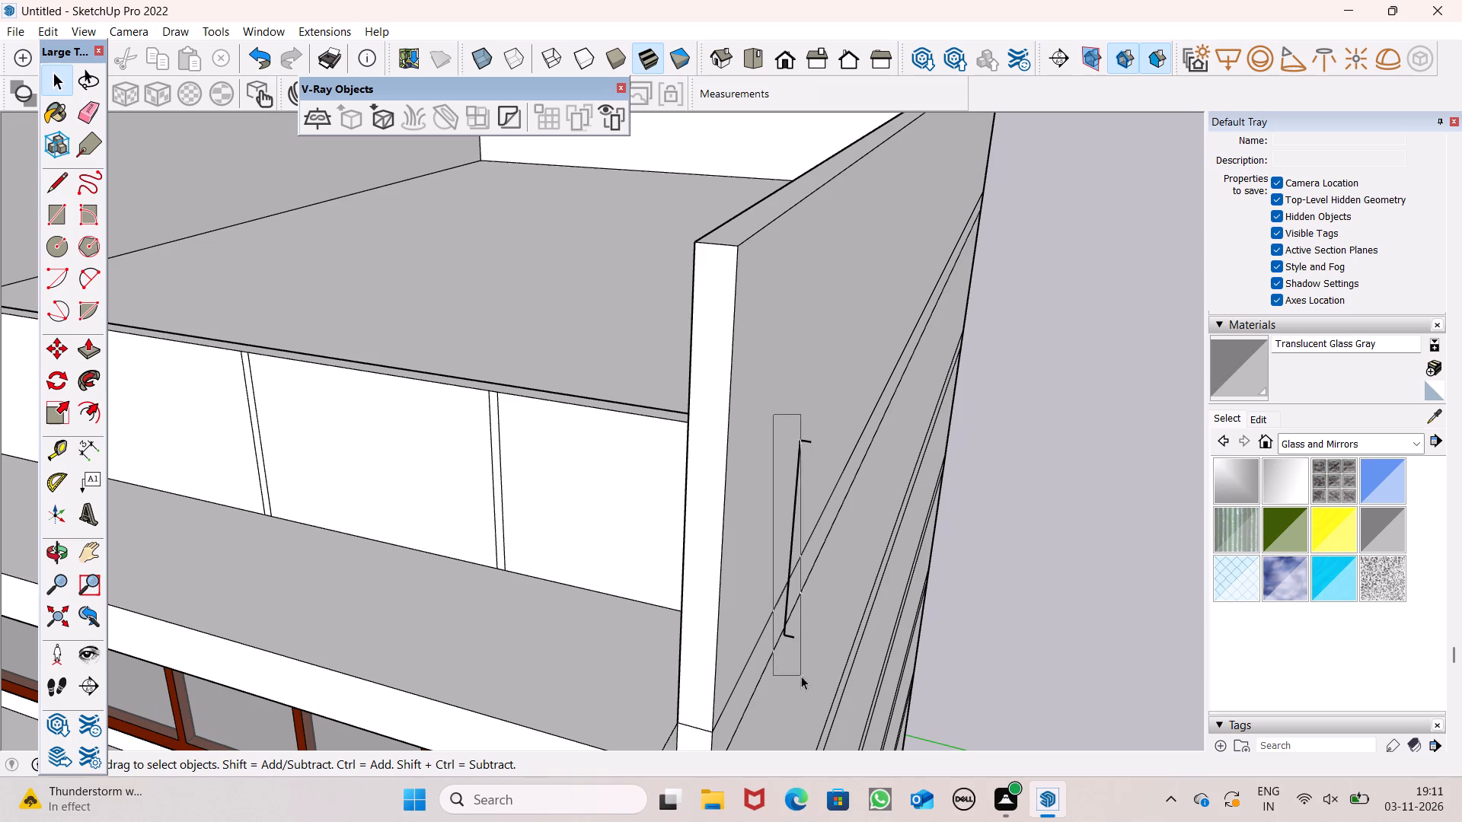
{"action": "left_click_drag", "start_coordinate": [801, 676], "coordinate": [810, 661]}
{"action": "key", "text": "Delete"}
{"action": "left_click_drag", "start_coordinate": [773, 405], "coordinate": [812, 468]}
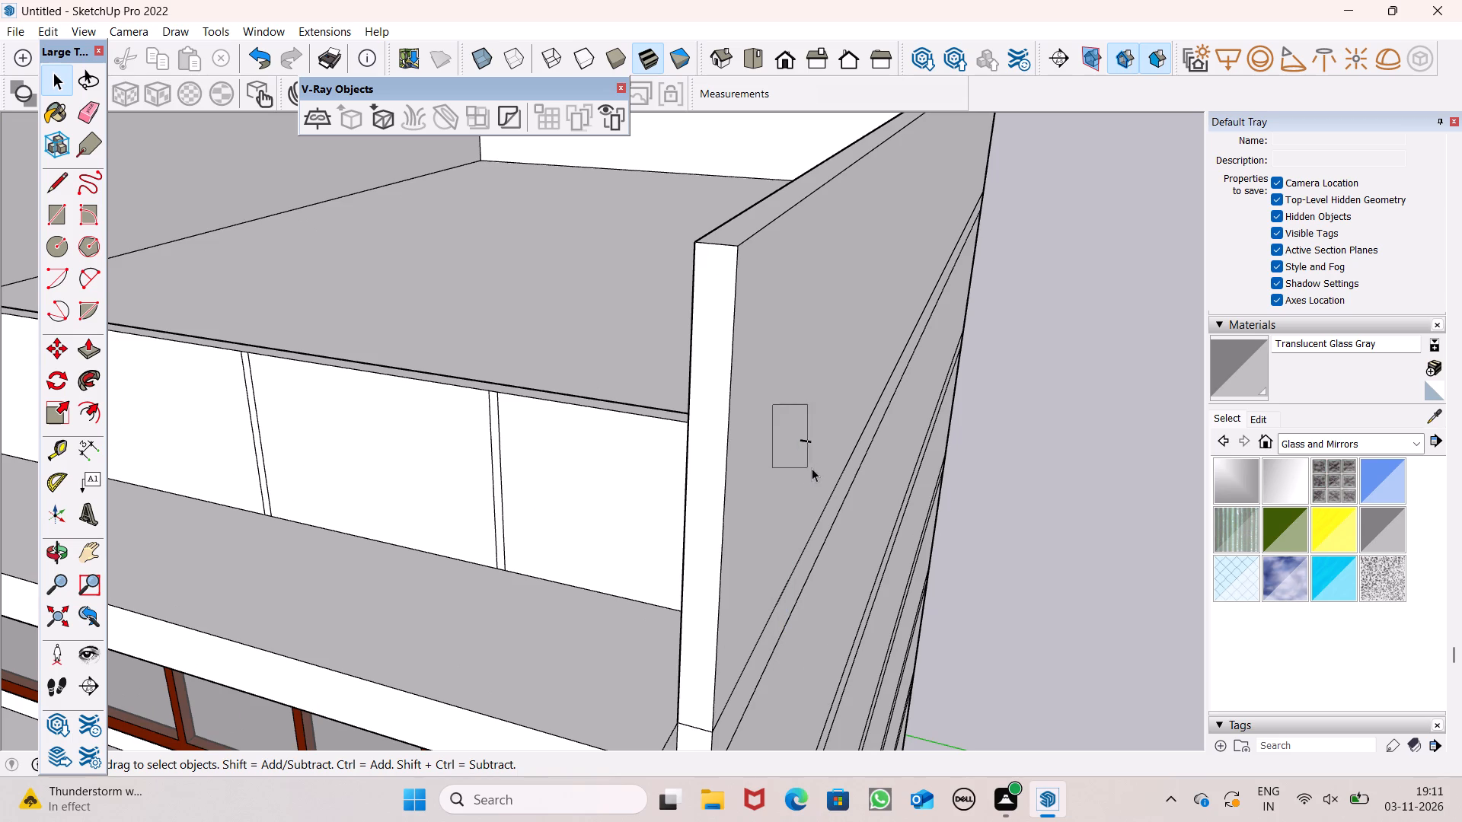
{"action": "left_click_drag", "start_coordinate": [812, 468], "coordinate": [847, 453]}
{"action": "key", "text": "Delete"}
Push/Pull the strip at the front parapet's end 6" back through the parapet's thickness, creating a new starting face.
{"action": "scroll", "coordinate": [832, 432], "scroll_direction": "down", "scroll_amount": 5}
{"action": "middle_click_drag", "start_coordinate": [693, 468], "coordinate": [918, 543]}
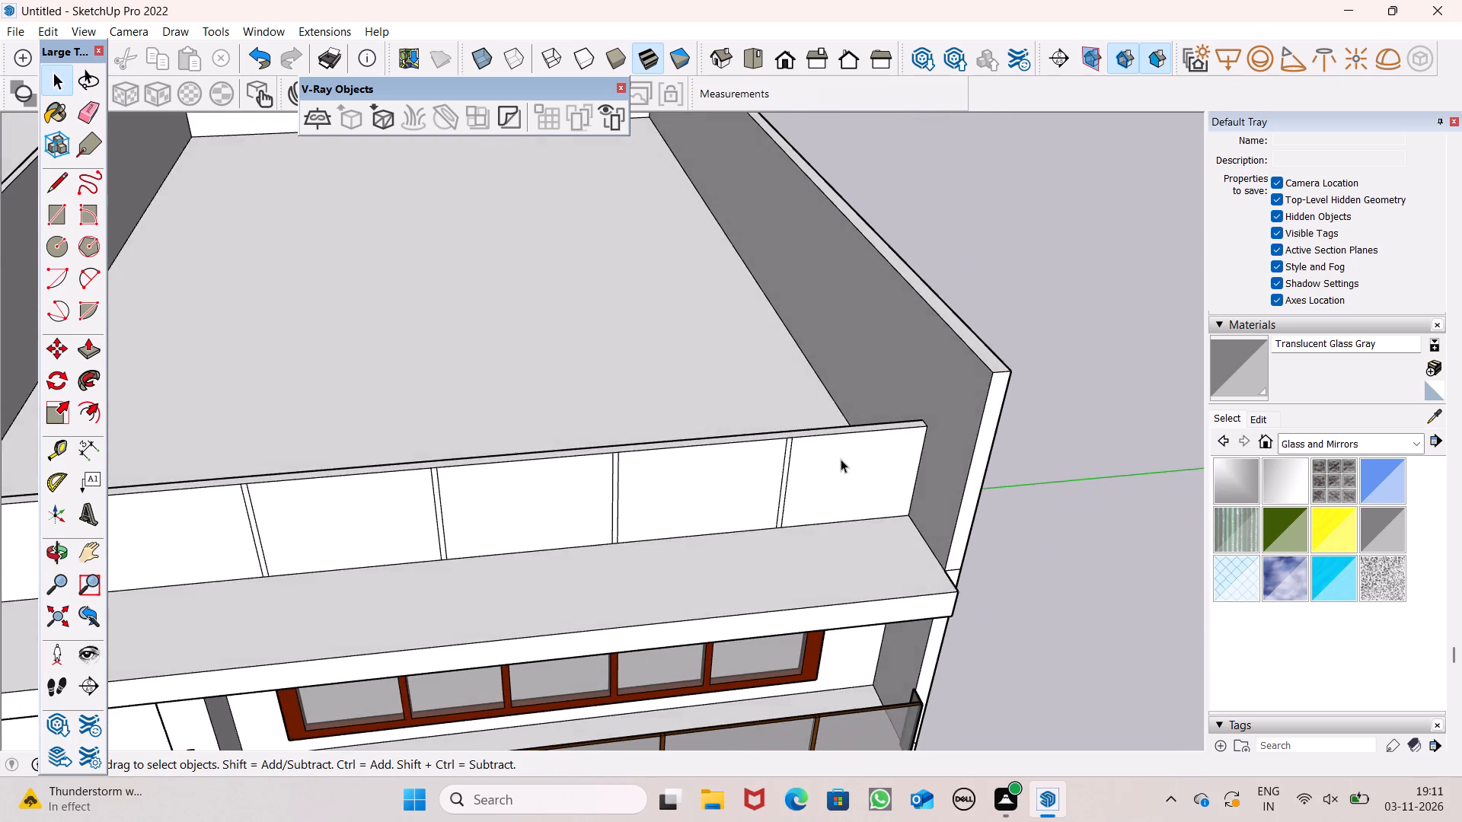
{"action": "scroll", "coordinate": [840, 459], "scroll_direction": "down", "scroll_amount": 5}
{"action": "middle_click_drag", "start_coordinate": [838, 464], "coordinate": [829, 524]}
{"action": "left_click", "coordinate": [91, 355]}
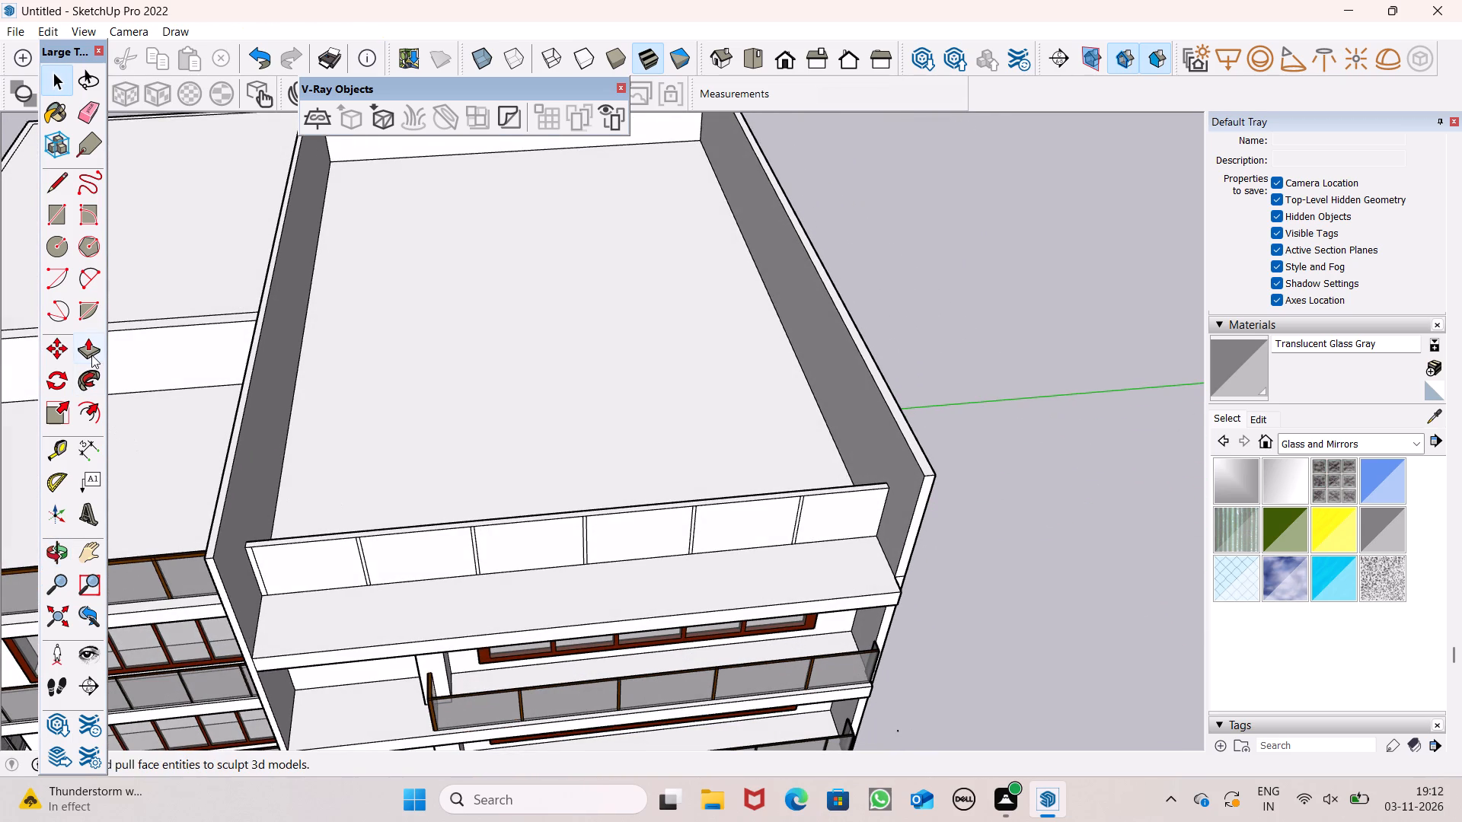
{"action": "scroll", "coordinate": [975, 492], "scroll_direction": "down", "scroll_amount": 4}
{"action": "scroll", "coordinate": [583, 552], "scroll_direction": "up", "scroll_amount": 13}
{"action": "middle_click_drag", "start_coordinate": [579, 553], "coordinate": [538, 592]}
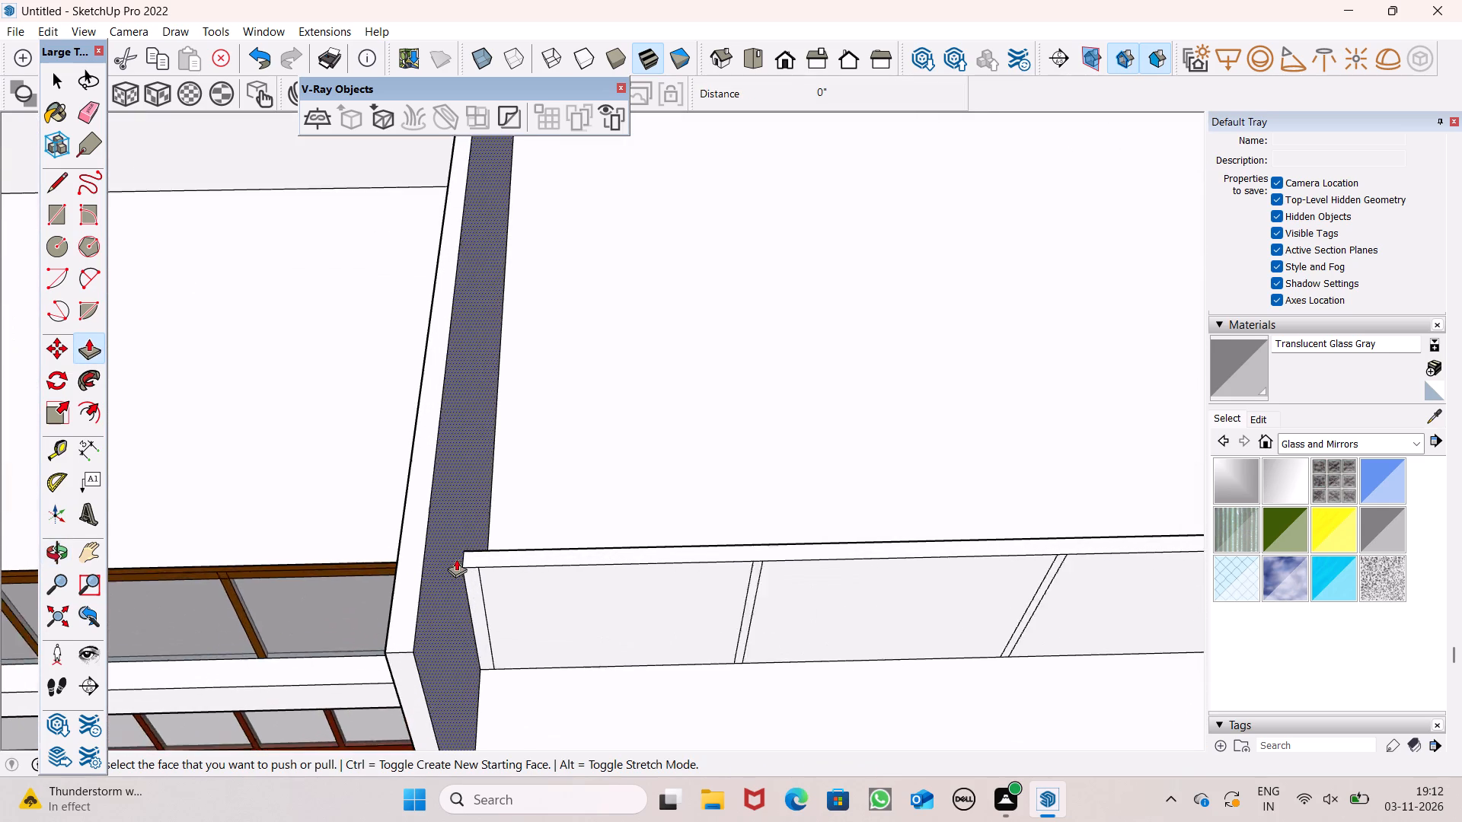
{"action": "scroll", "coordinate": [456, 559], "scroll_direction": "up", "scroll_amount": 17}
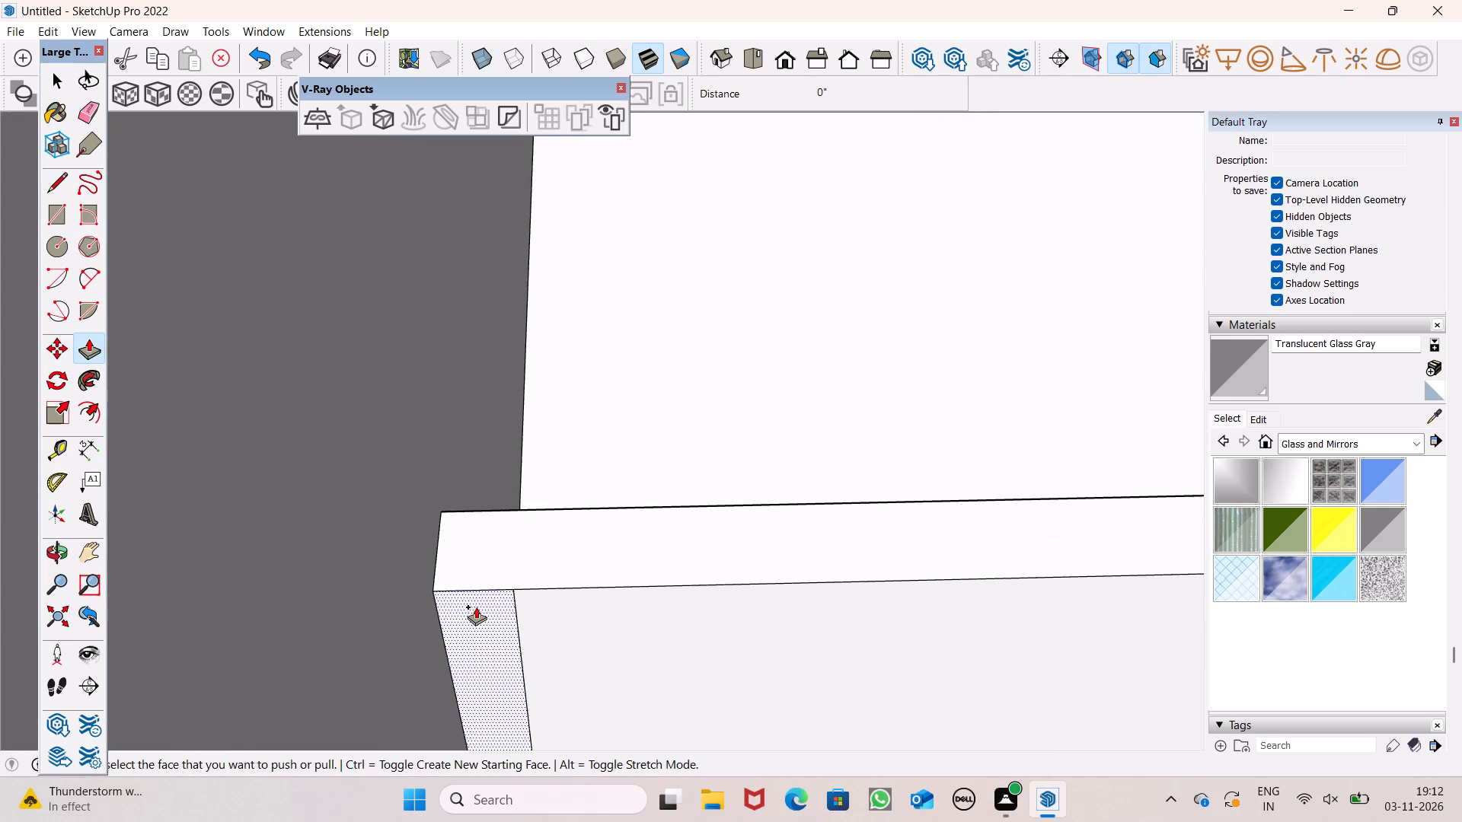
{"action": "left_click_drag", "start_coordinate": [490, 603], "coordinate": [532, 505]}
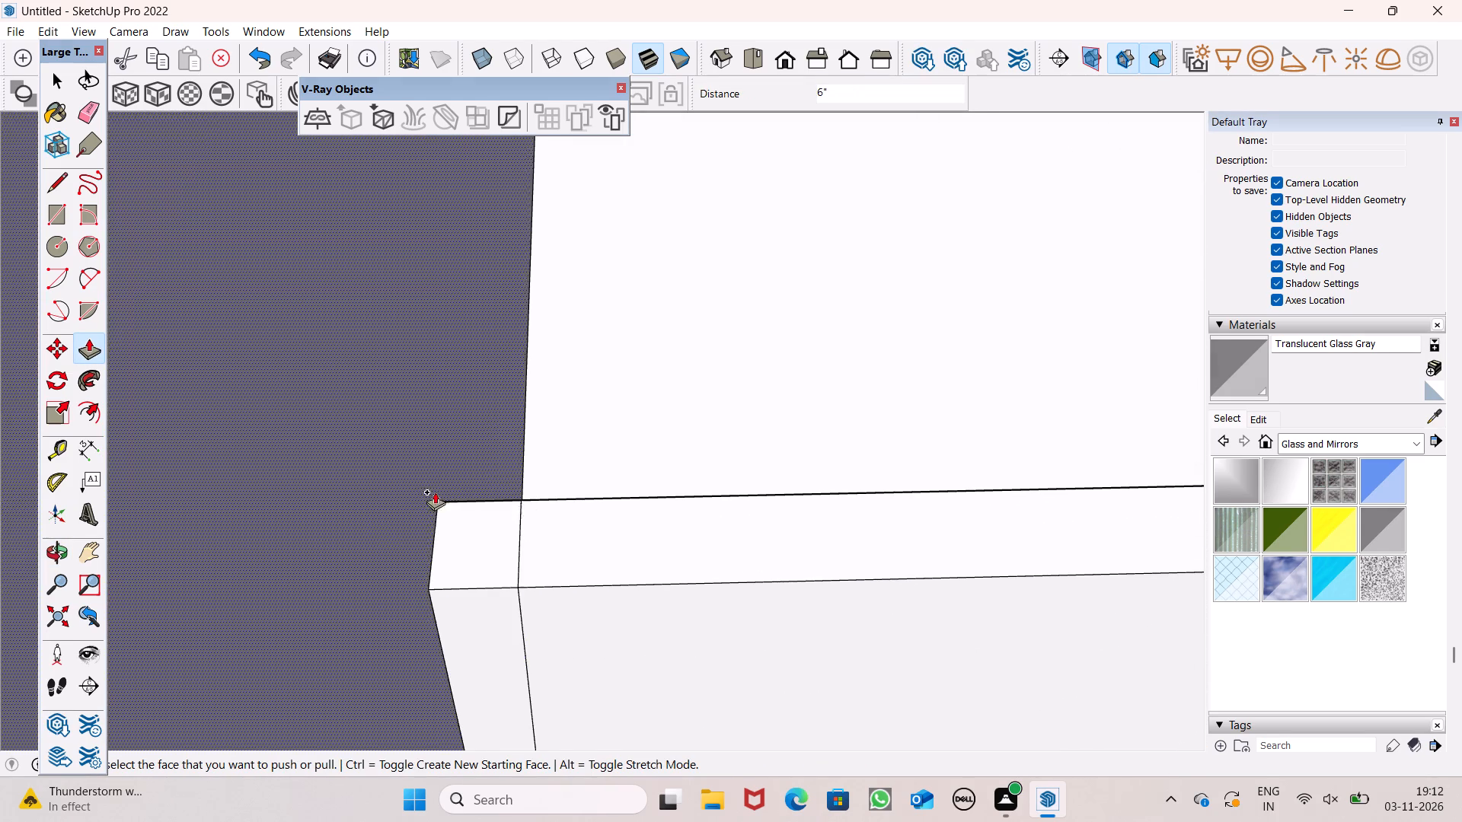
Push/Pull the first intermediate strip on the front parapet 6" back through its thickness, creating a new starting face.
{"action": "scroll", "coordinate": [434, 492], "scroll_direction": "down", "scroll_amount": 7}
{"action": "scroll", "coordinate": [368, 548], "scroll_direction": "down", "scroll_amount": 5}
{"action": "scroll", "coordinate": [535, 546], "scroll_direction": "down", "scroll_amount": 5}
{"action": "scroll", "coordinate": [760, 540], "scroll_direction": "up", "scroll_amount": 3}
{"action": "scroll", "coordinate": [764, 540], "scroll_direction": "down", "scroll_amount": 1}
{"action": "scroll", "coordinate": [774, 540], "scroll_direction": "up", "scroll_amount": 3}
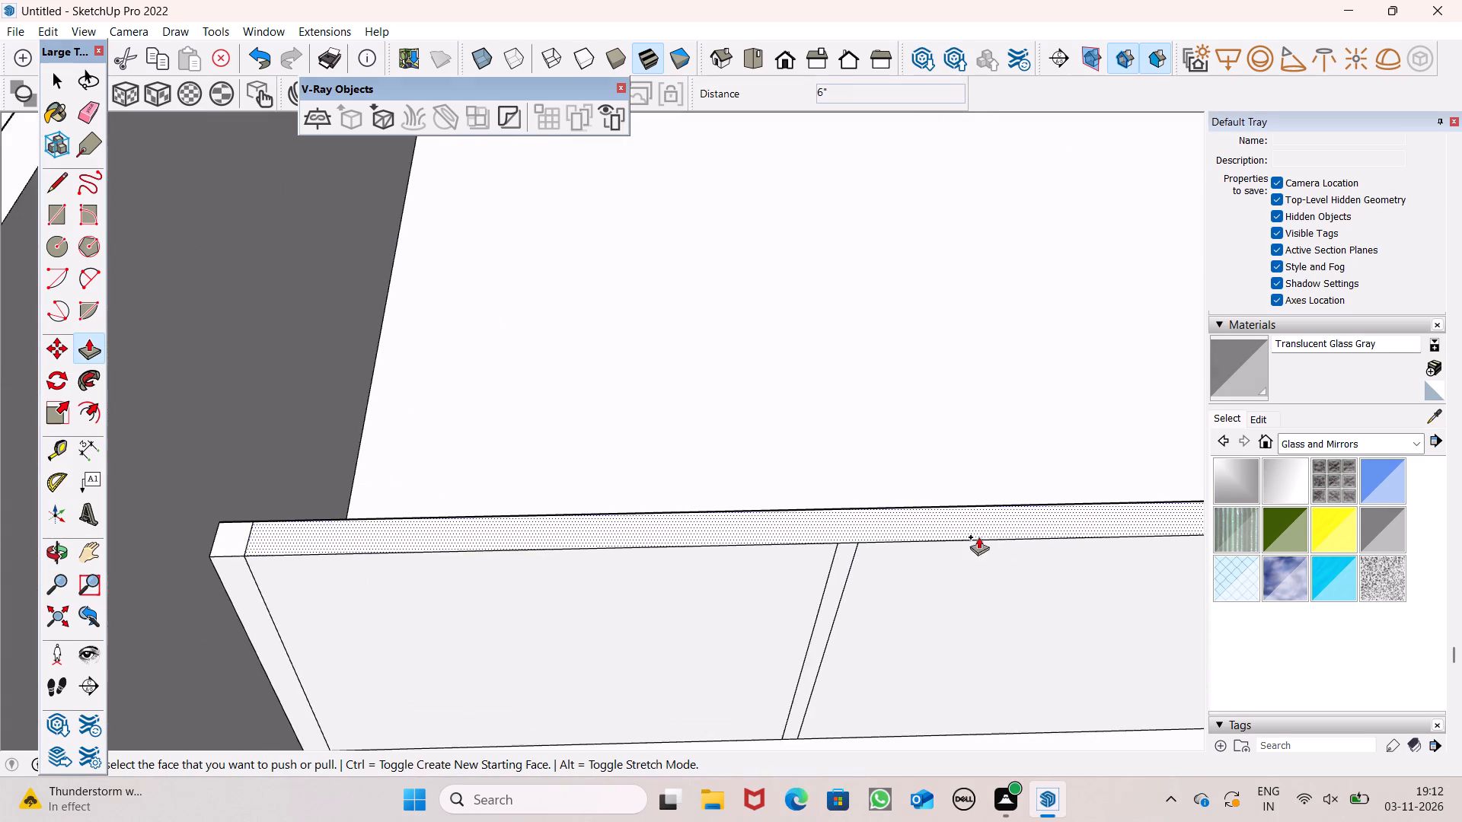
{"action": "scroll", "coordinate": [976, 525], "scroll_direction": "up", "scroll_amount": 8}
{"action": "left_click_drag", "start_coordinate": [699, 577], "coordinate": [752, 489]}
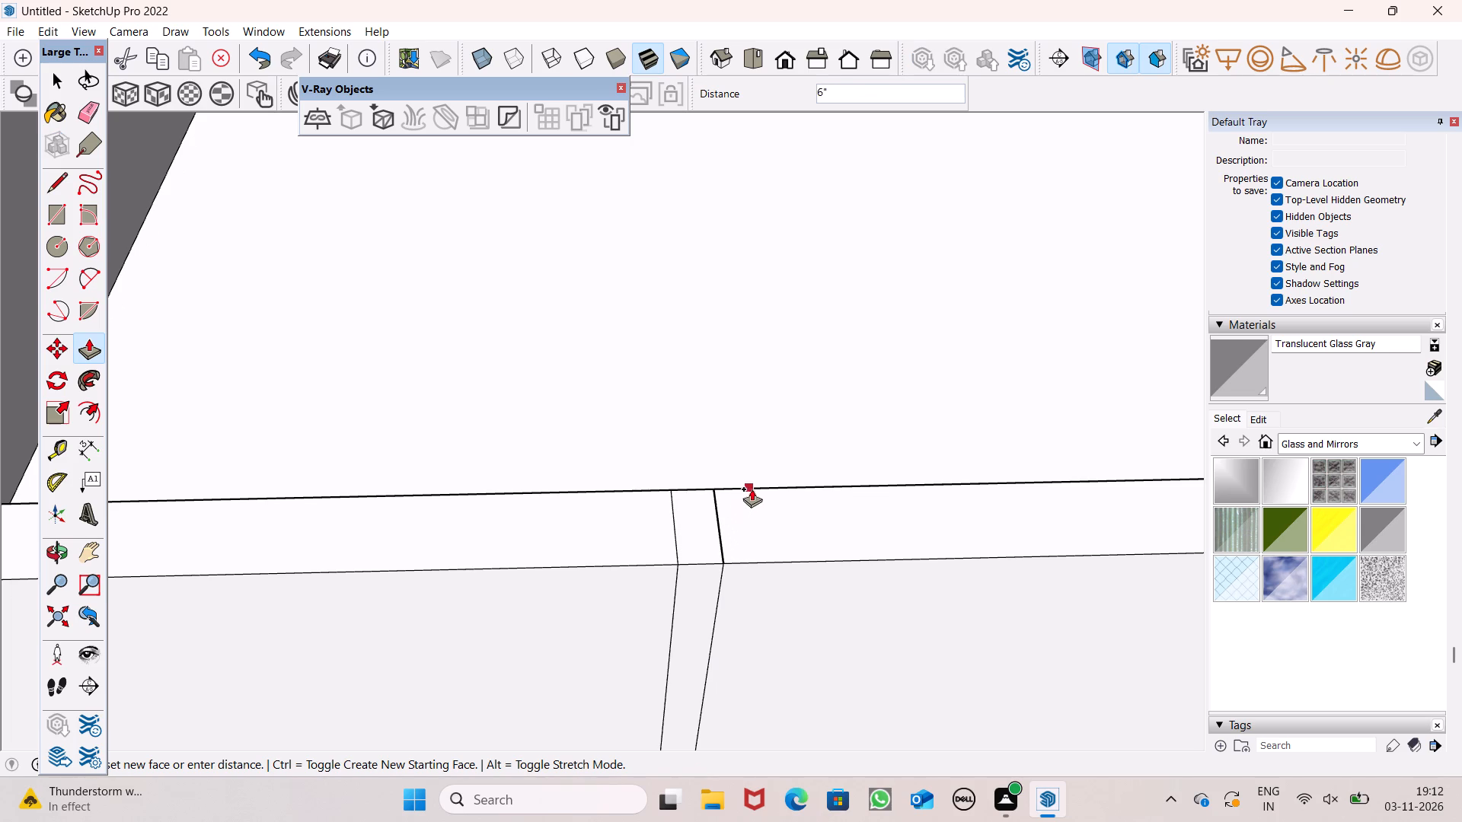
{"action": "left_click_drag", "start_coordinate": [752, 489], "coordinate": [752, 486]}
Push/Pull the second intermediate strip 6" back to the front parapet's rear edge, creating a new starting face.
{"action": "scroll", "coordinate": [431, 419], "scroll_direction": "down", "scroll_amount": 9}
{"action": "scroll", "coordinate": [288, 435], "scroll_direction": "down", "scroll_amount": 3}
{"action": "scroll", "coordinate": [662, 455], "scroll_direction": "up", "scroll_amount": 7}
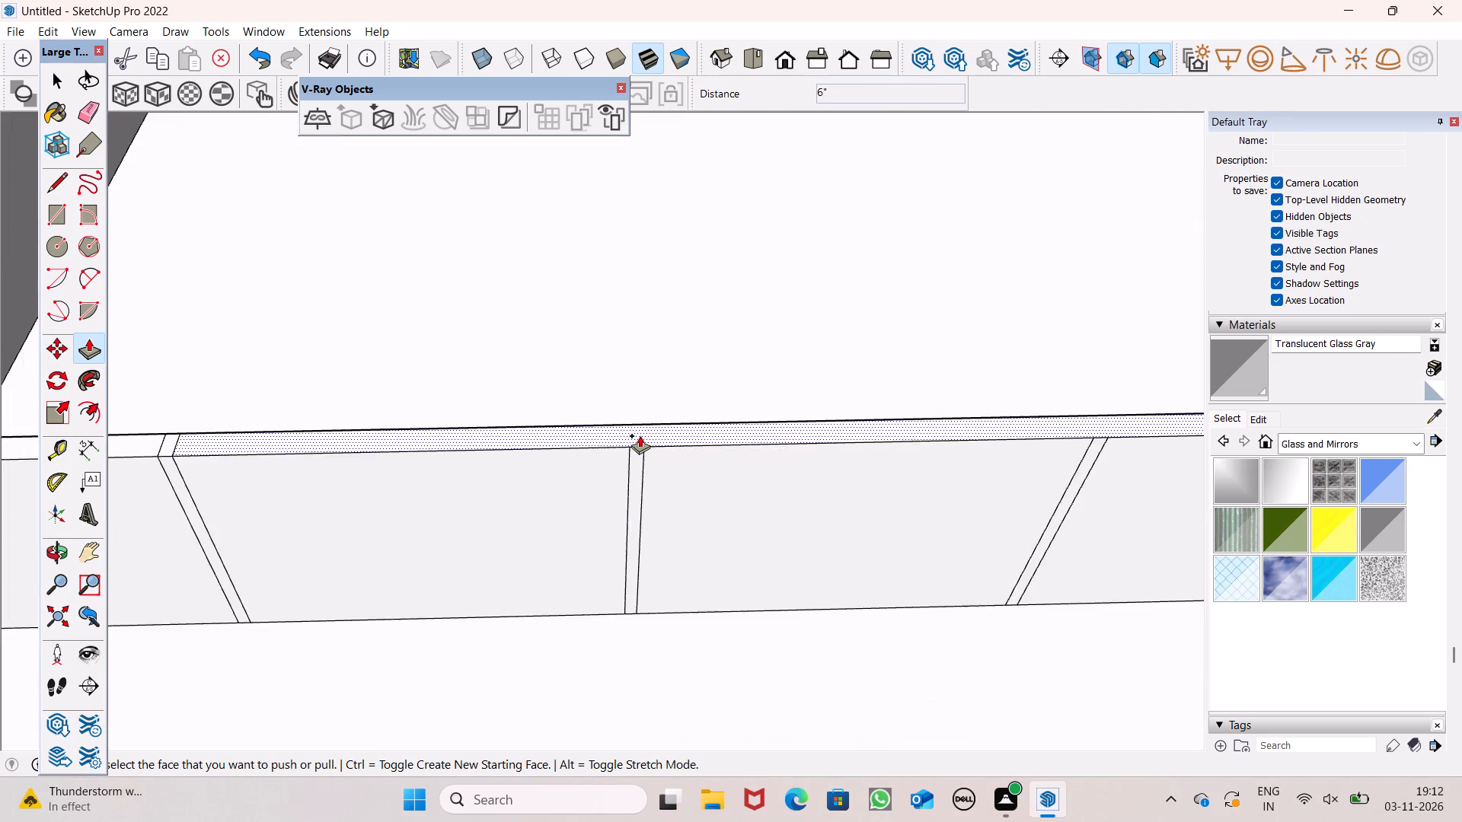
{"action": "scroll", "coordinate": [643, 432], "scroll_direction": "up", "scroll_amount": 13}
{"action": "left_click_drag", "start_coordinate": [636, 470], "coordinate": [691, 383]}
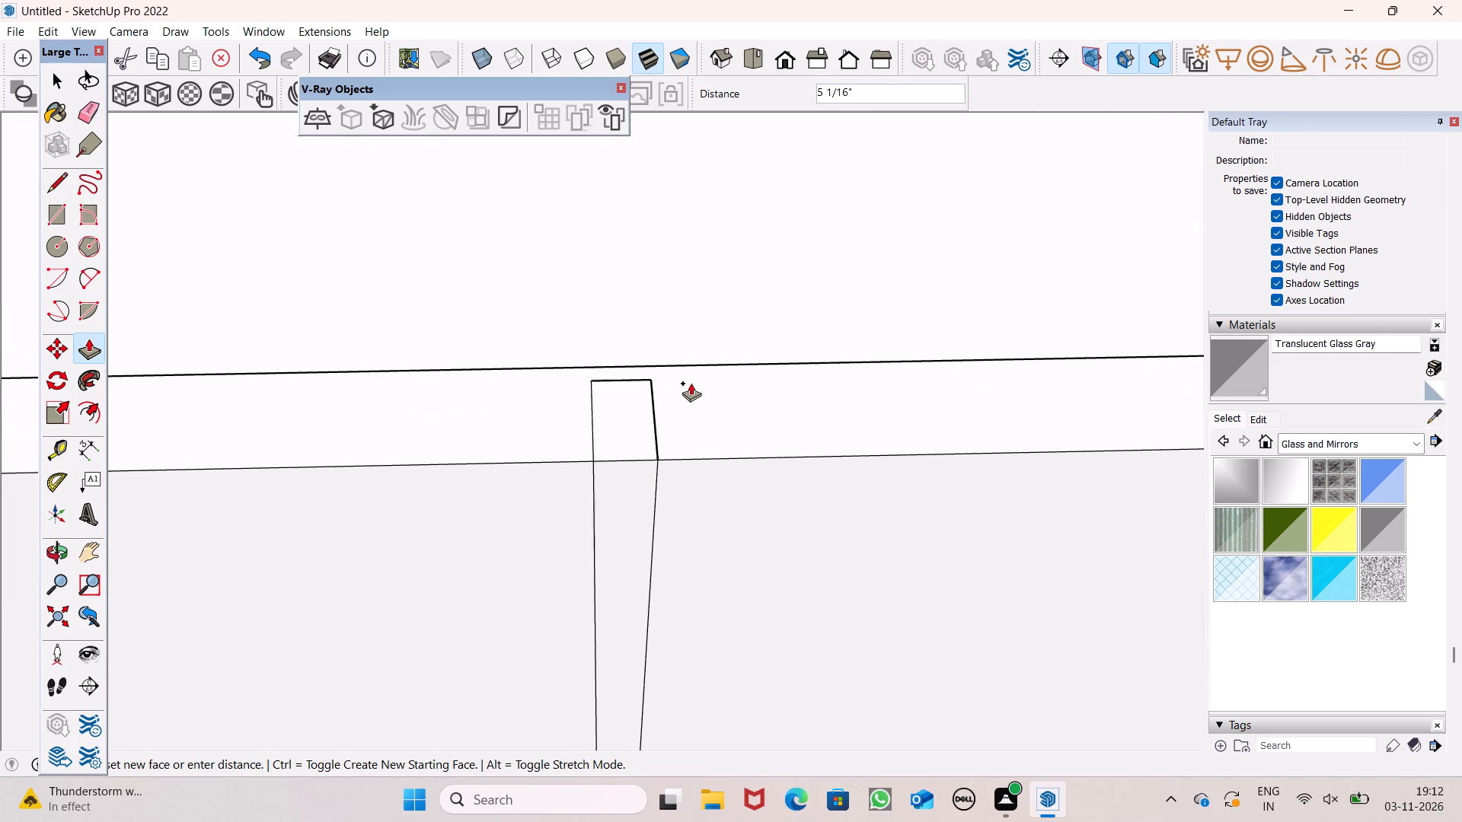
{"action": "left_click_drag", "start_coordinate": [691, 383], "coordinate": [685, 363]}
Push/Pull the third intermediate strip 6" back to the front parapet's rear edge, creating a new starting face.
{"action": "scroll", "coordinate": [394, 425], "scroll_direction": "down", "scroll_amount": 11}
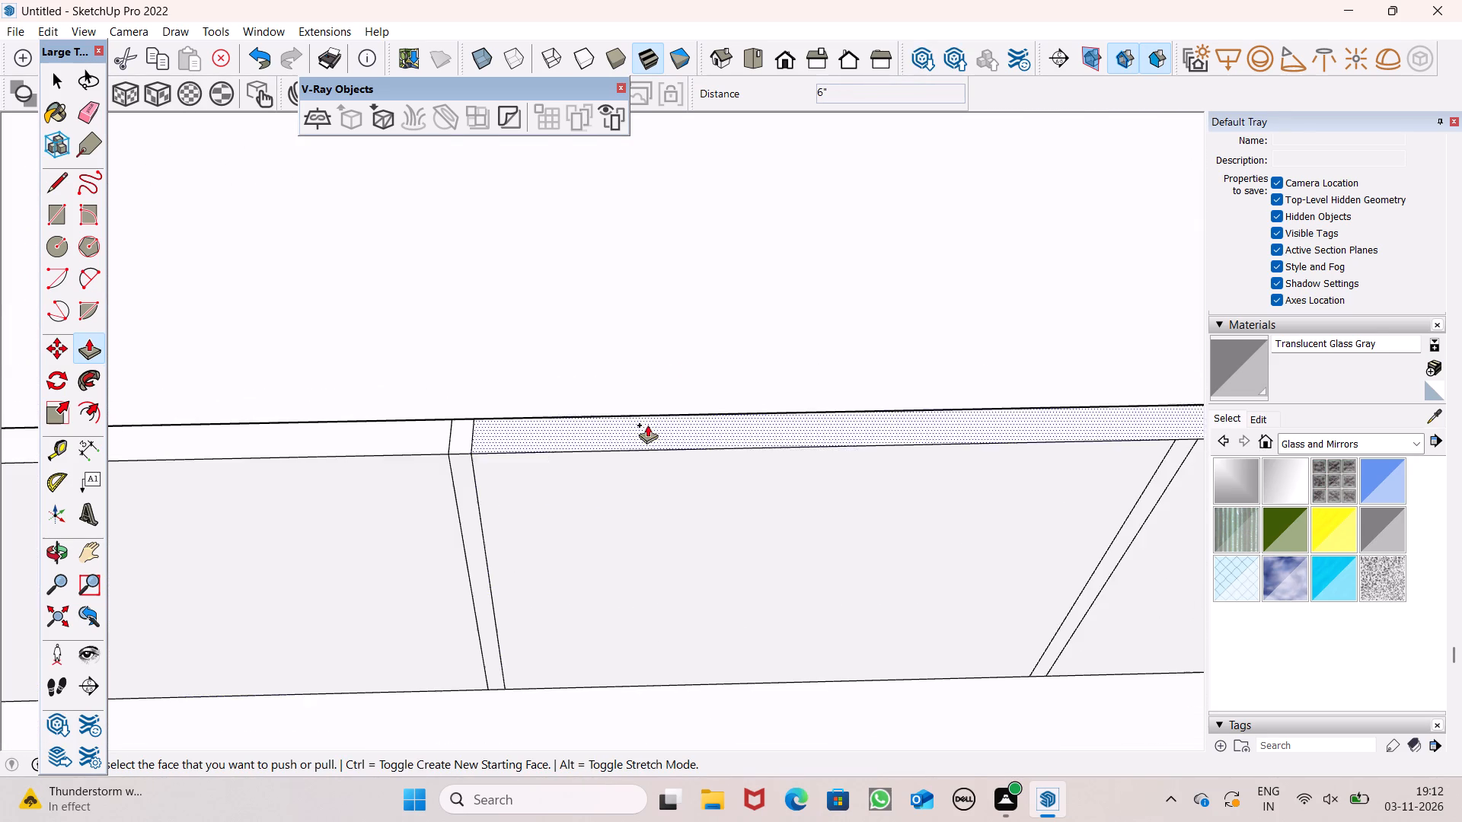
{"action": "scroll", "coordinate": [452, 358], "scroll_direction": "down", "scroll_amount": 7}
{"action": "scroll", "coordinate": [676, 384], "scroll_direction": "up", "scroll_amount": 7}
{"action": "scroll", "coordinate": [768, 389], "scroll_direction": "up", "scroll_amount": 6}
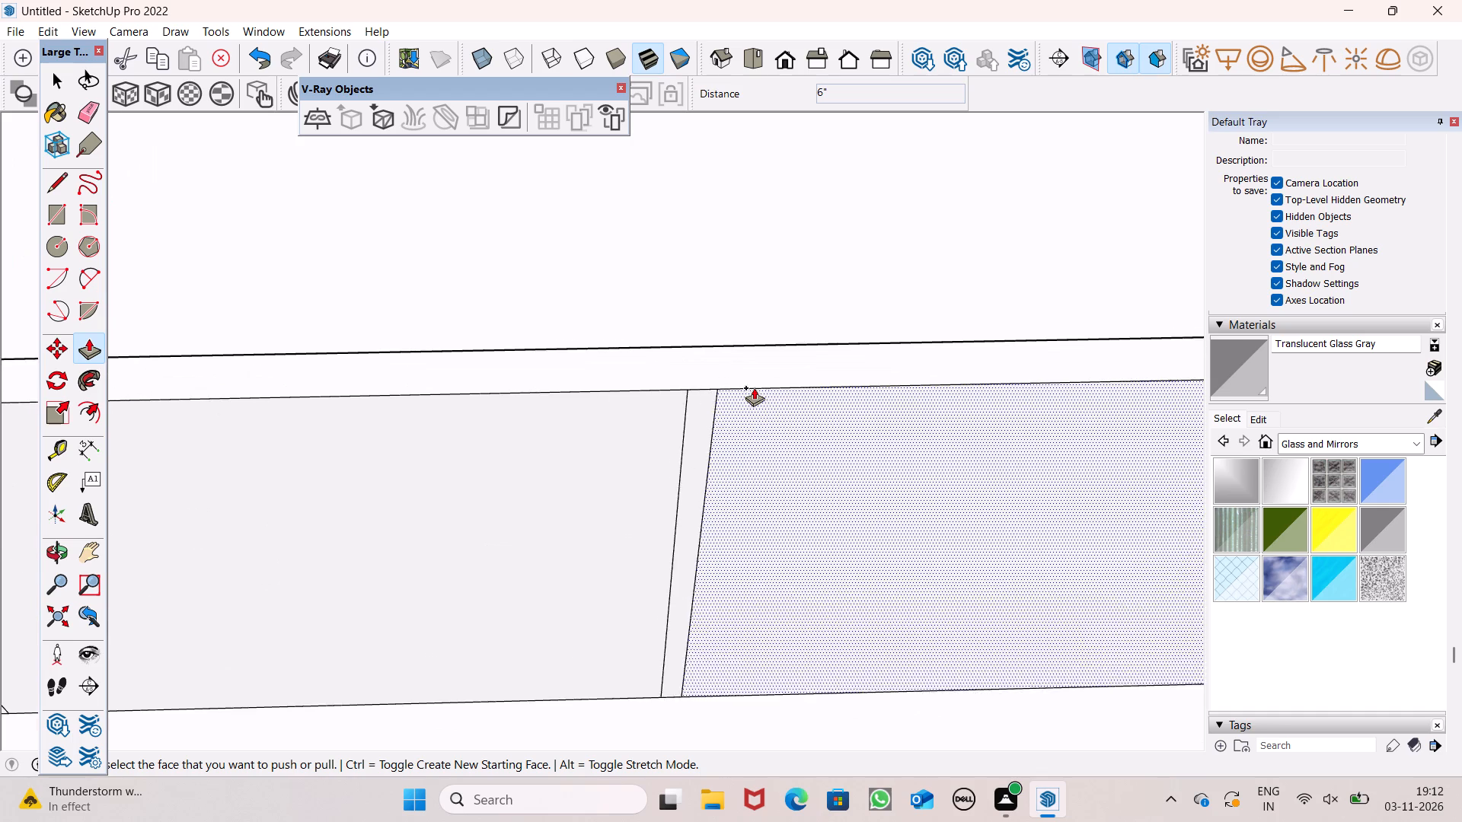
{"action": "scroll", "coordinate": [701, 363], "scroll_direction": "up", "scroll_amount": 8}
{"action": "left_click_drag", "start_coordinate": [690, 437], "coordinate": [749, 307]}
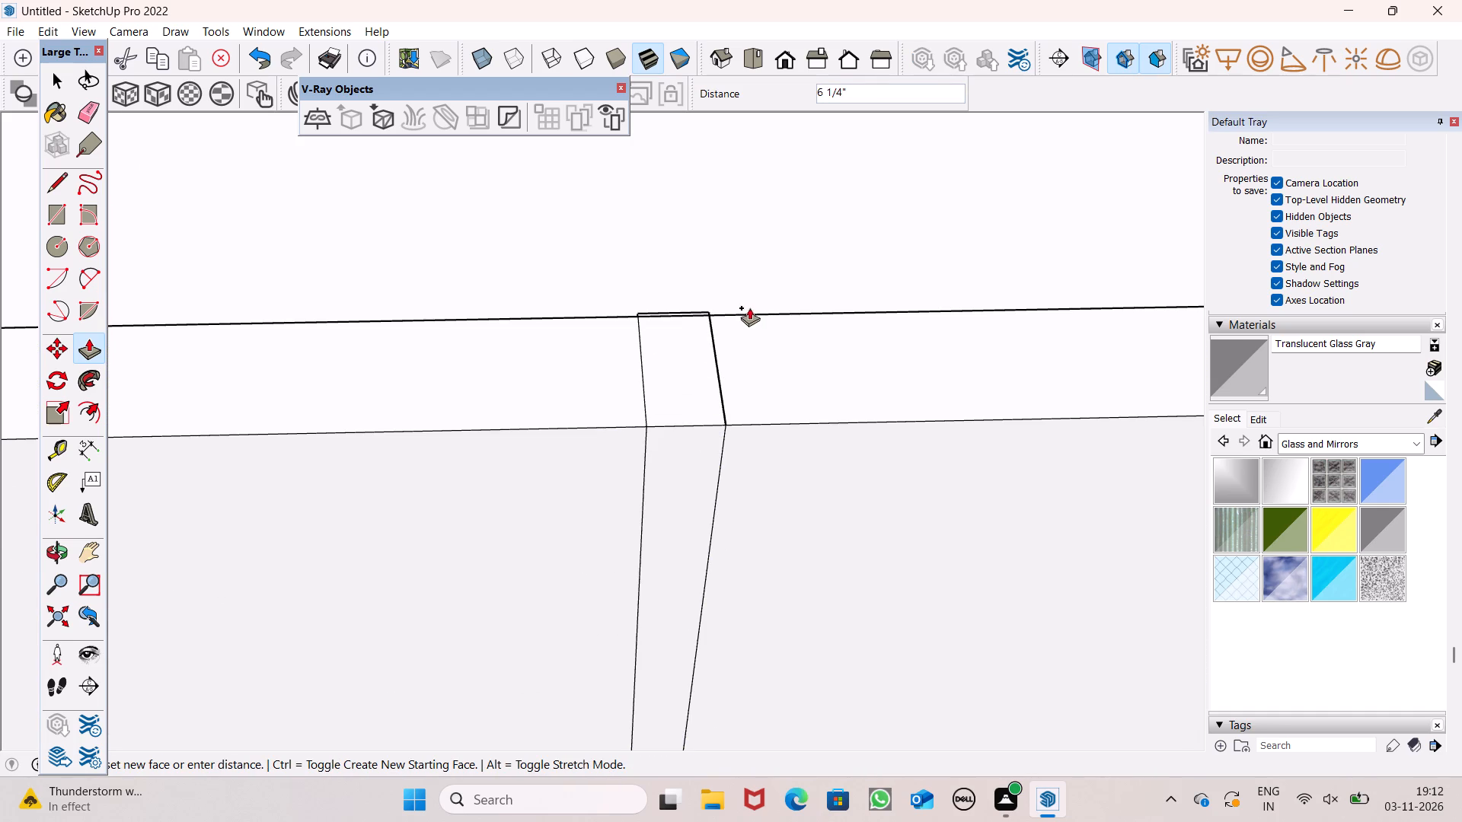
{"action": "left_click_drag", "start_coordinate": [749, 307], "coordinate": [743, 311]}
Push/Pull the fourth intermediate strip 6" back to the front parapet's rear edge, creating a new starting face.
{"action": "scroll", "coordinate": [522, 336], "scroll_direction": "down", "scroll_amount": 8}
{"action": "scroll", "coordinate": [353, 381], "scroll_direction": "down", "scroll_amount": 13}
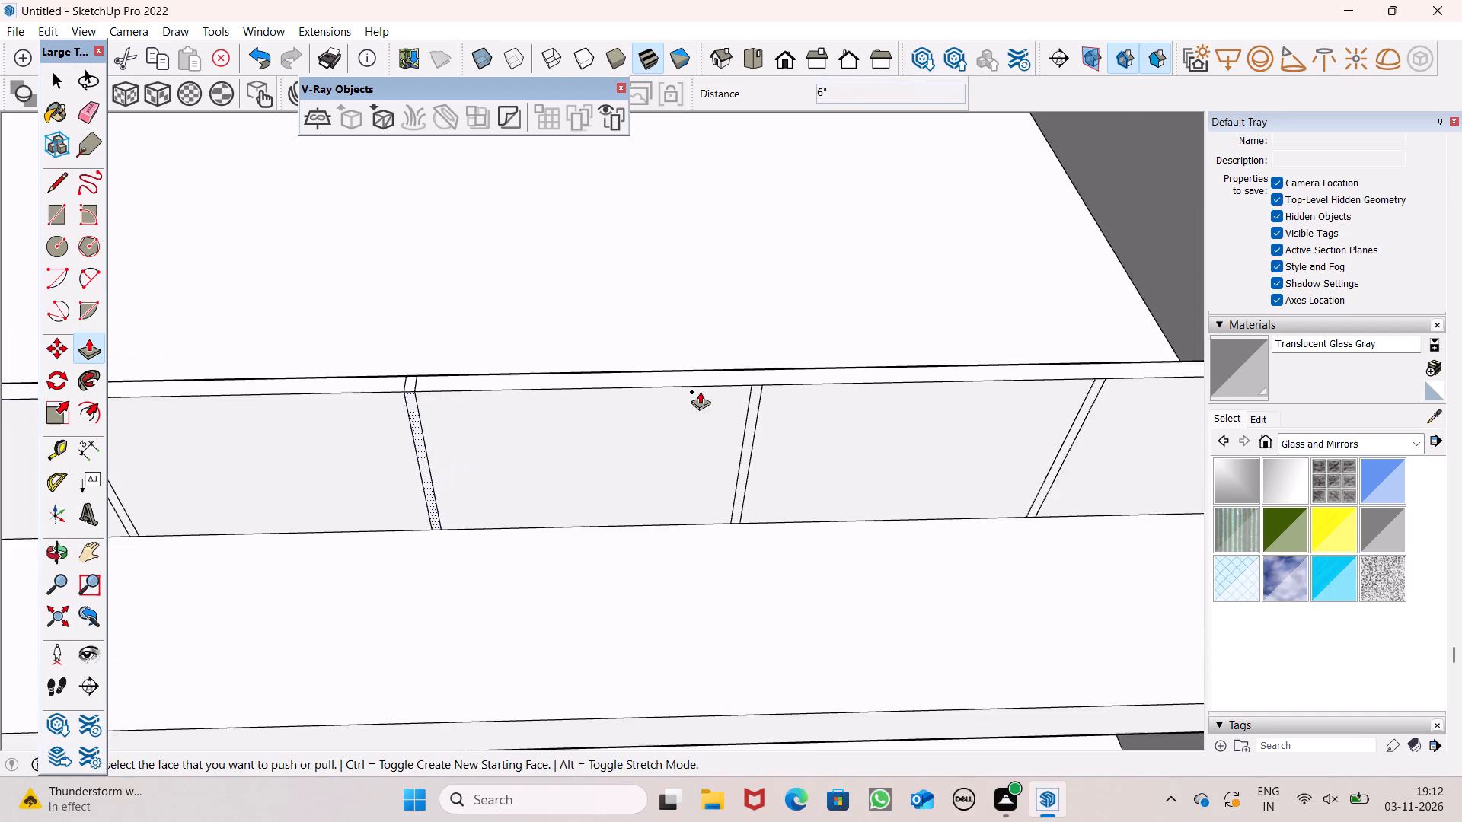
{"action": "scroll", "coordinate": [765, 391], "scroll_direction": "up", "scroll_amount": 15}
{"action": "scroll", "coordinate": [698, 414], "scroll_direction": "down", "scroll_amount": 5}
{"action": "left_click_drag", "start_coordinate": [639, 506], "coordinate": [644, 495]}
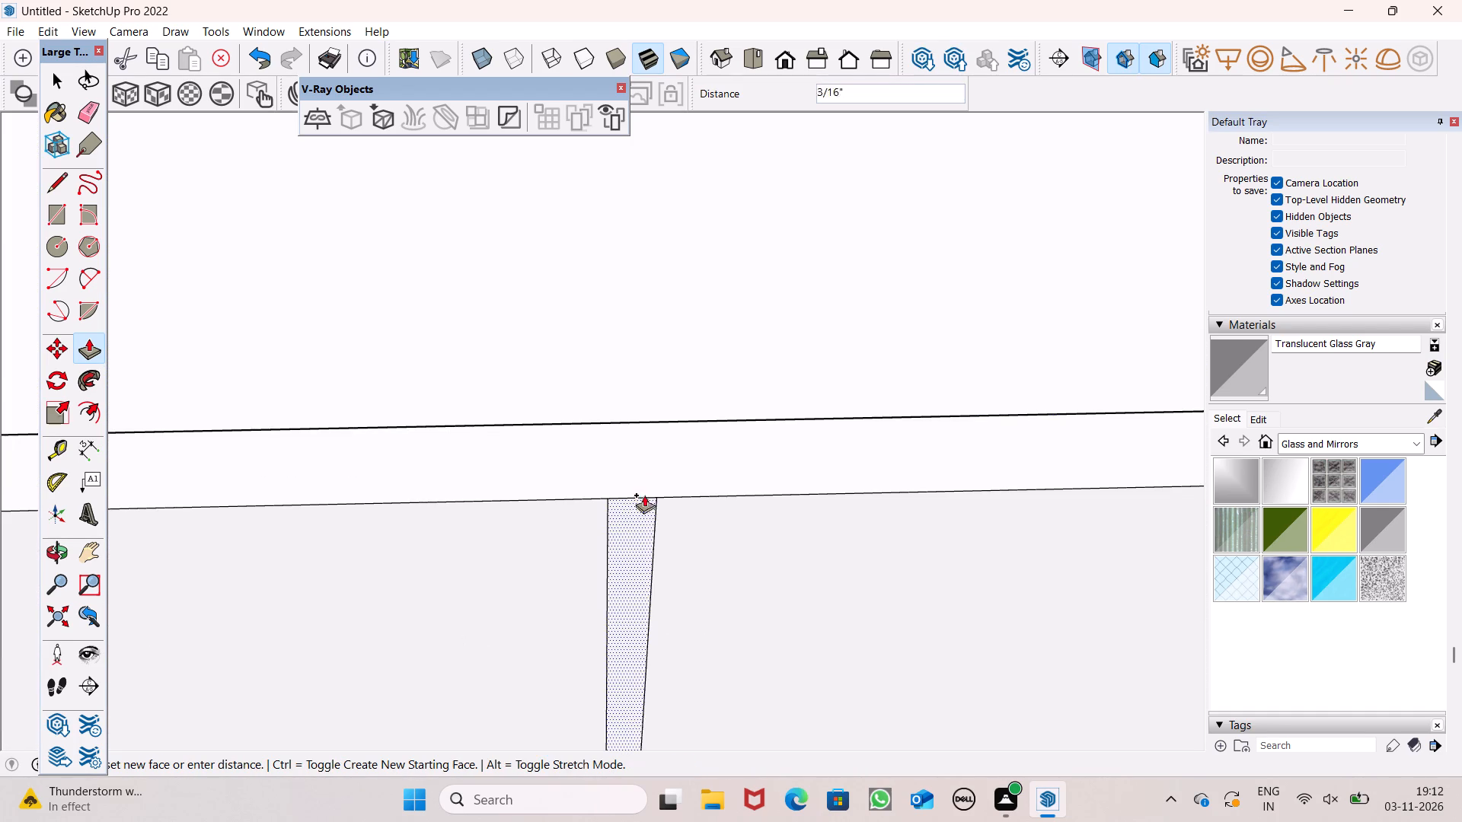
{"action": "left_click_drag", "start_coordinate": [644, 495], "coordinate": [677, 424]}
Push/Pull the last strip near the parapet's far end 6" back through its thickness, creating a new starting face.
{"action": "scroll", "coordinate": [481, 435], "scroll_direction": "down", "scroll_amount": 9}
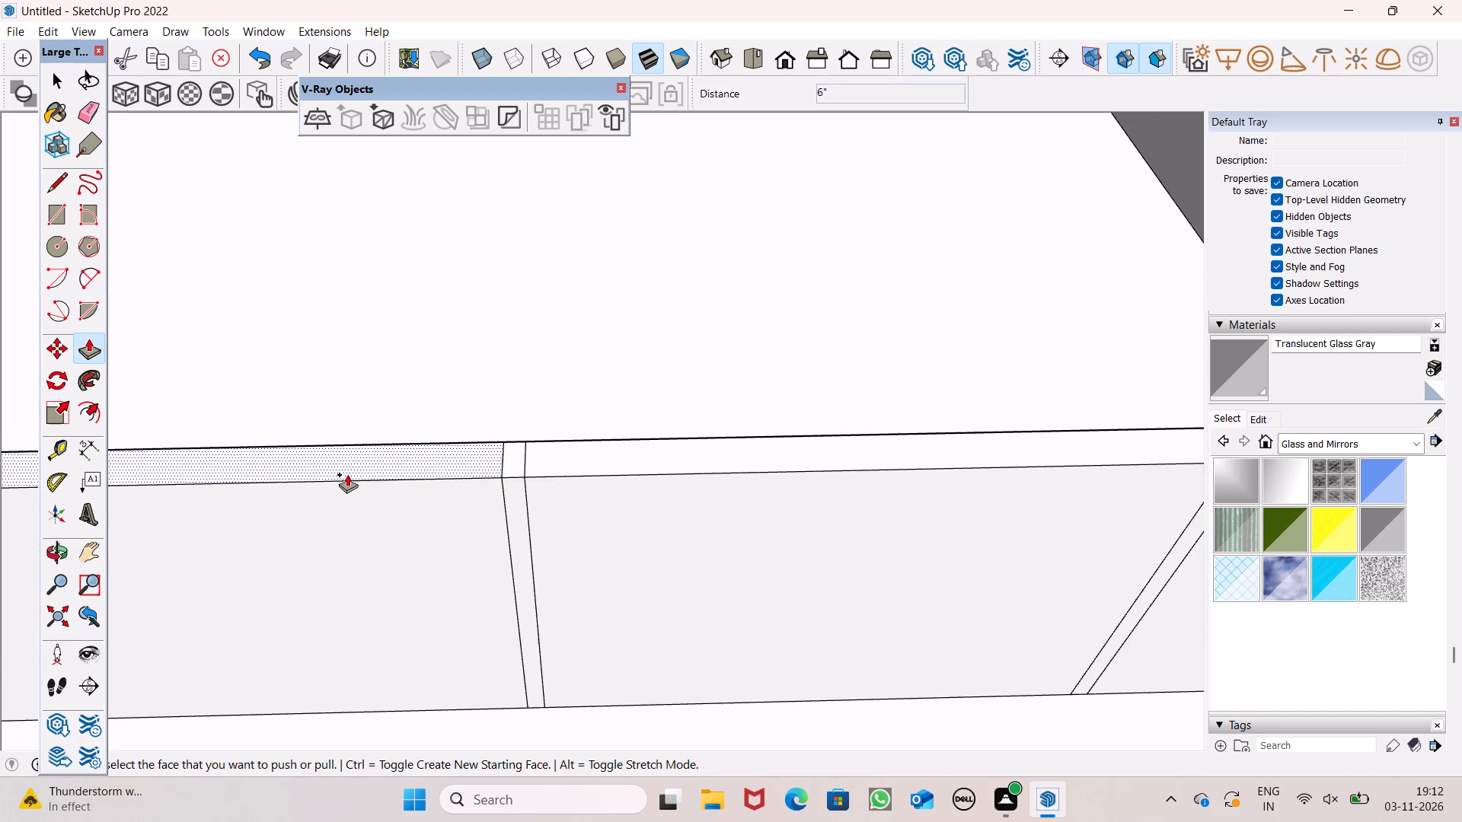
{"action": "scroll", "coordinate": [347, 473], "scroll_direction": "down", "scroll_amount": 6}
{"action": "scroll", "coordinate": [787, 484], "scroll_direction": "up", "scroll_amount": 10}
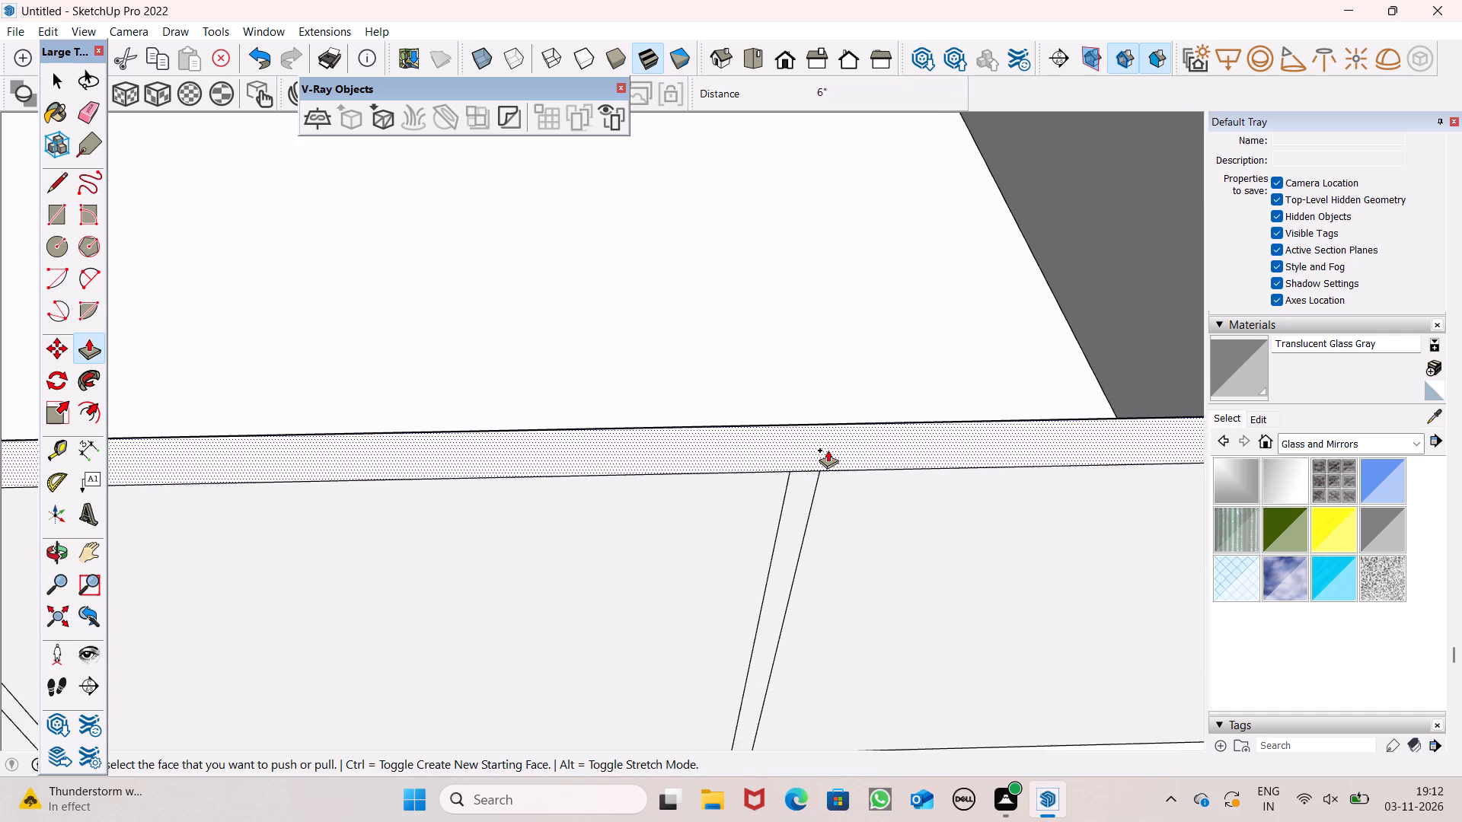
{"action": "scroll", "coordinate": [828, 450], "scroll_direction": "up", "scroll_amount": 4}
{"action": "left_click_drag", "start_coordinate": [798, 497], "coordinate": [822, 404]}
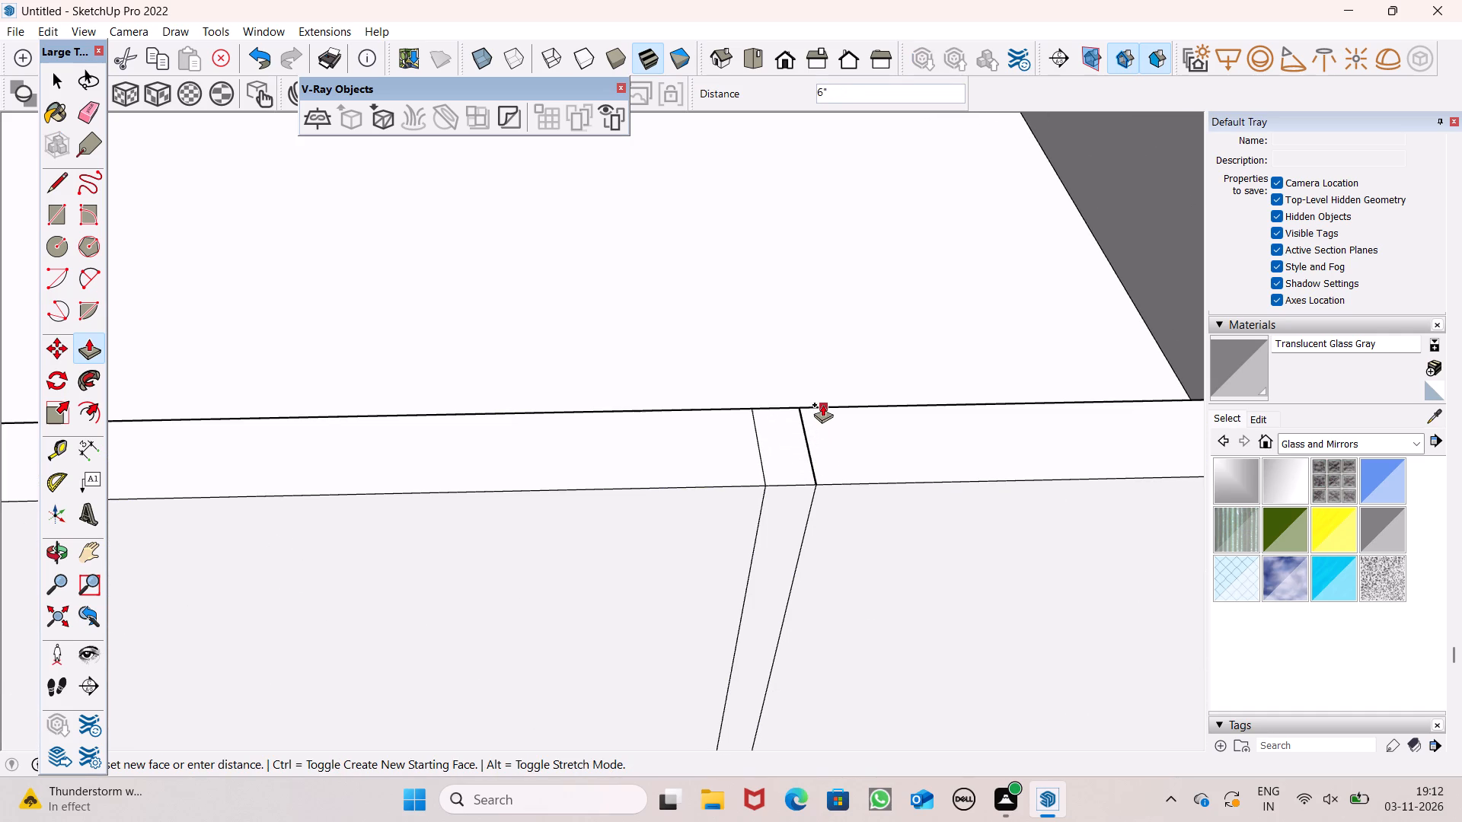
{"action": "left_click_drag", "start_coordinate": [822, 404], "coordinate": [820, 403]}
{"action": "key", "text": "space"}
Paint the outer faces of all six front parapet panels with Translucent Glass Gray.
{"action": "scroll", "coordinate": [807, 266], "scroll_direction": "down", "scroll_amount": 9}
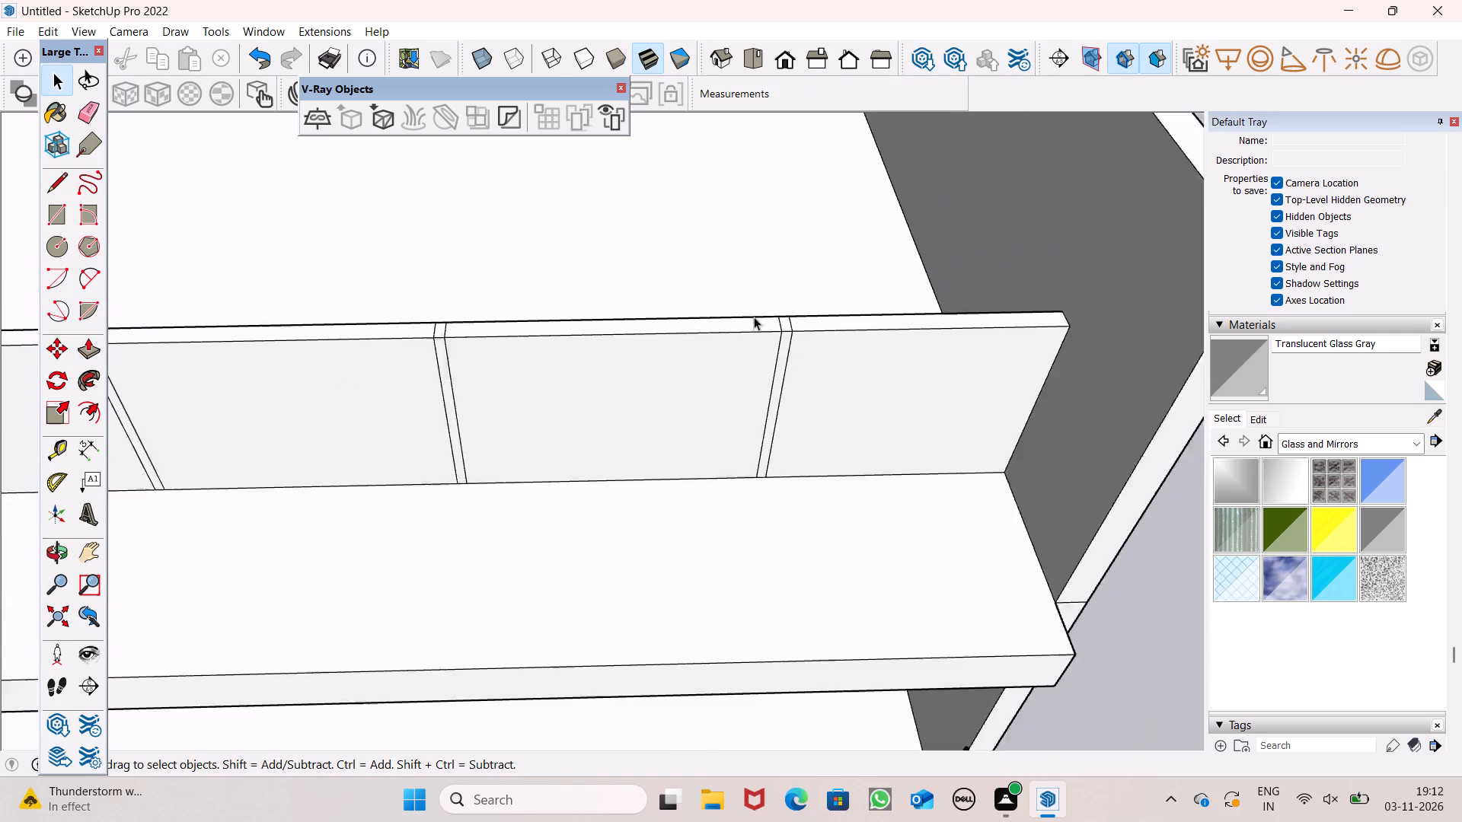
{"action": "scroll", "coordinate": [754, 317], "scroll_direction": "down", "scroll_amount": 3}
{"action": "middle_click_drag", "start_coordinate": [828, 387], "coordinate": [810, 292]}
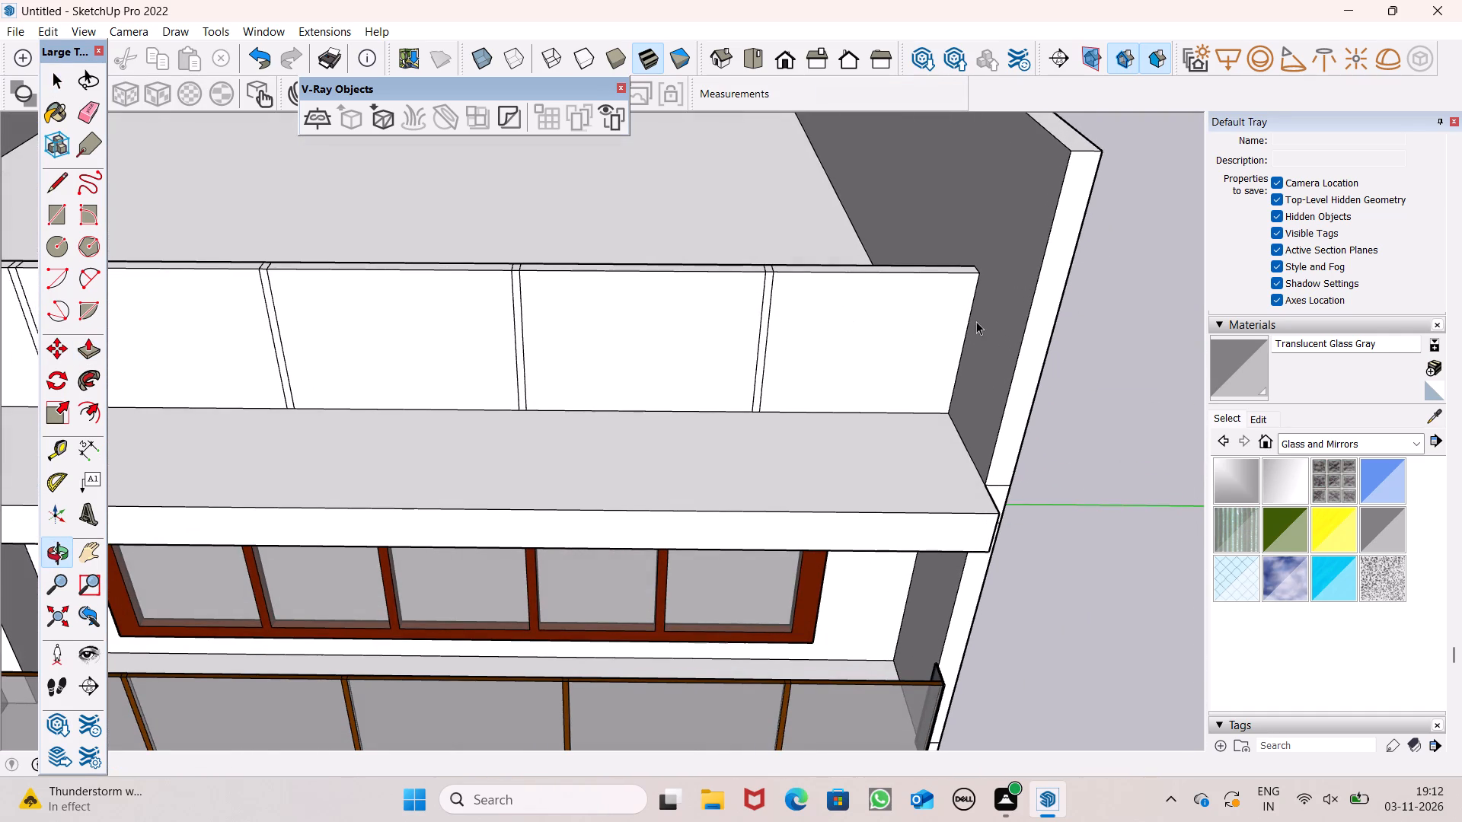
{"action": "scroll", "coordinate": [806, 289], "scroll_direction": "down", "scroll_amount": 4}
{"action": "middle_click_drag", "start_coordinate": [854, 339], "coordinate": [853, 288]}
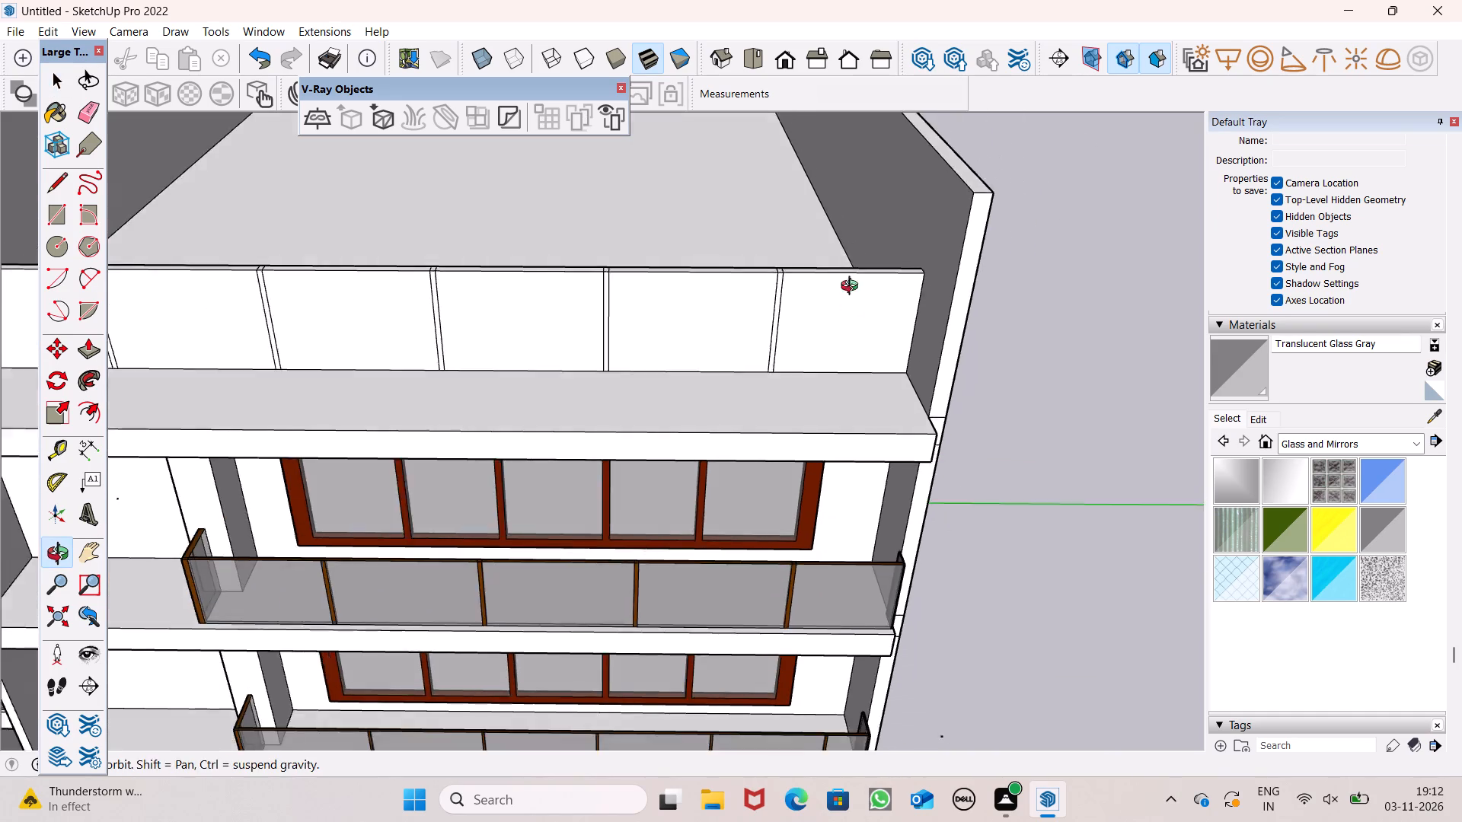
{"action": "middle_click_drag", "start_coordinate": [853, 288], "coordinate": [844, 207]}
{"action": "left_click", "coordinate": [1222, 384]}
{"action": "scroll", "coordinate": [860, 256], "scroll_direction": "up", "scroll_amount": 5}
{"action": "left_click", "coordinate": [856, 262]}
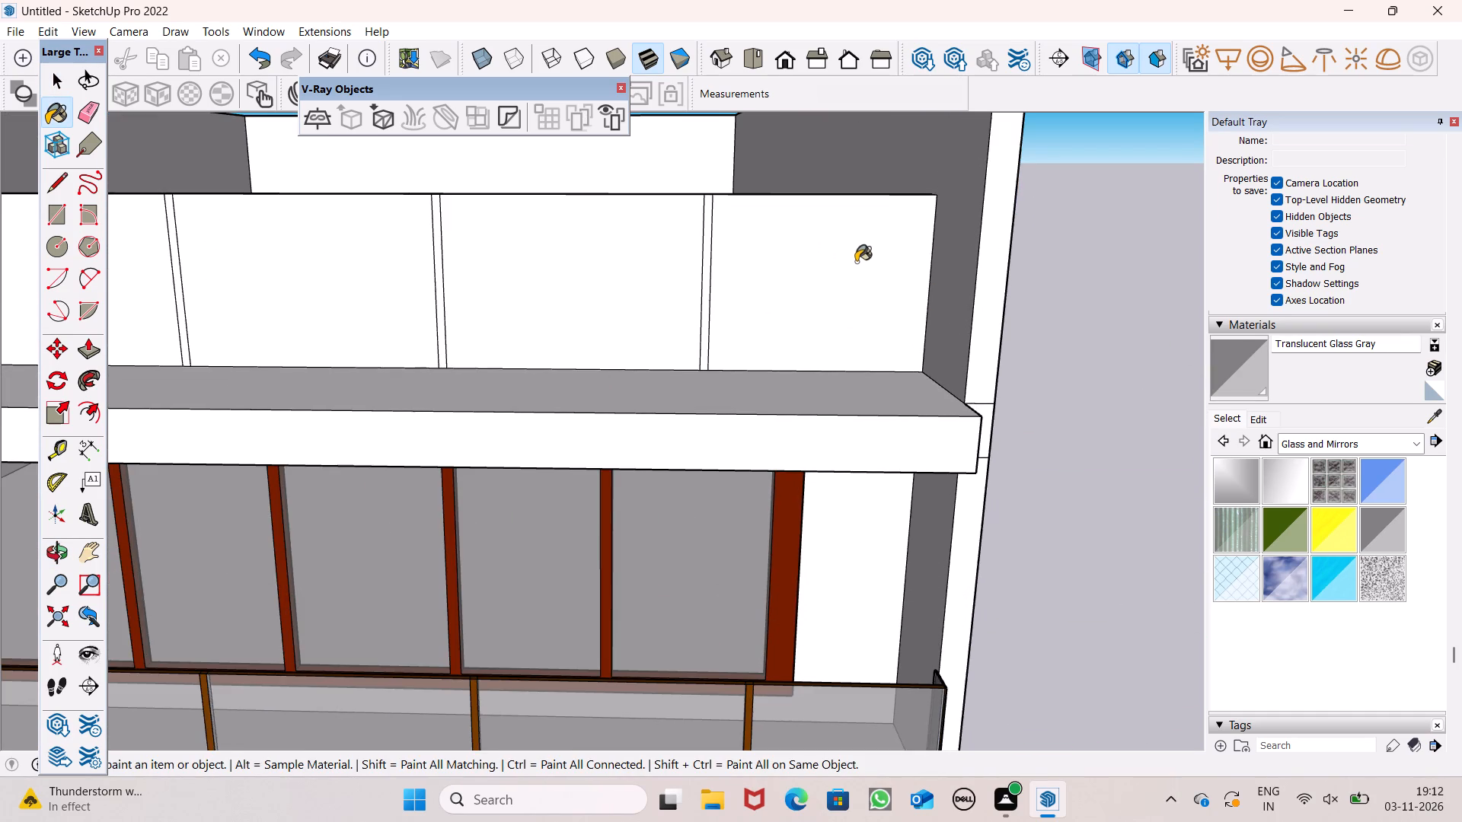
{"action": "scroll", "coordinate": [1015, 244], "scroll_direction": "down", "scroll_amount": 5}
{"action": "left_click", "coordinate": [744, 258]}
{"action": "left_click", "coordinate": [650, 258]}
{"action": "left_click", "coordinate": [535, 251]}
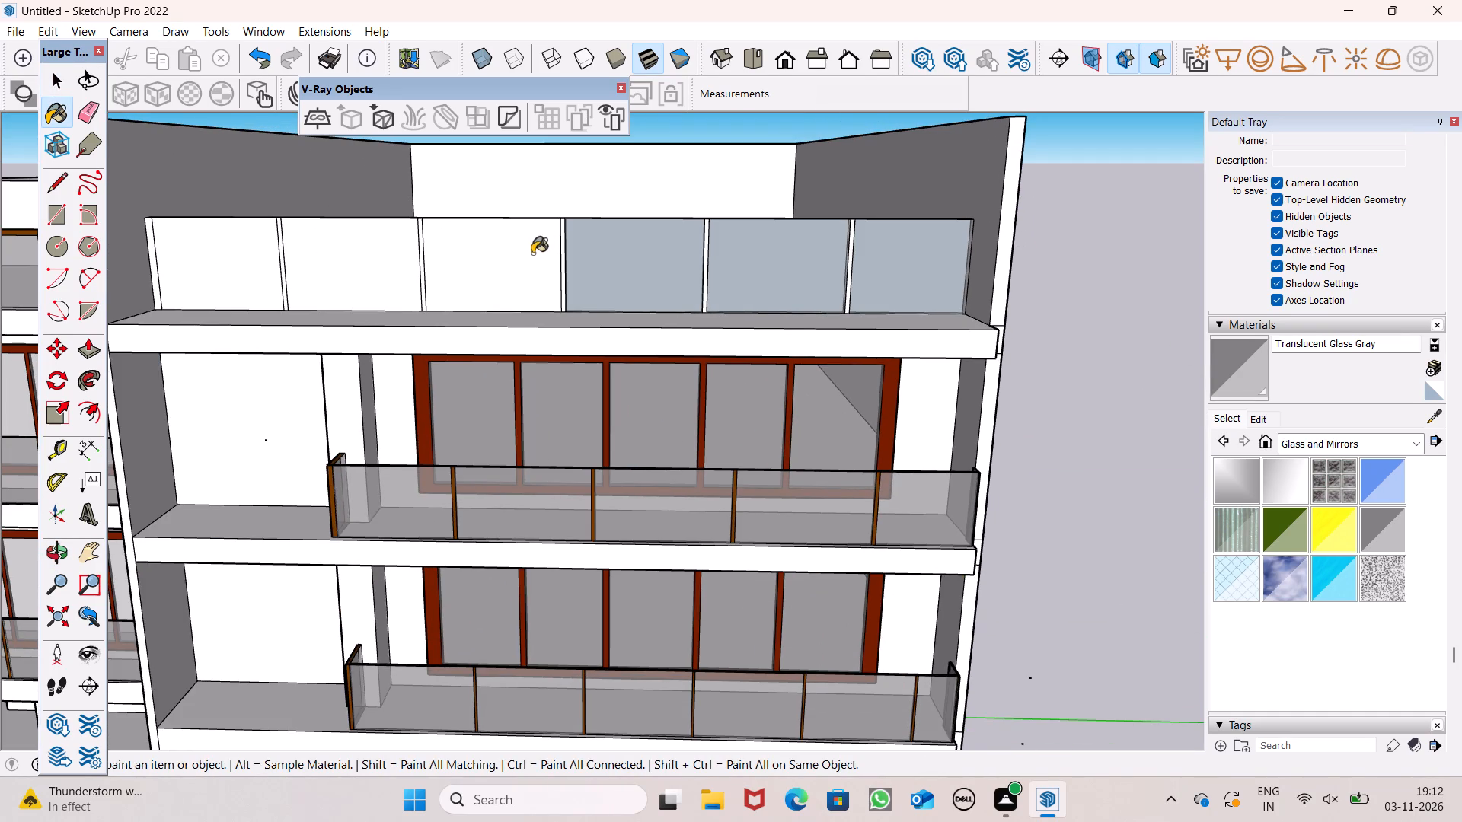
{"action": "left_click", "coordinate": [399, 258]}
{"action": "left_click", "coordinate": [233, 269]}
Paint the inner, roof-side faces of all six front parapet panels with Translucent Glass Gray.
{"action": "middle_click_drag", "start_coordinate": [542, 234], "coordinate": [698, 443]}
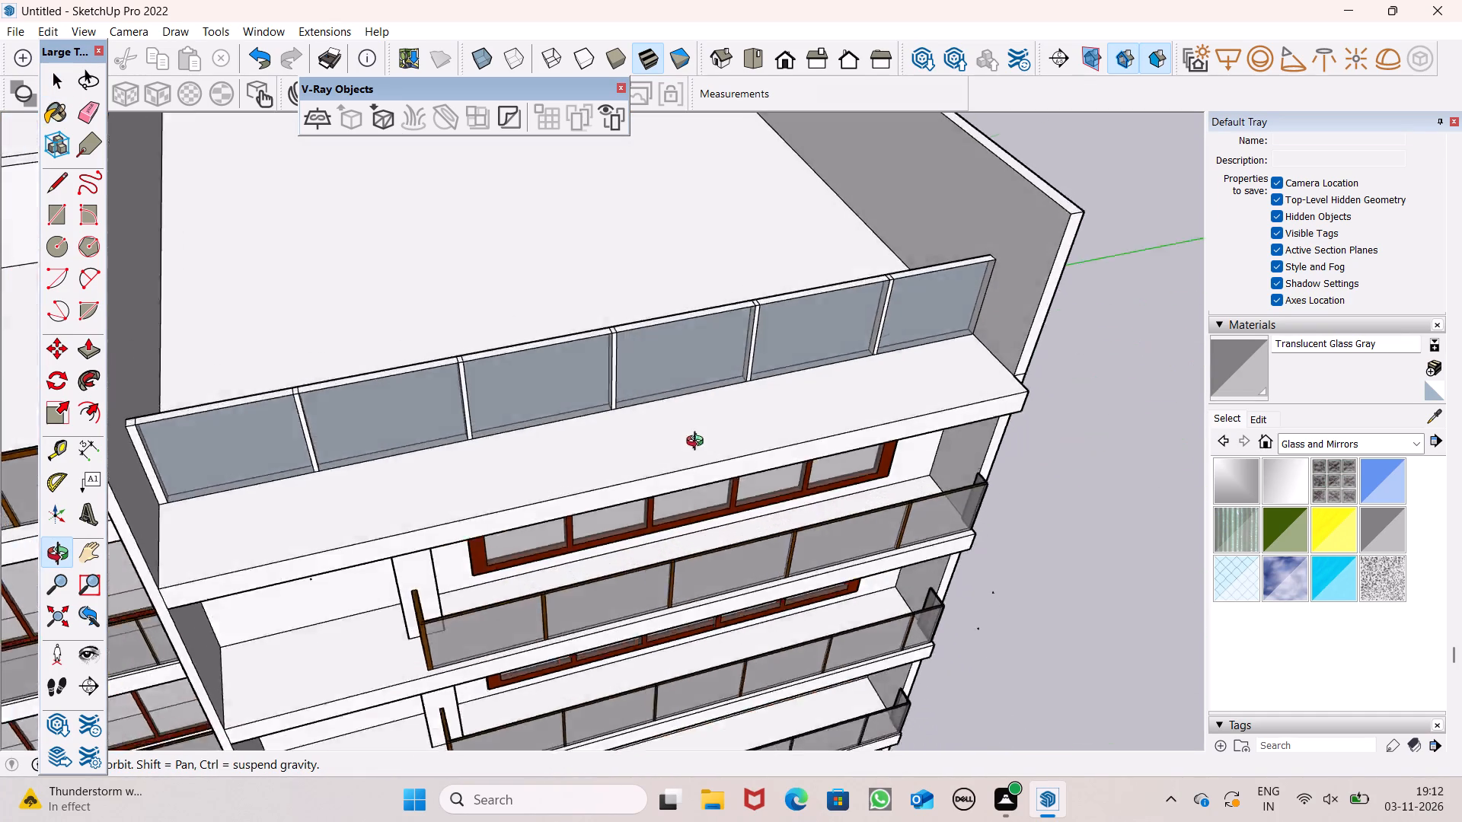
{"action": "middle_click_drag", "start_coordinate": [698, 443], "coordinate": [1461, 361]}
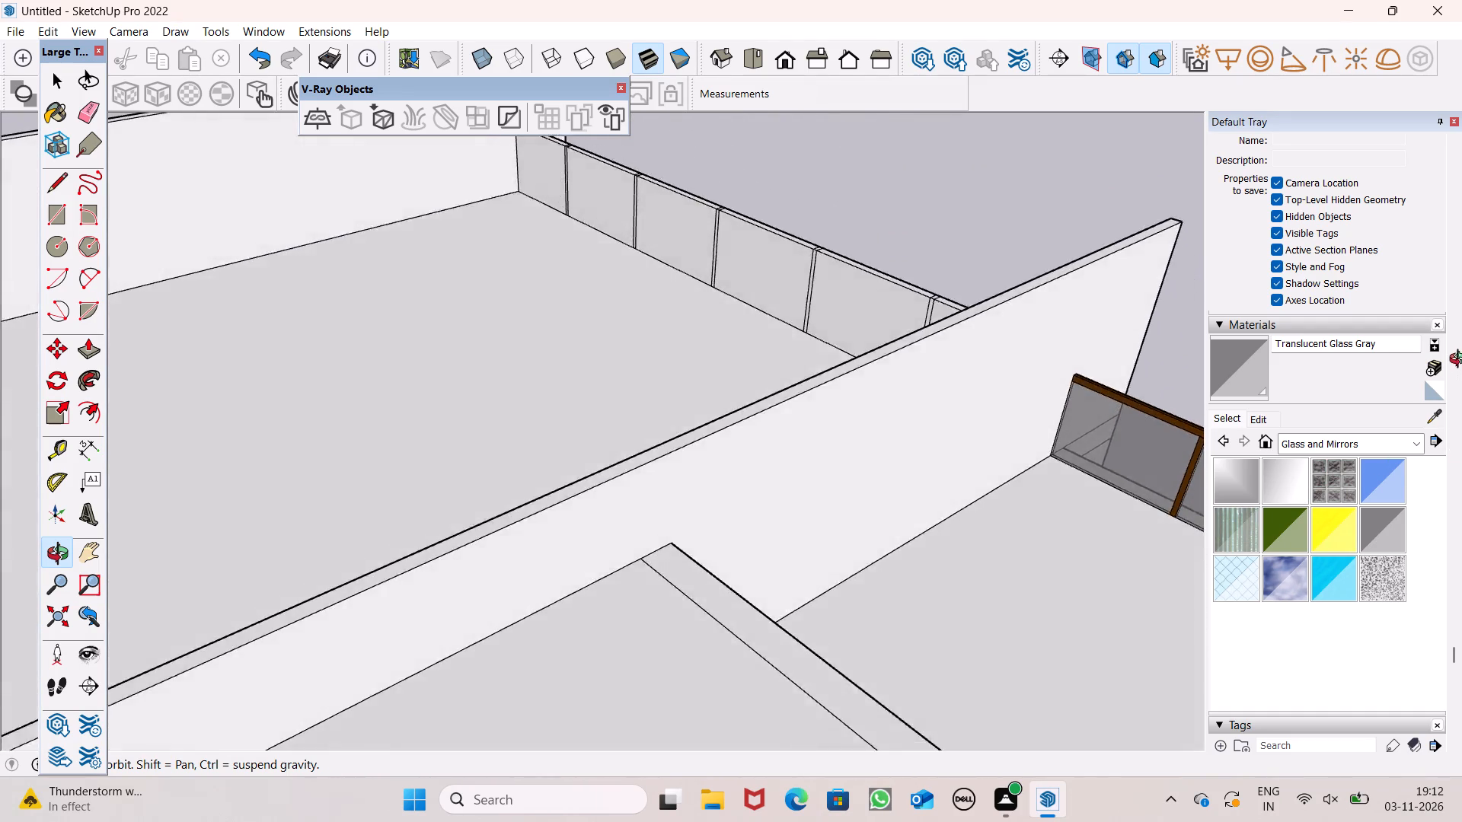
{"action": "middle_click_drag", "start_coordinate": [1461, 361], "coordinate": [1460, 317]}
{"action": "scroll", "coordinate": [697, 148], "scroll_direction": "up", "scroll_amount": 8}
{"action": "middle_click_drag", "start_coordinate": [670, 352], "coordinate": [852, 302]}
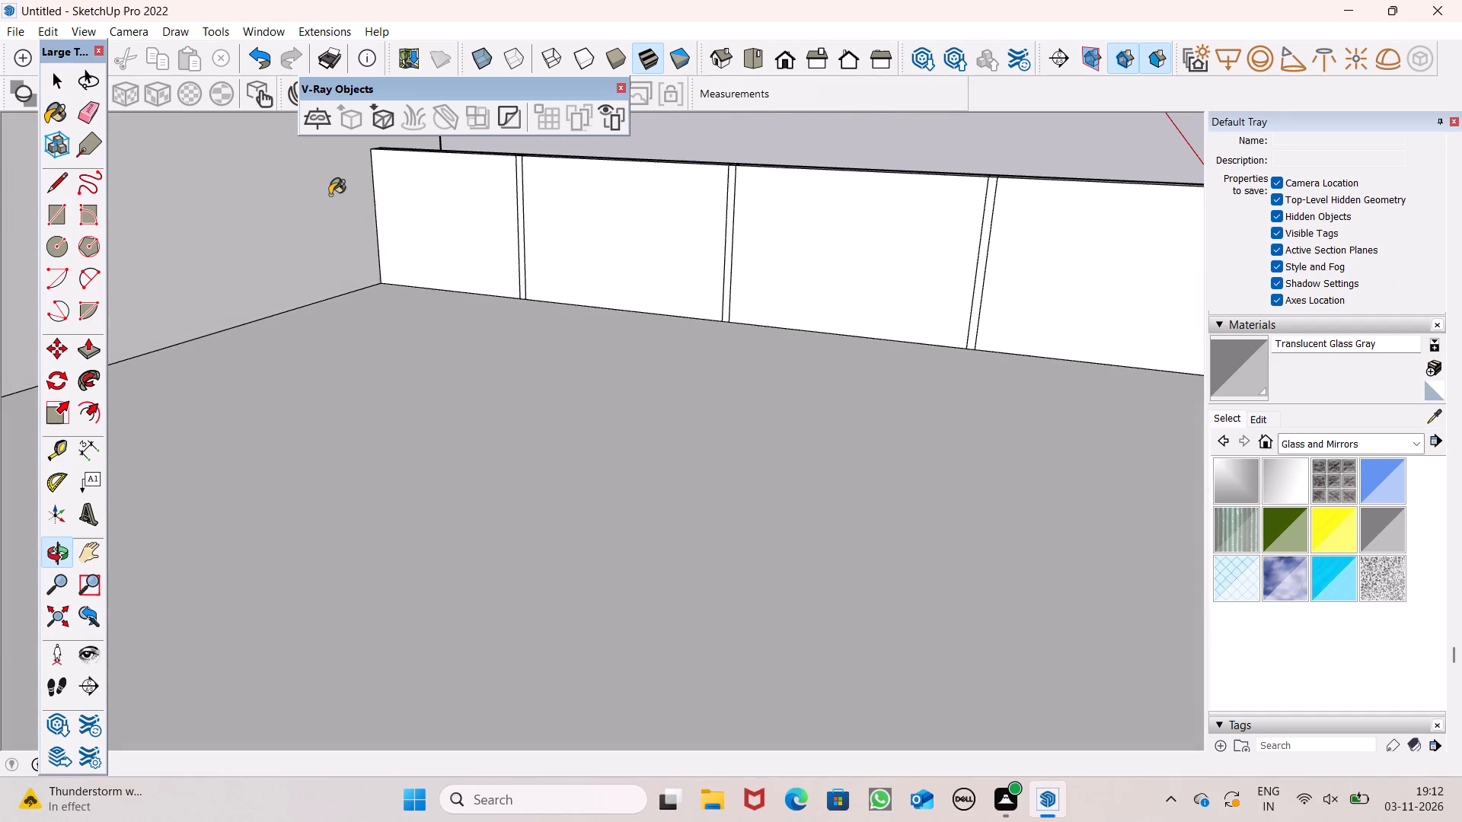
{"action": "left_click", "coordinate": [465, 212]}
{"action": "left_click", "coordinate": [614, 245]}
{"action": "left_click", "coordinate": [796, 254]}
{"action": "scroll", "coordinate": [478, 324], "scroll_direction": "down", "scroll_amount": 8}
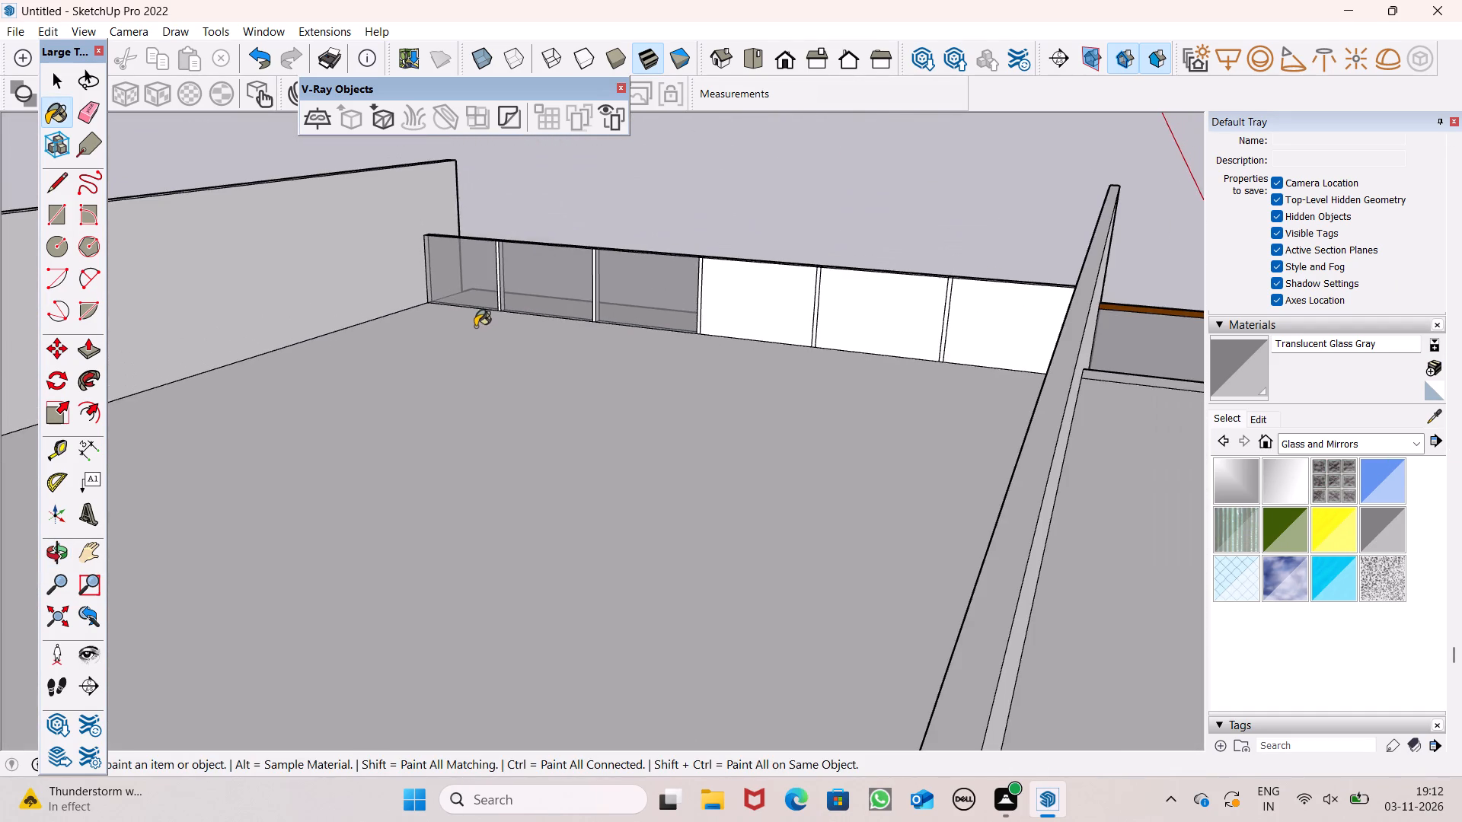
{"action": "scroll", "coordinate": [815, 278], "scroll_direction": "up", "scroll_amount": 6}
{"action": "left_click", "coordinate": [704, 320]}
{"action": "left_click", "coordinate": [929, 370]}
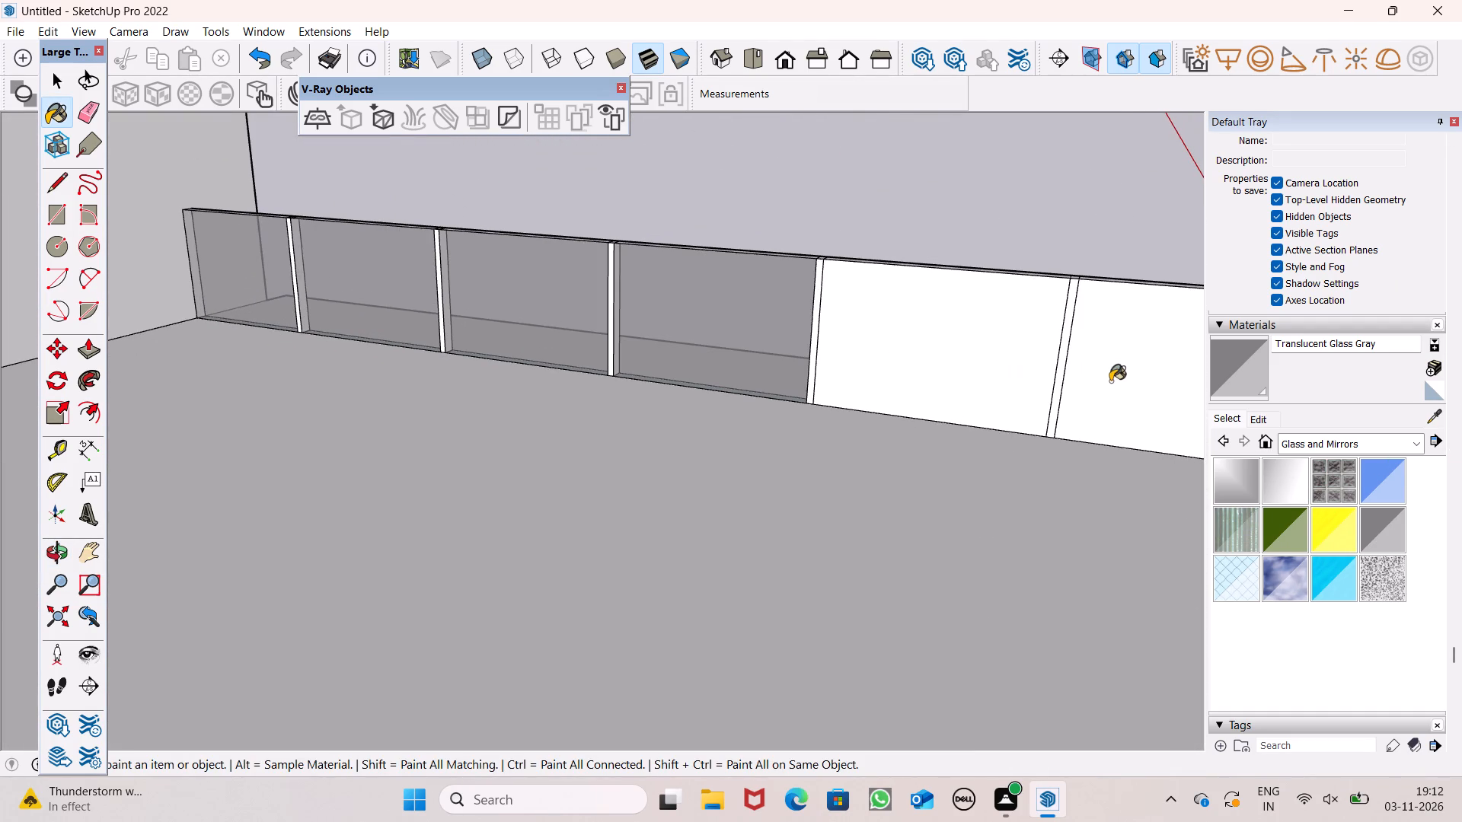
{"action": "left_click", "coordinate": [1110, 381]}
{"action": "key", "text": "space"}
{"action": "key", "text": "space"}
Paint one end intermediate post's top and inner face, and the rail tops on both sides of it, with Color C08 from the Colors collection.
{"action": "left_click", "coordinate": [1346, 435]}
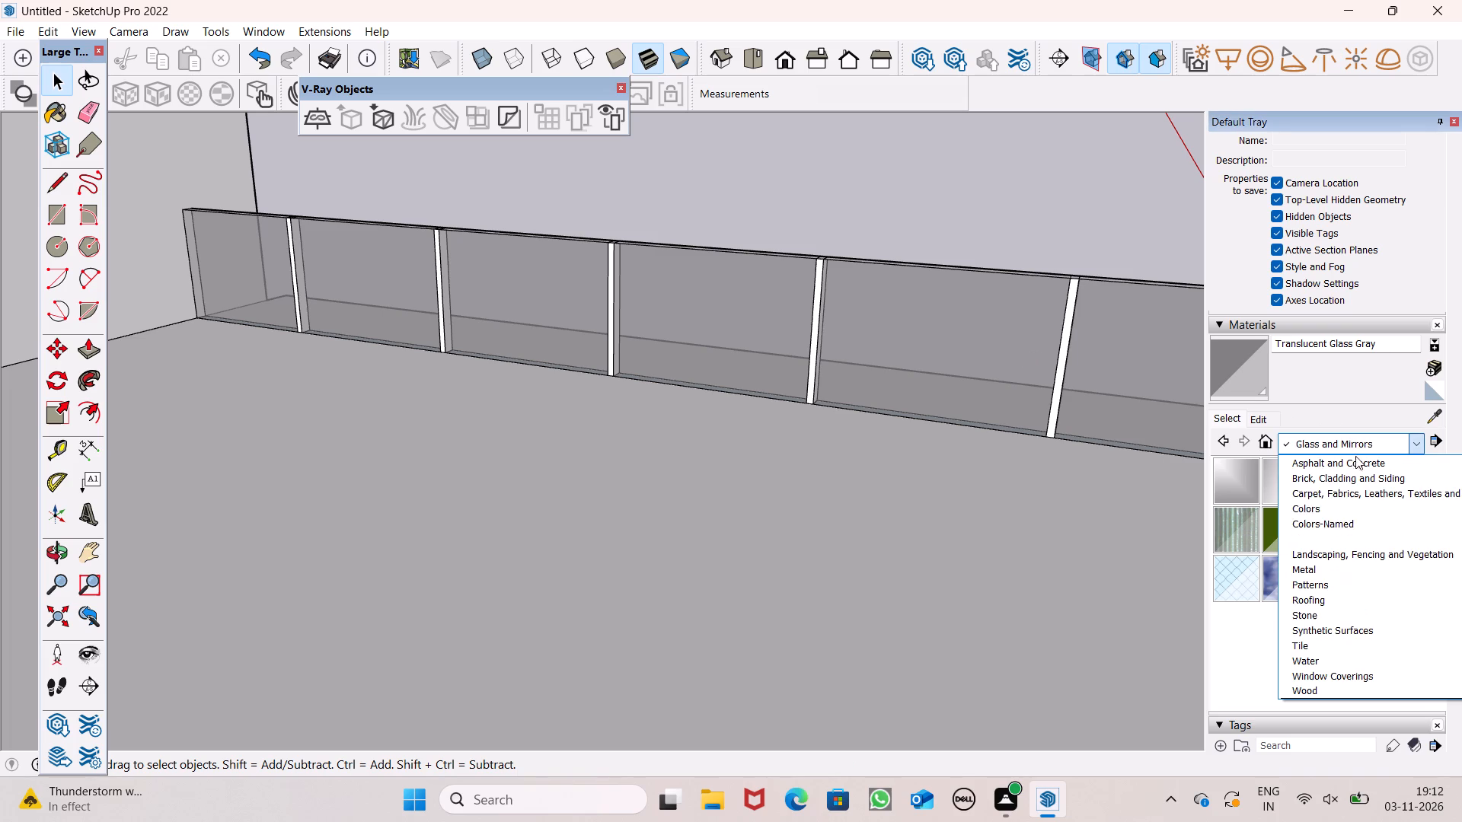
{"action": "left_click", "coordinate": [1370, 515]}
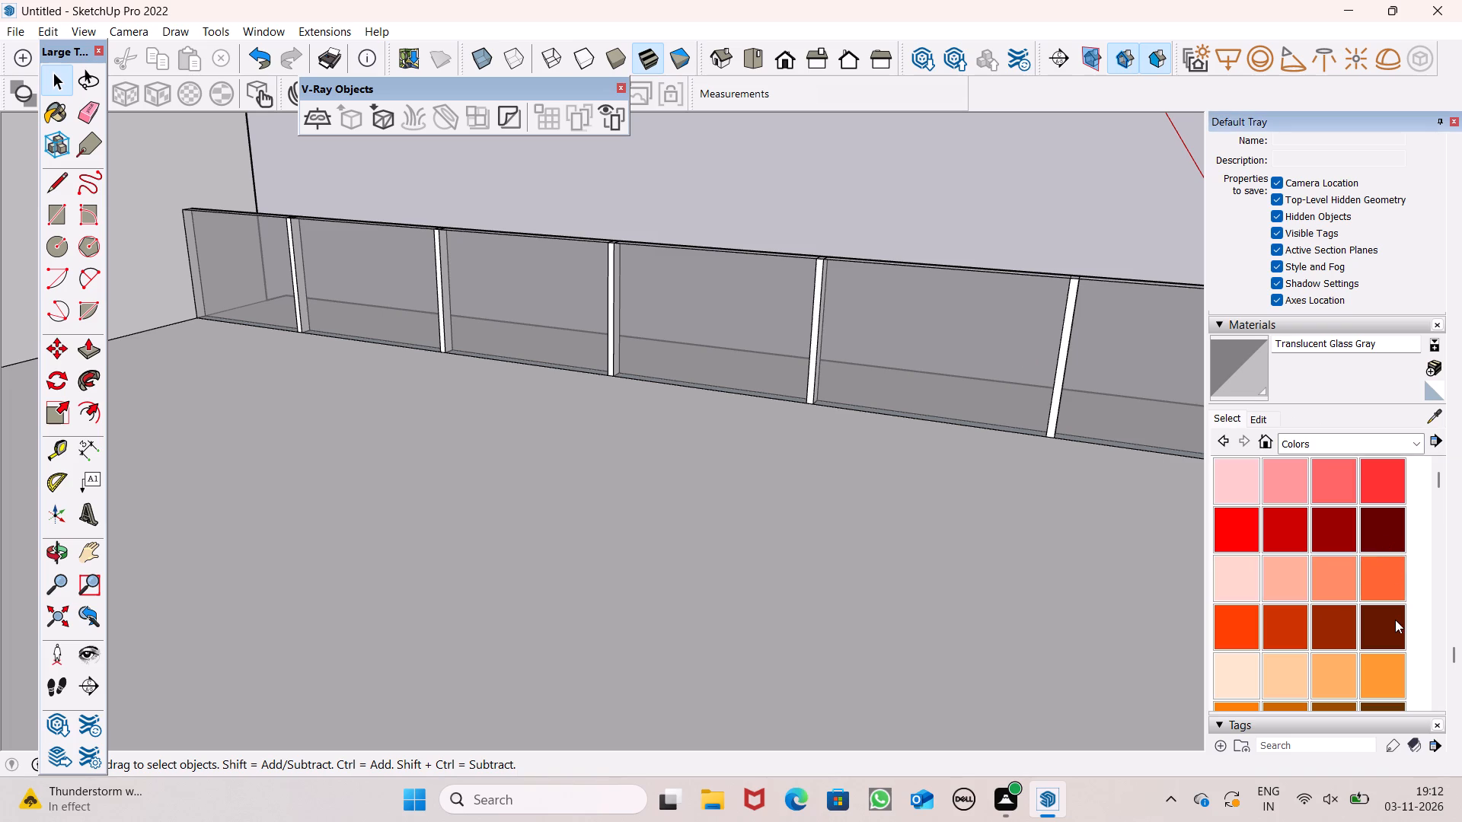
{"action": "scroll", "coordinate": [1393, 578], "scroll_direction": "down", "scroll_amount": 1}
{"action": "left_click", "coordinate": [1396, 615]}
{"action": "scroll", "coordinate": [1171, 347], "scroll_direction": "up", "scroll_amount": 6}
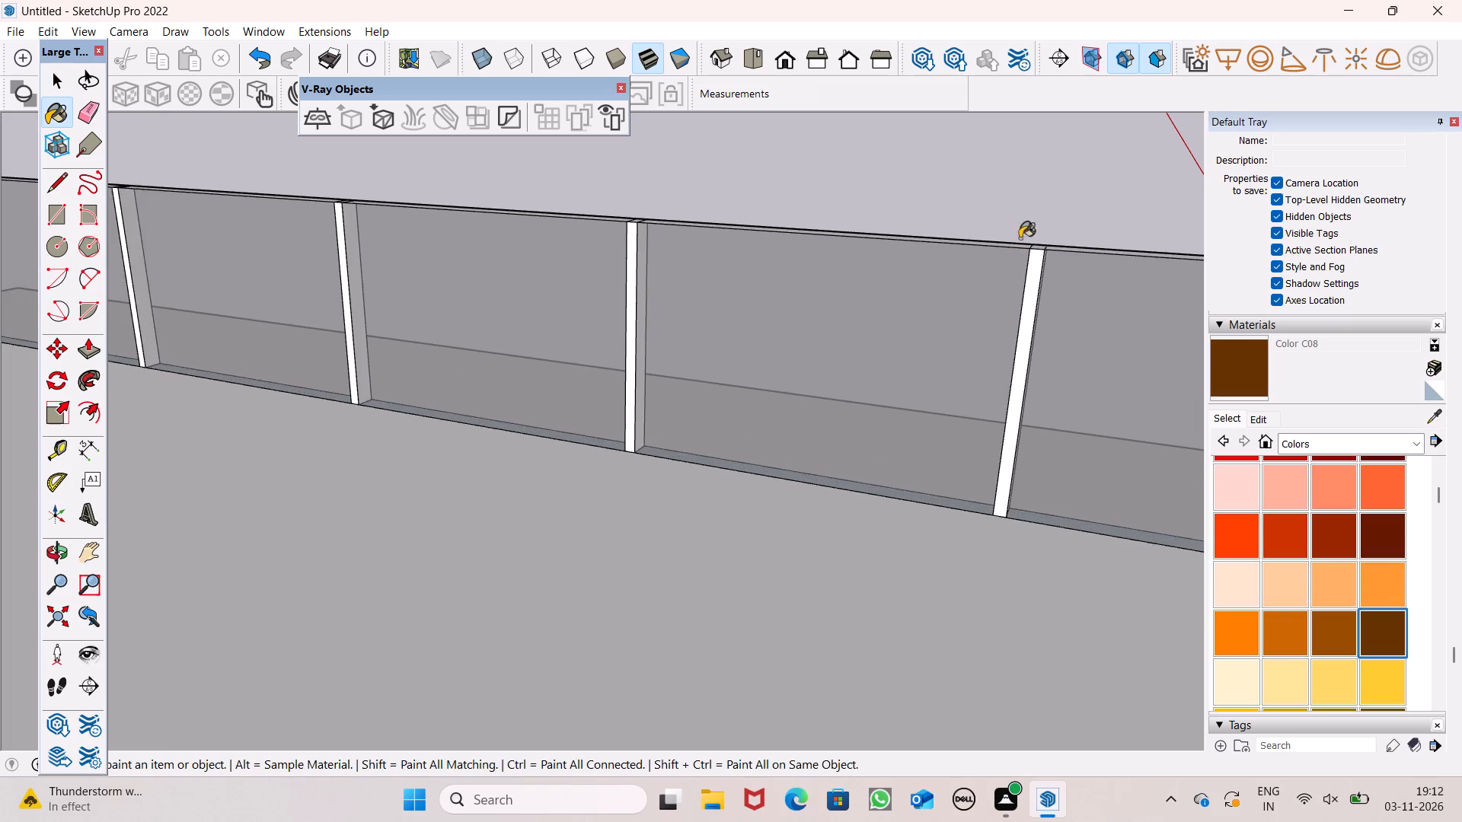
{"action": "middle_click_drag", "start_coordinate": [1035, 289], "coordinate": [1013, 429]}
{"action": "scroll", "coordinate": [1033, 363], "scroll_direction": "up", "scroll_amount": 1}
{"action": "scroll", "coordinate": [1037, 469], "scroll_direction": "up", "scroll_amount": 6}
{"action": "left_click", "coordinate": [1036, 390]}
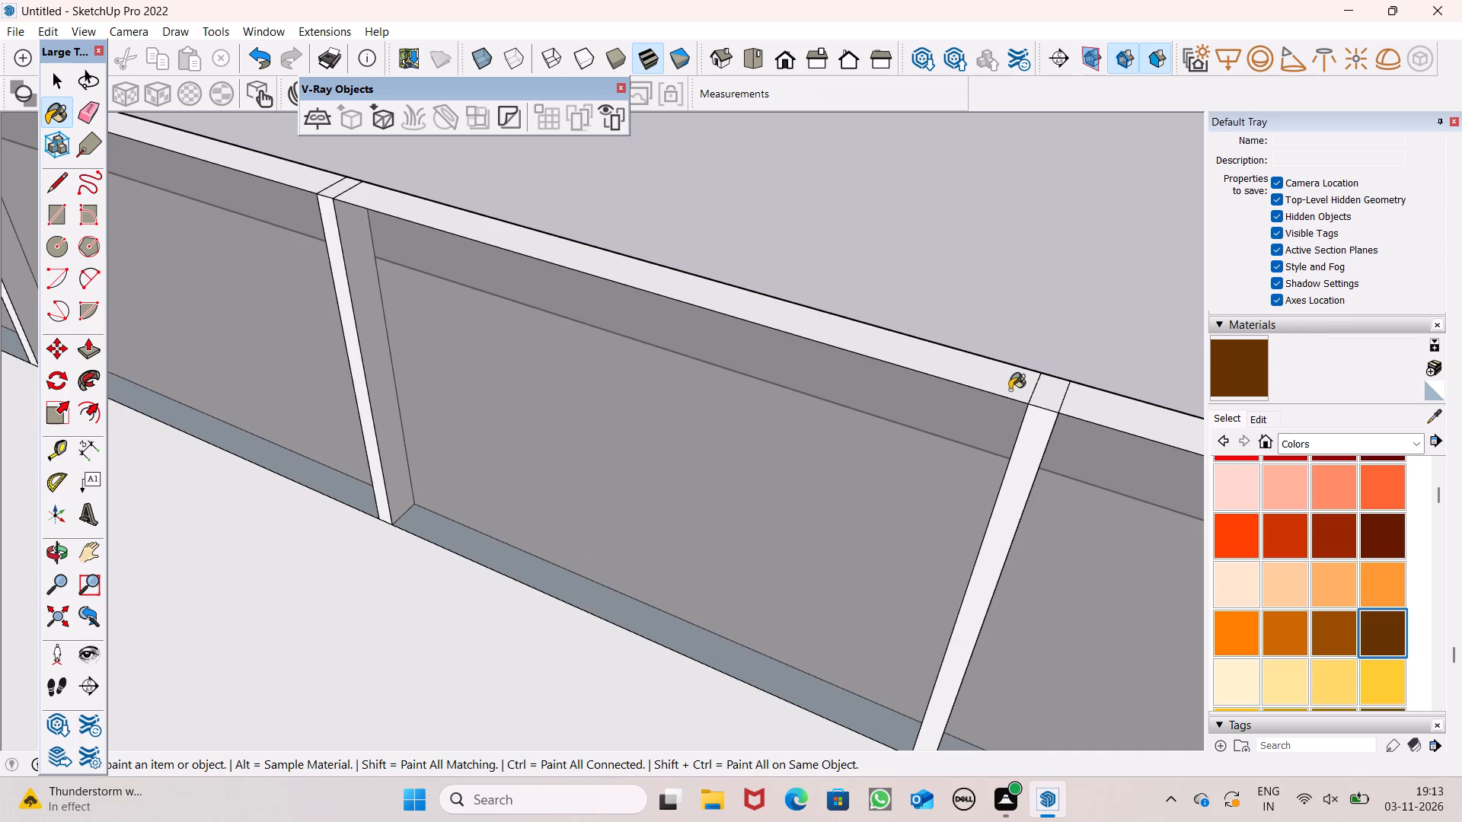
{"action": "left_click", "coordinate": [994, 387]}
{"action": "left_click", "coordinate": [1014, 438]}
{"action": "left_click", "coordinate": [1092, 405]}
{"action": "key", "text": "ctrl+z"}
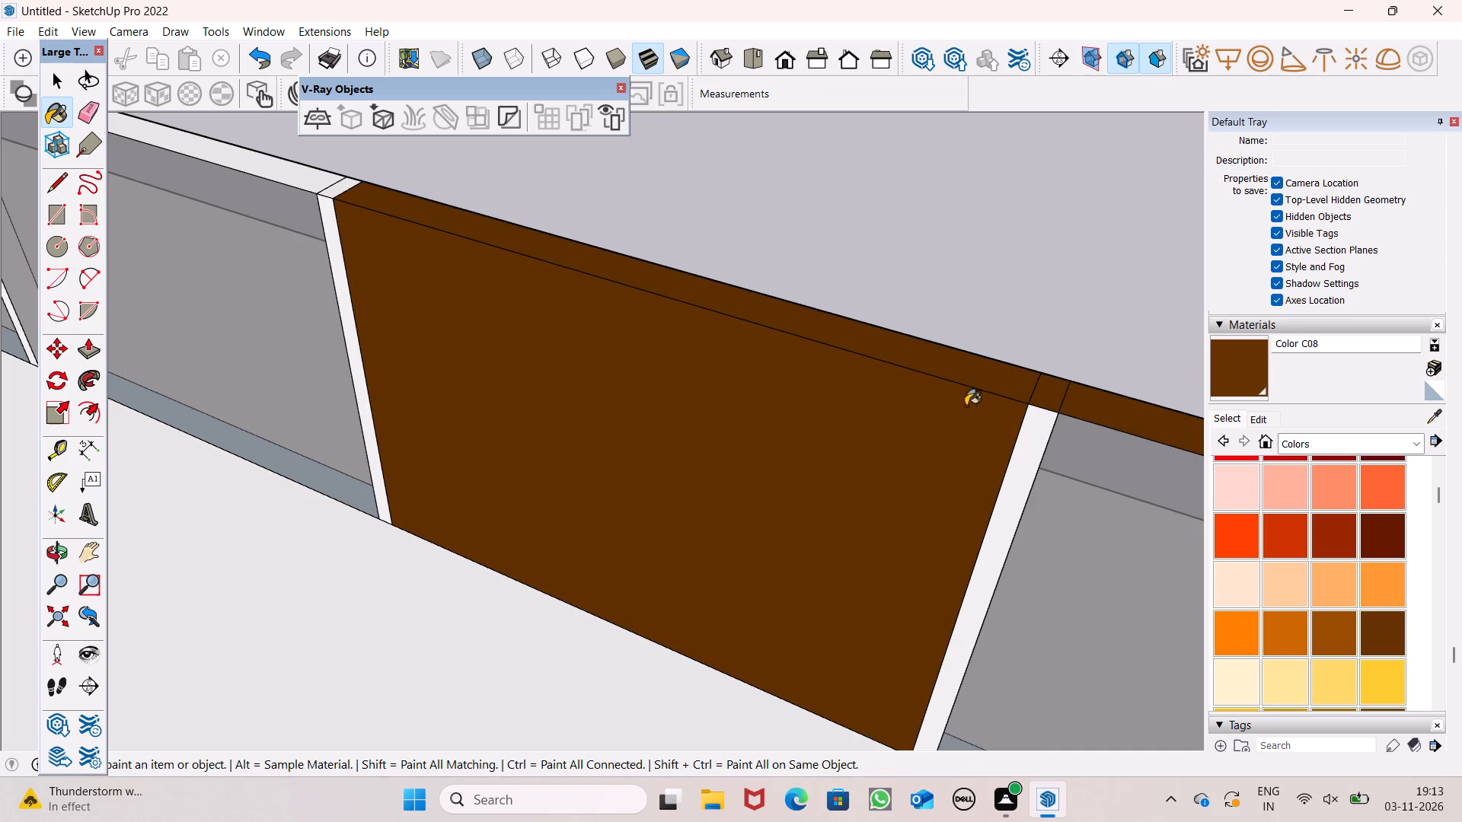
{"action": "key", "text": "ctrl+z"}
{"action": "left_click_drag", "start_coordinate": [1100, 413], "coordinate": [1093, 415]}
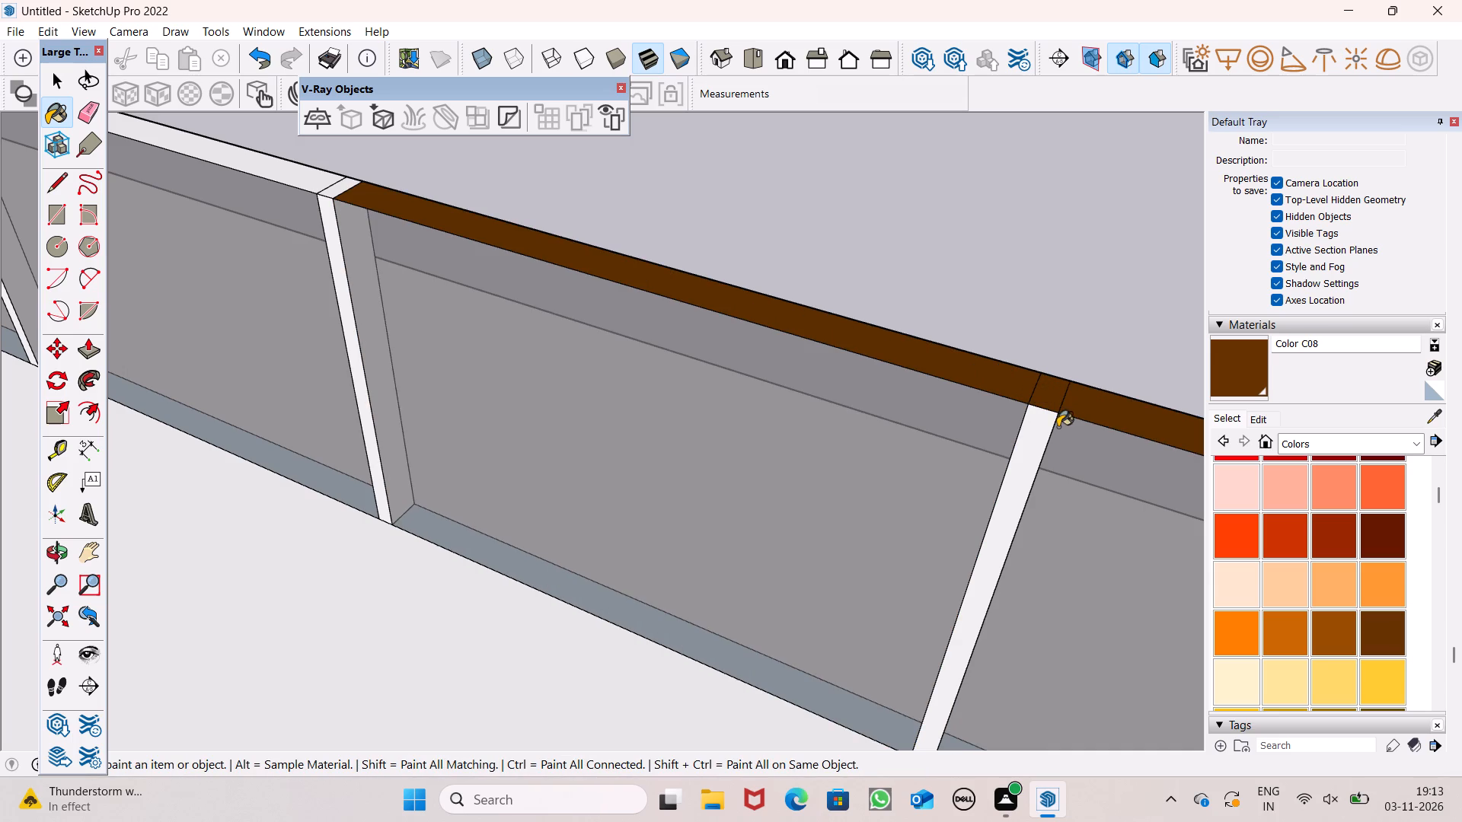
{"action": "left_click", "coordinate": [1041, 423]}
Paint the adjacent unpainted post's top and inner face, and the rail top beyond it, in Color C08.
{"action": "scroll", "coordinate": [1036, 384], "scroll_direction": "down", "scroll_amount": 5}
{"action": "scroll", "coordinate": [557, 241], "scroll_direction": "up", "scroll_amount": 6}
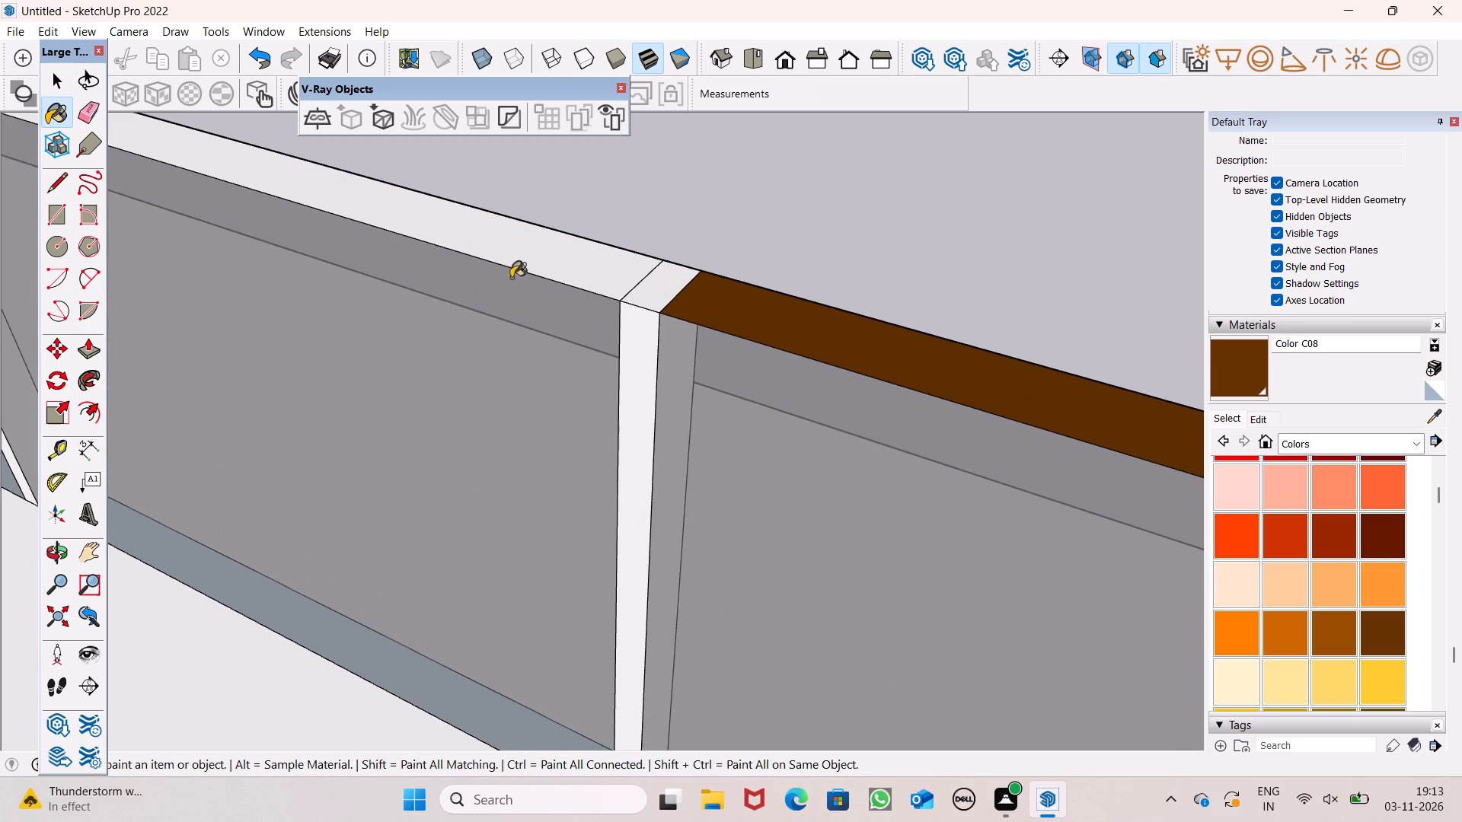
{"action": "left_click", "coordinate": [516, 260]}
{"action": "left_click", "coordinate": [628, 301]}
{"action": "left_click", "coordinate": [642, 326]}
Paint the fourth post's top and inner face, and the rail tops on both sides of it, in Color C08.
{"action": "scroll", "coordinate": [751, 266], "scroll_direction": "down", "scroll_amount": 7}
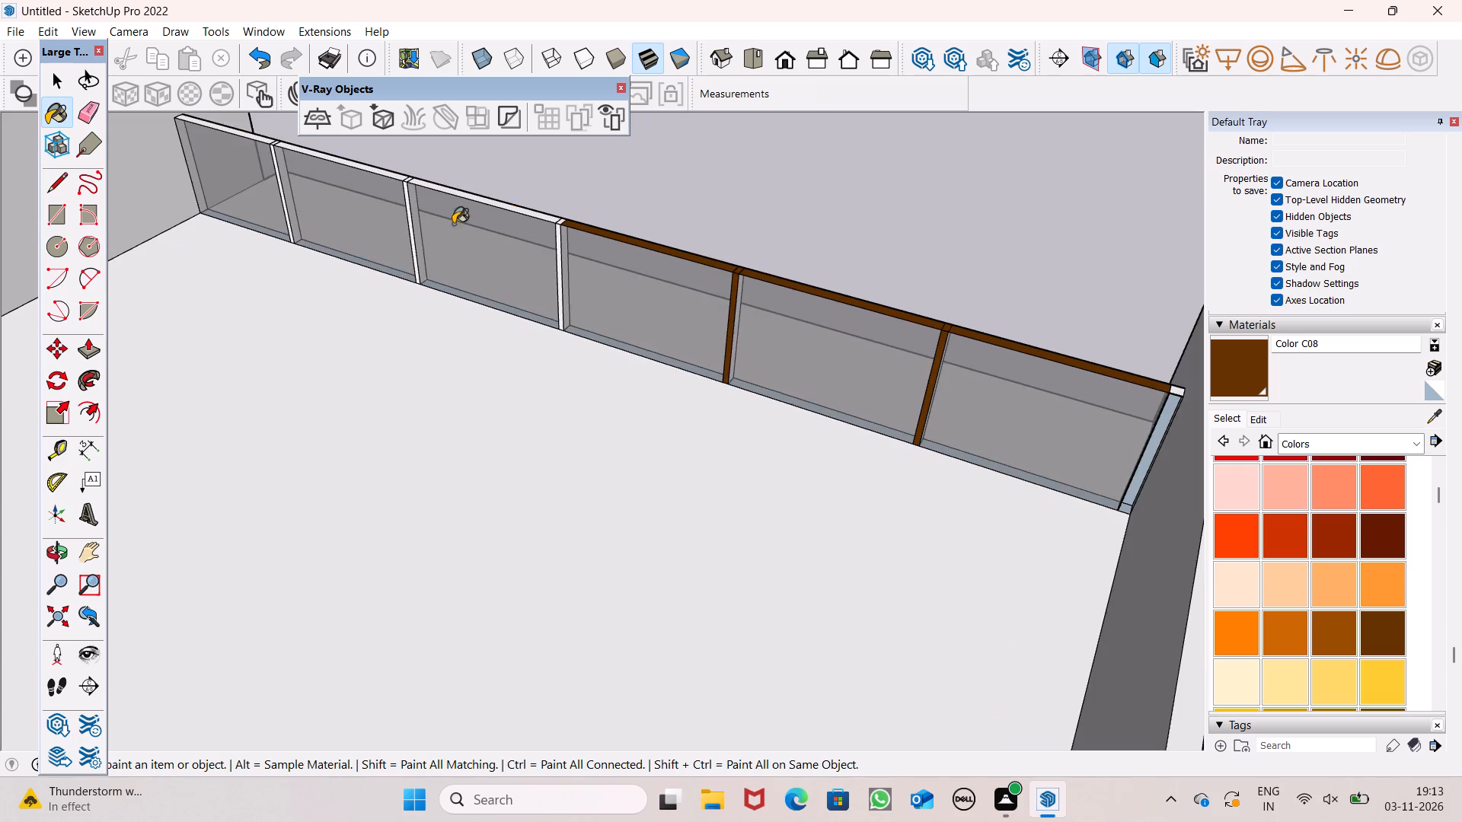
{"action": "scroll", "coordinate": [213, 141], "scroll_direction": "up", "scroll_amount": 6}
{"action": "scroll", "coordinate": [500, 198], "scroll_direction": "up", "scroll_amount": 5}
{"action": "left_click", "coordinate": [500, 198]}
{"action": "left_click", "coordinate": [540, 218]}
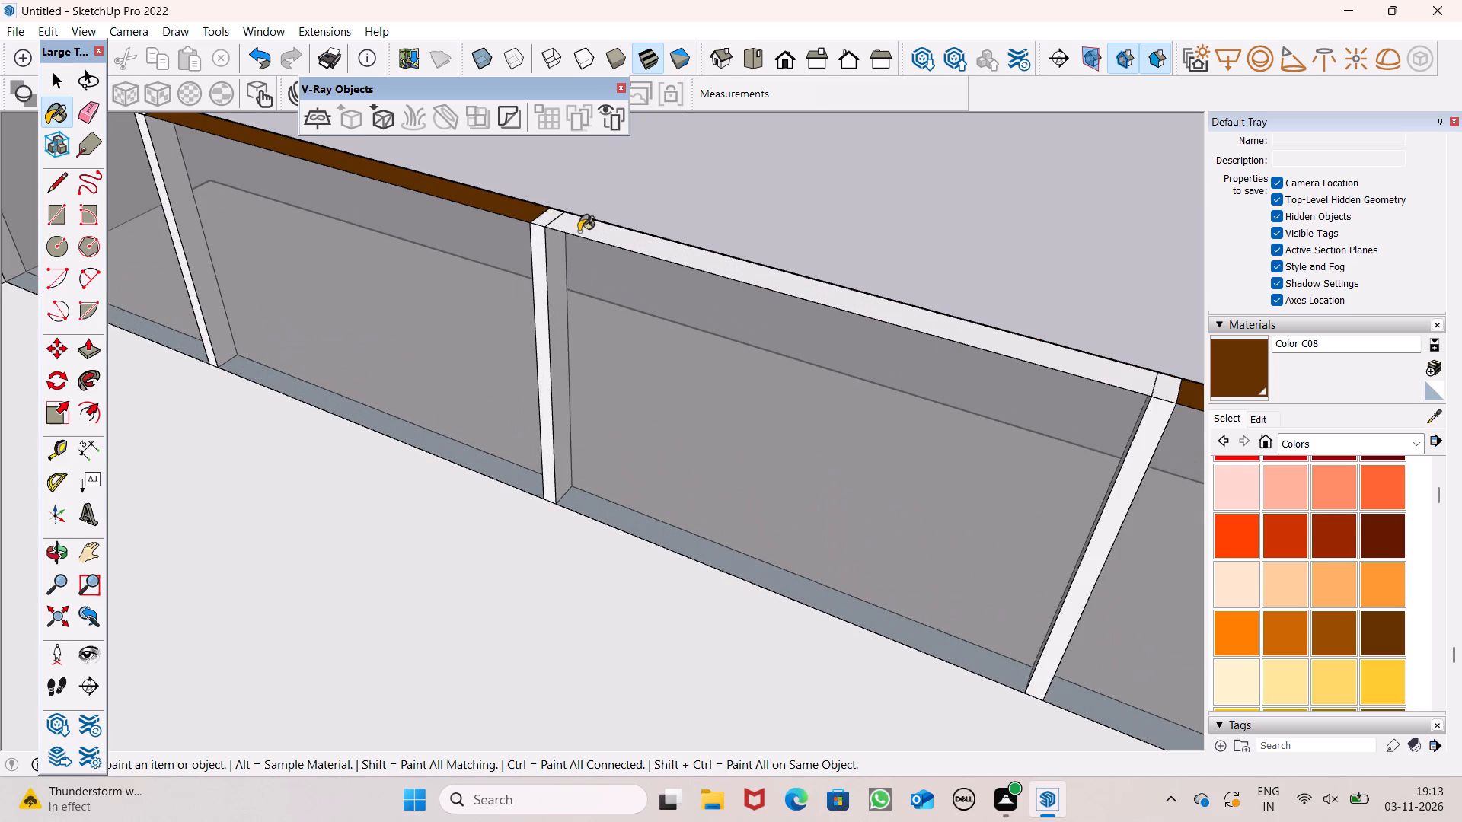
{"action": "left_click", "coordinate": [592, 234]}
{"action": "left_click", "coordinate": [534, 249]}
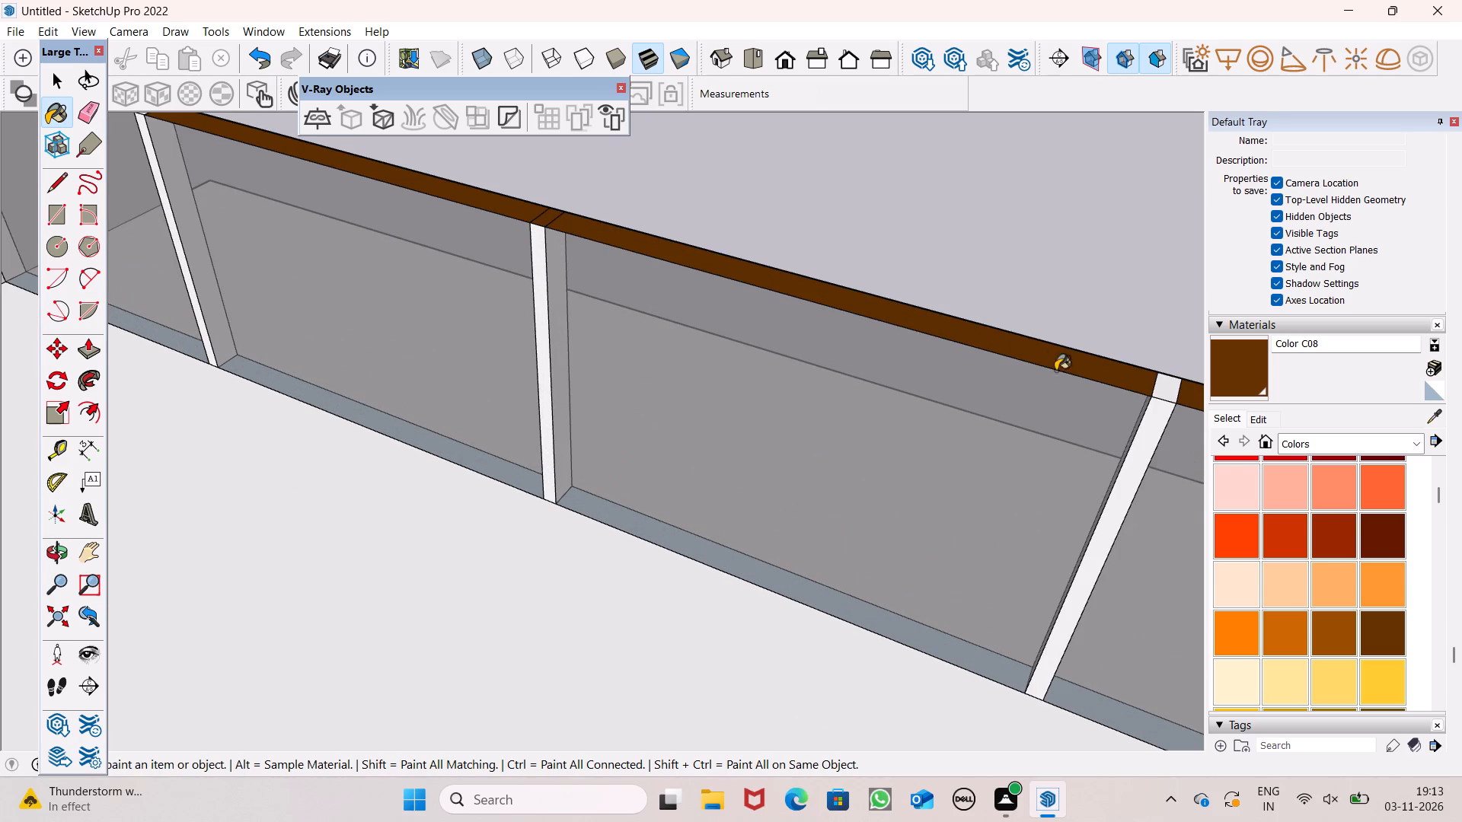
Paint the top and inner face of the middle white post in Color C08.
{"action": "scroll", "coordinate": [110, 159], "scroll_direction": "down", "scroll_amount": 3}
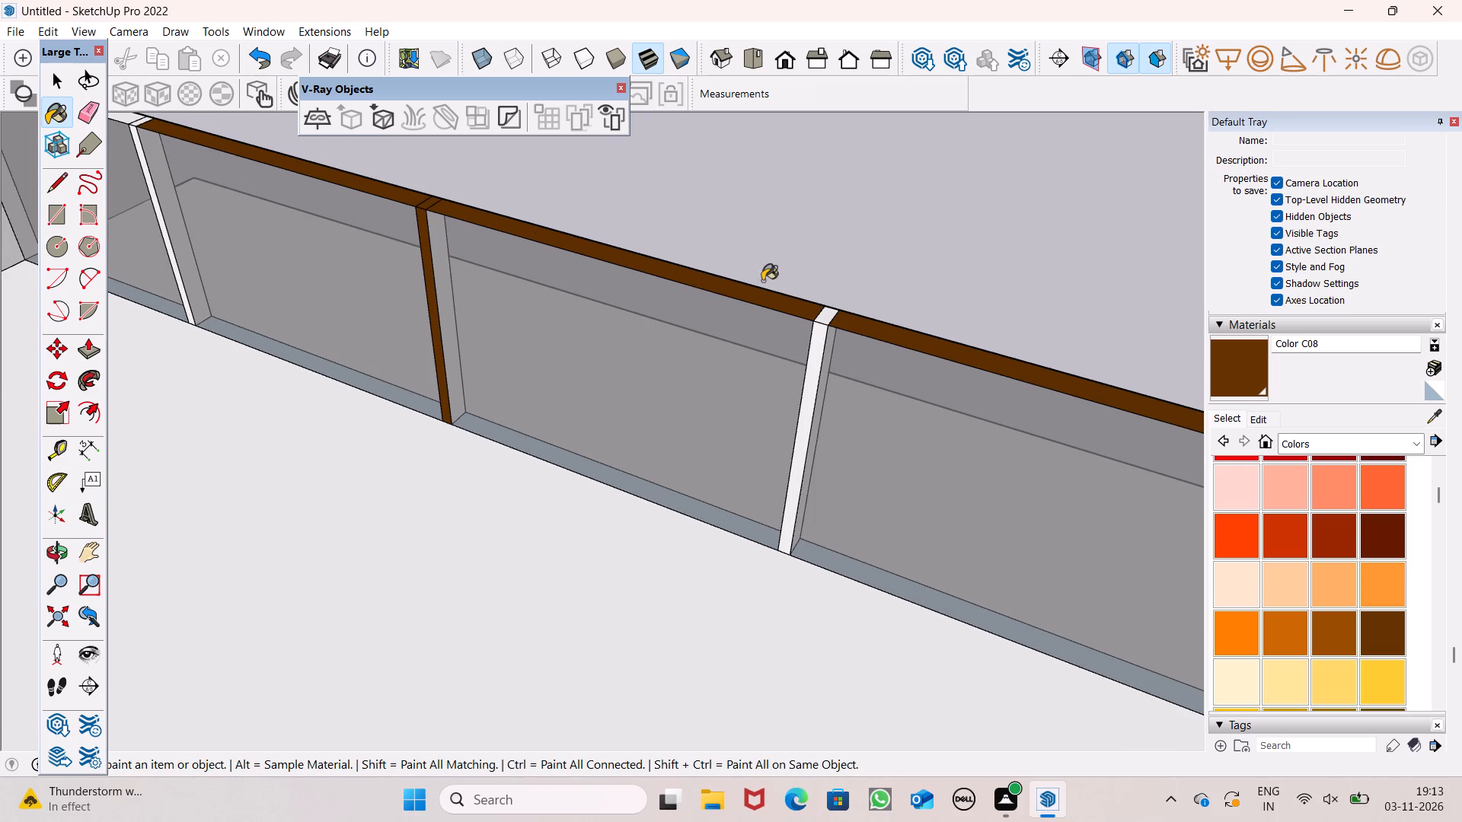
{"action": "scroll", "coordinate": [784, 297], "scroll_direction": "up", "scroll_amount": 7}
{"action": "left_click", "coordinate": [868, 339]}
{"action": "left_click", "coordinate": [856, 364]}
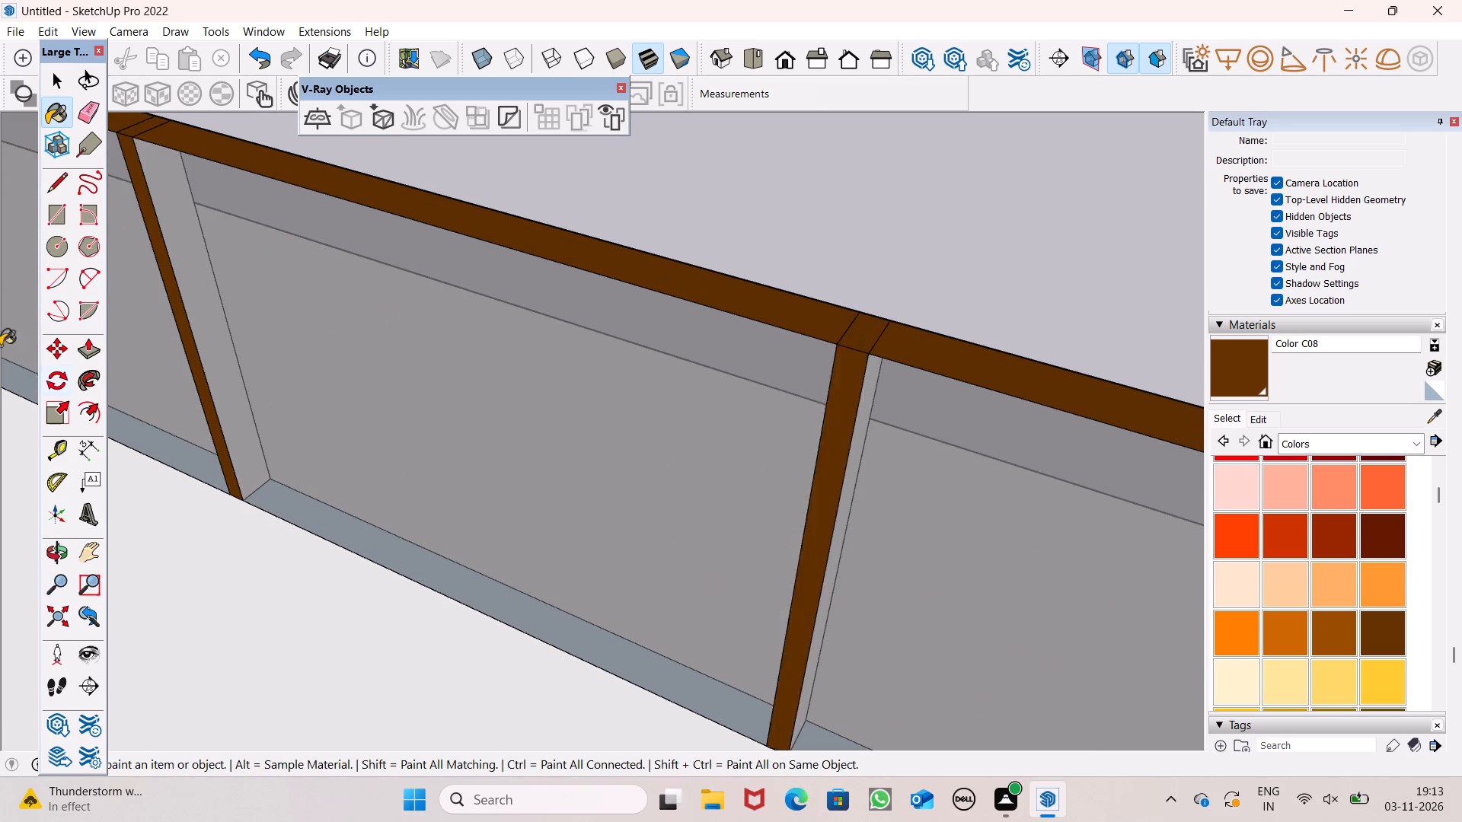
Paint the last white intermediate post's top and inner face, and the rail top beyond it, in Color C08.
{"action": "scroll", "coordinate": [653, 340], "scroll_direction": "down", "scroll_amount": 13}
{"action": "scroll", "coordinate": [343, 232], "scroll_direction": "up", "scroll_amount": 5}
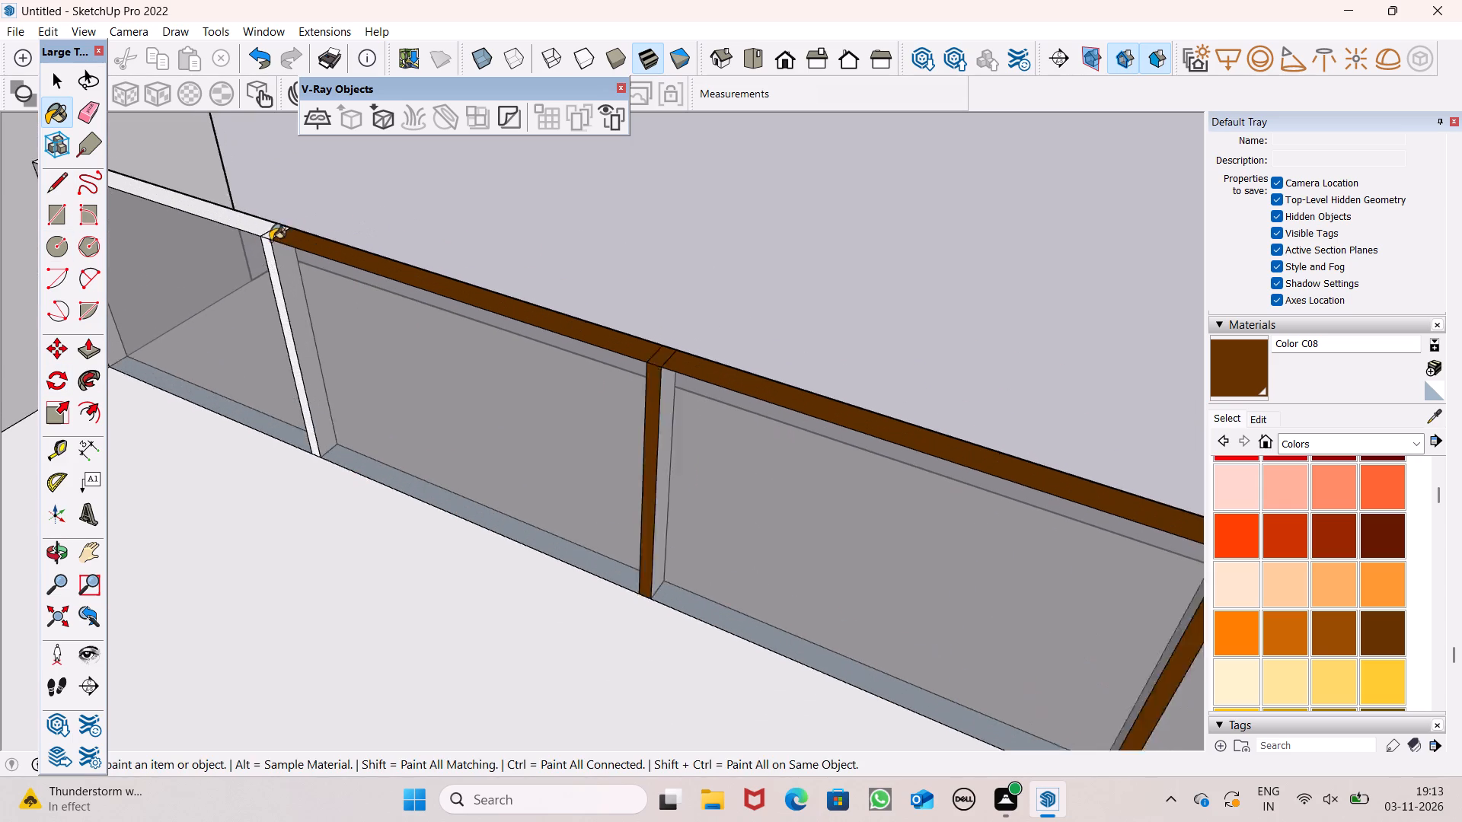
{"action": "scroll", "coordinate": [270, 241], "scroll_direction": "up", "scroll_amount": 9}
{"action": "left_click", "coordinate": [233, 220]}
{"action": "left_click", "coordinate": [329, 256]}
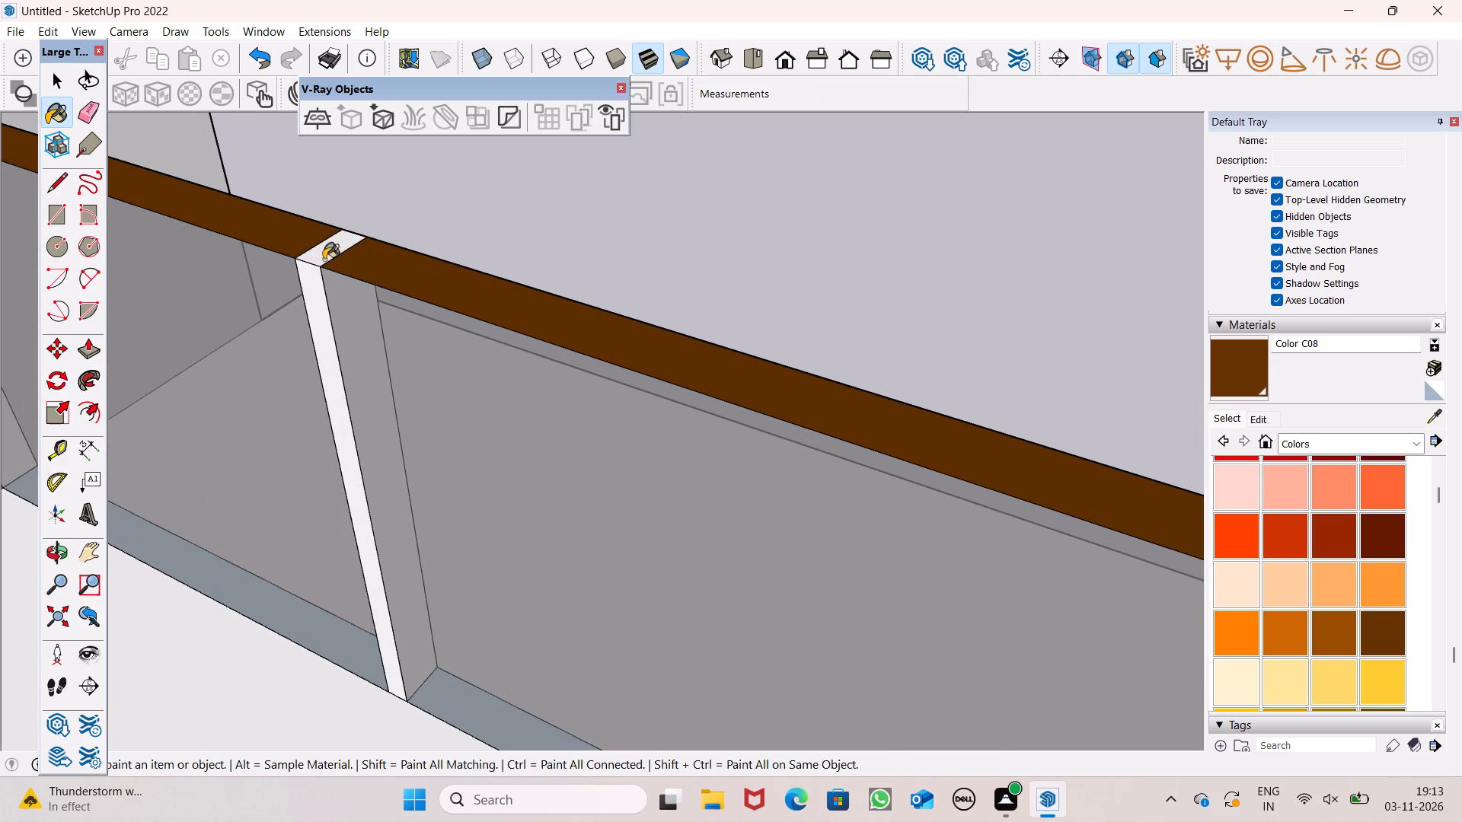
{"action": "left_click", "coordinate": [313, 279]}
Paint the outer faces of the first two intermediate posts from the building's side-wall end of the roof railing in Color C08.
{"action": "scroll", "coordinate": [570, 264], "scroll_direction": "down", "scroll_amount": 6}
{"action": "middle_click_drag", "start_coordinate": [707, 317], "coordinate": [0, 199]}
{"action": "scroll", "coordinate": [423, 135], "scroll_direction": "up", "scroll_amount": 7}
{"action": "middle_click_drag", "start_coordinate": [638, 221], "coordinate": [348, 239]}
{"action": "scroll", "coordinate": [348, 237], "scroll_direction": "up", "scroll_amount": 7}
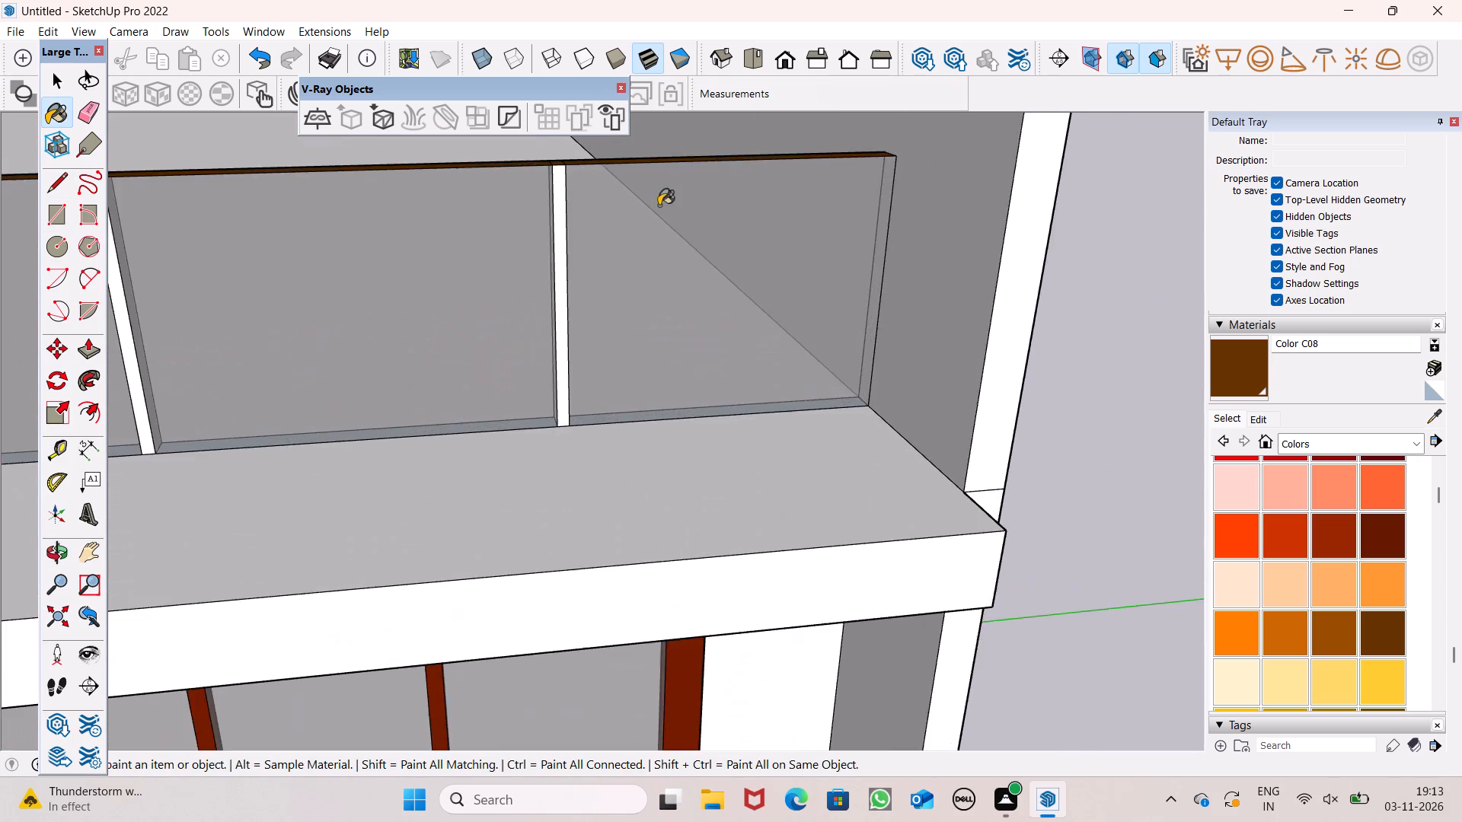
{"action": "scroll", "coordinate": [575, 190], "scroll_direction": "up", "scroll_amount": 5}
{"action": "left_click", "coordinate": [551, 169]}
{"action": "scroll", "coordinate": [726, 203], "scroll_direction": "down", "scroll_amount": 7}
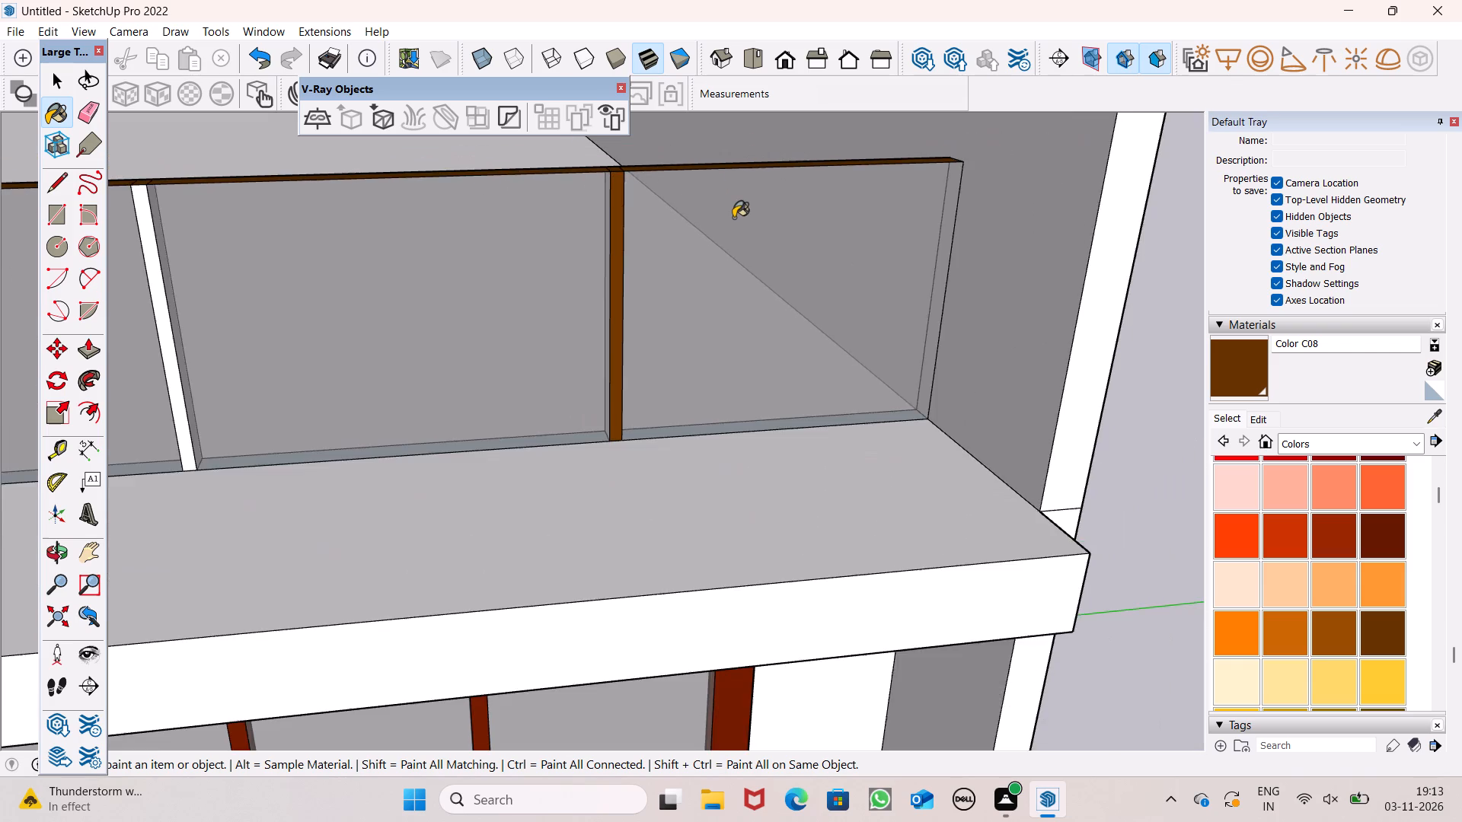
{"action": "scroll", "coordinate": [736, 215], "scroll_direction": "down", "scroll_amount": 4}
{"action": "scroll", "coordinate": [493, 190], "scroll_direction": "up", "scroll_amount": 7}
{"action": "left_click", "coordinate": [267, 265]}
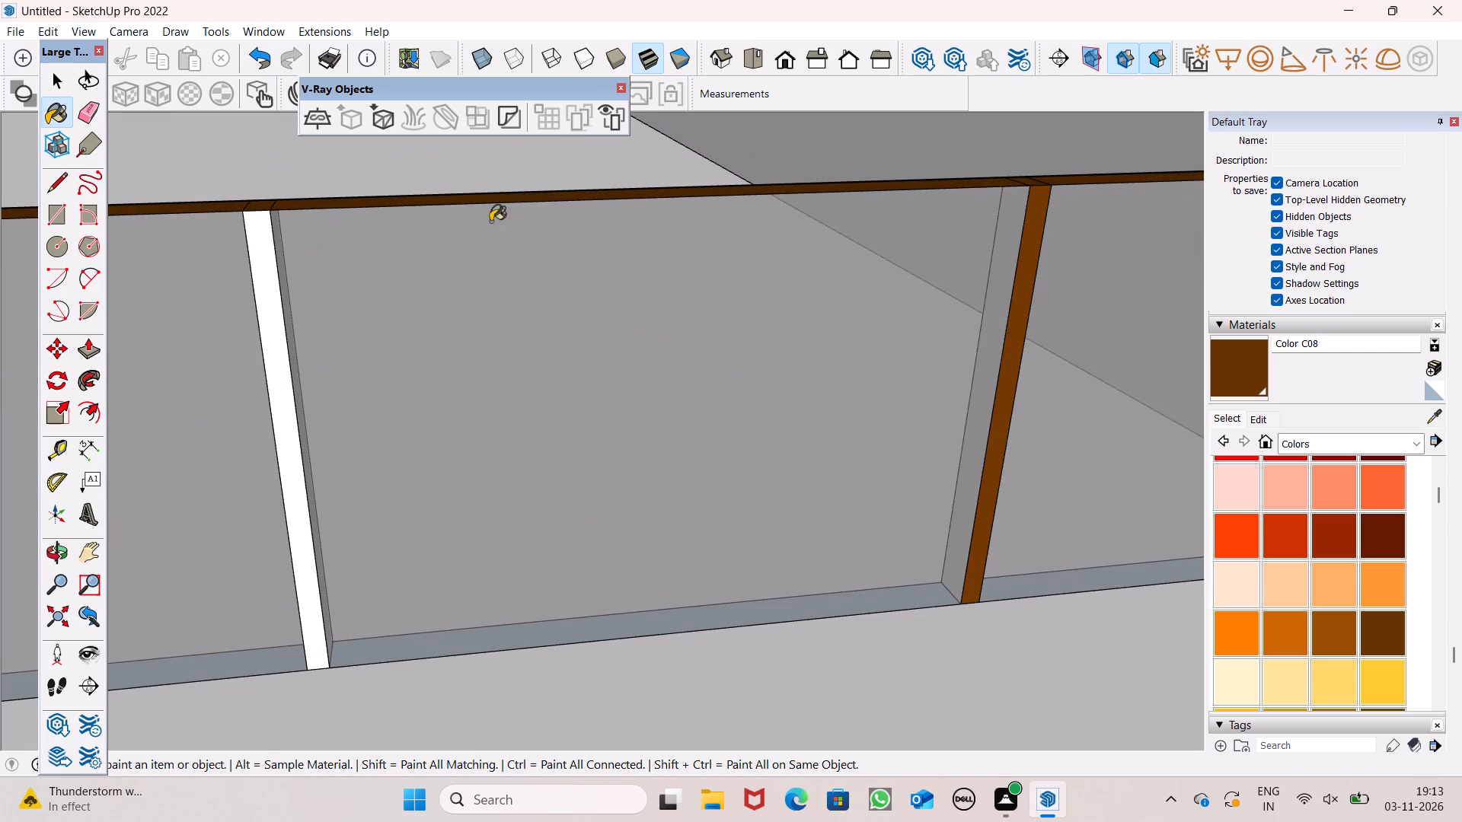
Paint the outer faces of the remaining three intermediate posts along the roof railing in Color C08.
{"action": "scroll", "coordinate": [712, 230], "scroll_direction": "down", "scroll_amount": 7}
{"action": "scroll", "coordinate": [844, 259], "scroll_direction": "down", "scroll_amount": 8}
{"action": "scroll", "coordinate": [718, 263], "scroll_direction": "up", "scroll_amount": 8}
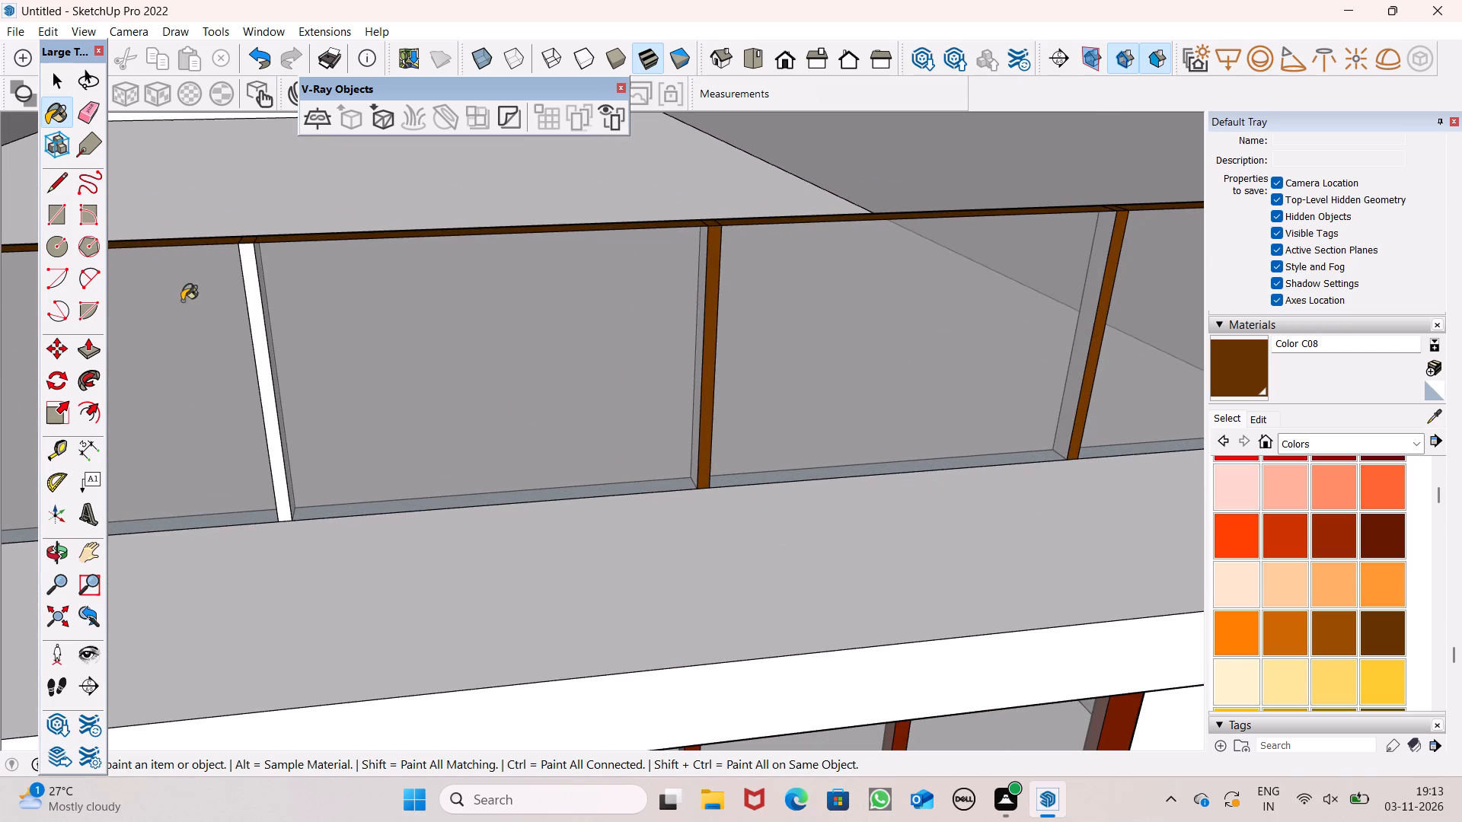
{"action": "left_click", "coordinate": [241, 251]}
{"action": "scroll", "coordinate": [709, 235], "scroll_direction": "down", "scroll_amount": 7}
{"action": "scroll", "coordinate": [268, 285], "scroll_direction": "up", "scroll_amount": 5}
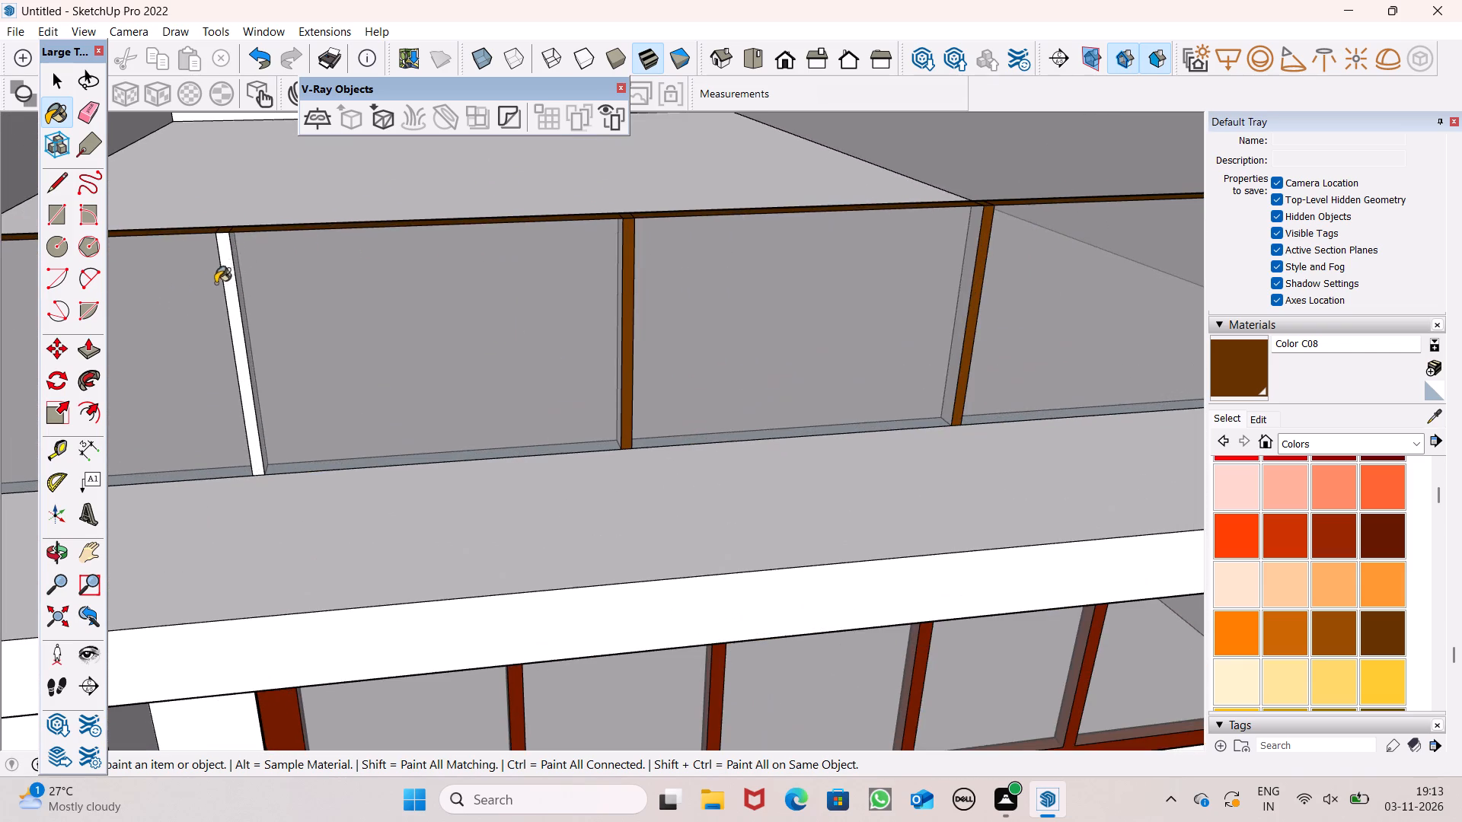
{"action": "left_click", "coordinate": [229, 263]}
{"action": "scroll", "coordinate": [650, 293], "scroll_direction": "down", "scroll_amount": 7}
{"action": "scroll", "coordinate": [736, 277], "scroll_direction": "down", "scroll_amount": 5}
{"action": "scroll", "coordinate": [466, 288], "scroll_direction": "up", "scroll_amount": 14}
{"action": "scroll", "coordinate": [410, 247], "scroll_direction": "up", "scroll_amount": 7}
{"action": "left_click", "coordinate": [407, 246]}
{"action": "scroll", "coordinate": [784, 285], "scroll_direction": "down", "scroll_amount": 7}
{"action": "scroll", "coordinate": [725, 266], "scroll_direction": "down", "scroll_amount": 8}
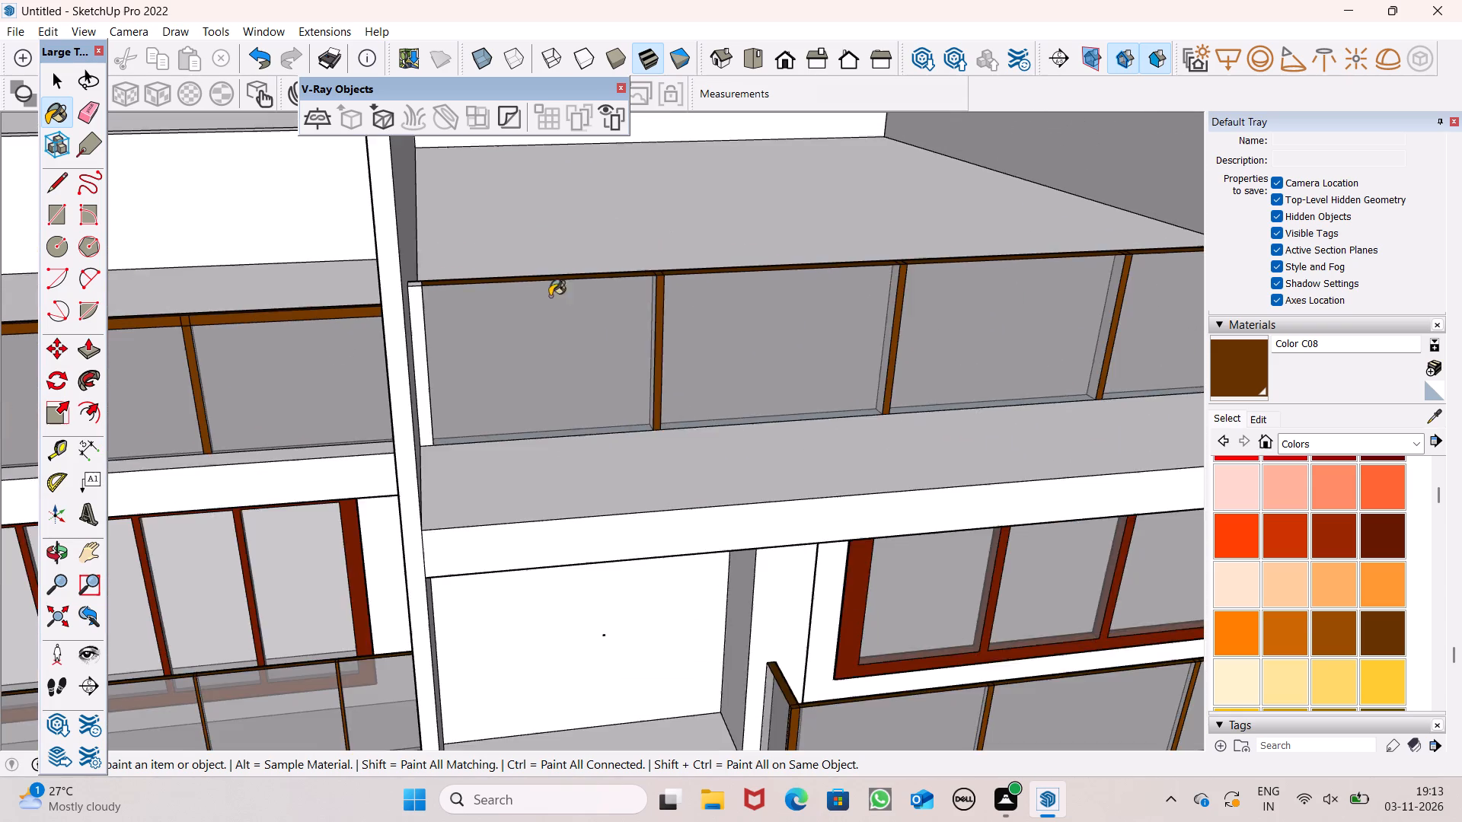
Paint the top, outer face and inner face of the end post beside the dividing wall in Color C08.
{"action": "scroll", "coordinate": [422, 311], "scroll_direction": "up", "scroll_amount": 6}
{"action": "middle_click_drag", "start_coordinate": [430, 258], "coordinate": [405, 343]}
{"action": "scroll", "coordinate": [405, 343], "scroll_direction": "up", "scroll_amount": 7}
{"action": "left_click", "coordinate": [400, 279]}
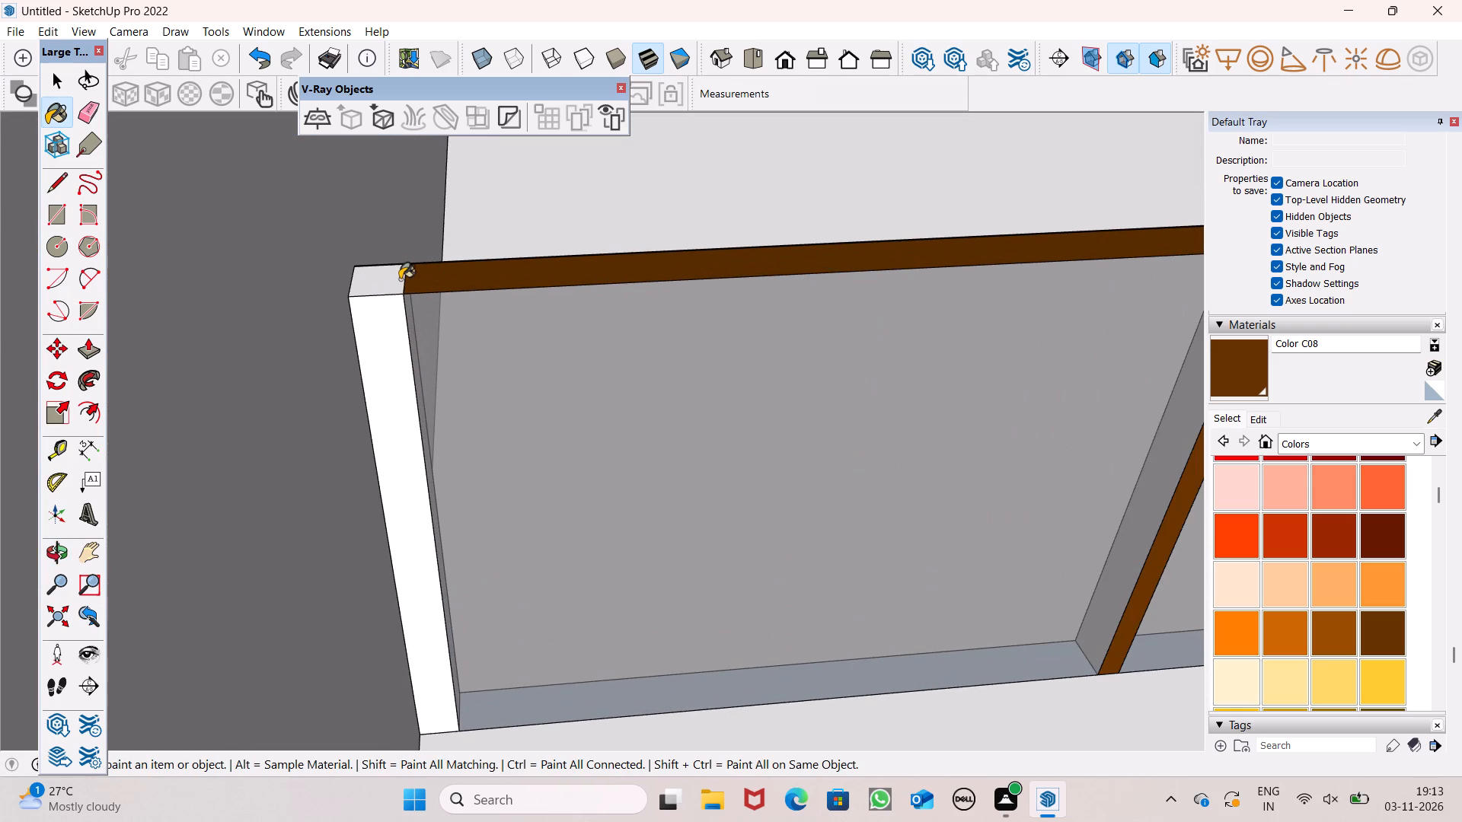
{"action": "left_click", "coordinate": [380, 334]}
{"action": "scroll", "coordinate": [567, 256], "scroll_direction": "down", "scroll_amount": 5}
{"action": "middle_click_drag", "start_coordinate": [716, 311], "coordinate": [0, 272]}
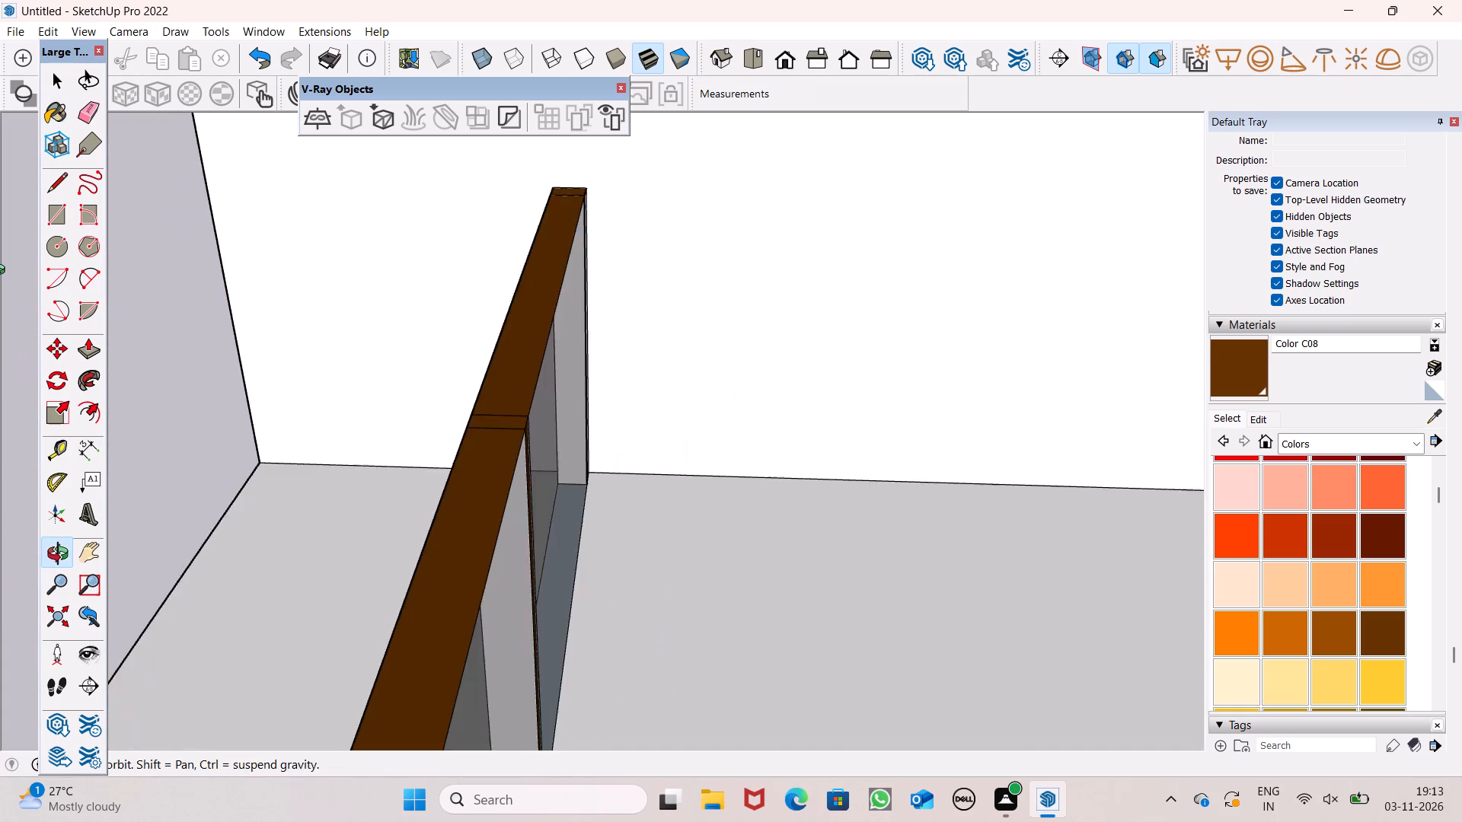
{"action": "middle_click_drag", "start_coordinate": [0, 272], "coordinate": [0, 174]}
{"action": "middle_click_drag", "start_coordinate": [455, 126], "coordinate": [99, 196]}
{"action": "scroll", "coordinate": [99, 196], "scroll_direction": "up", "scroll_amount": 1}
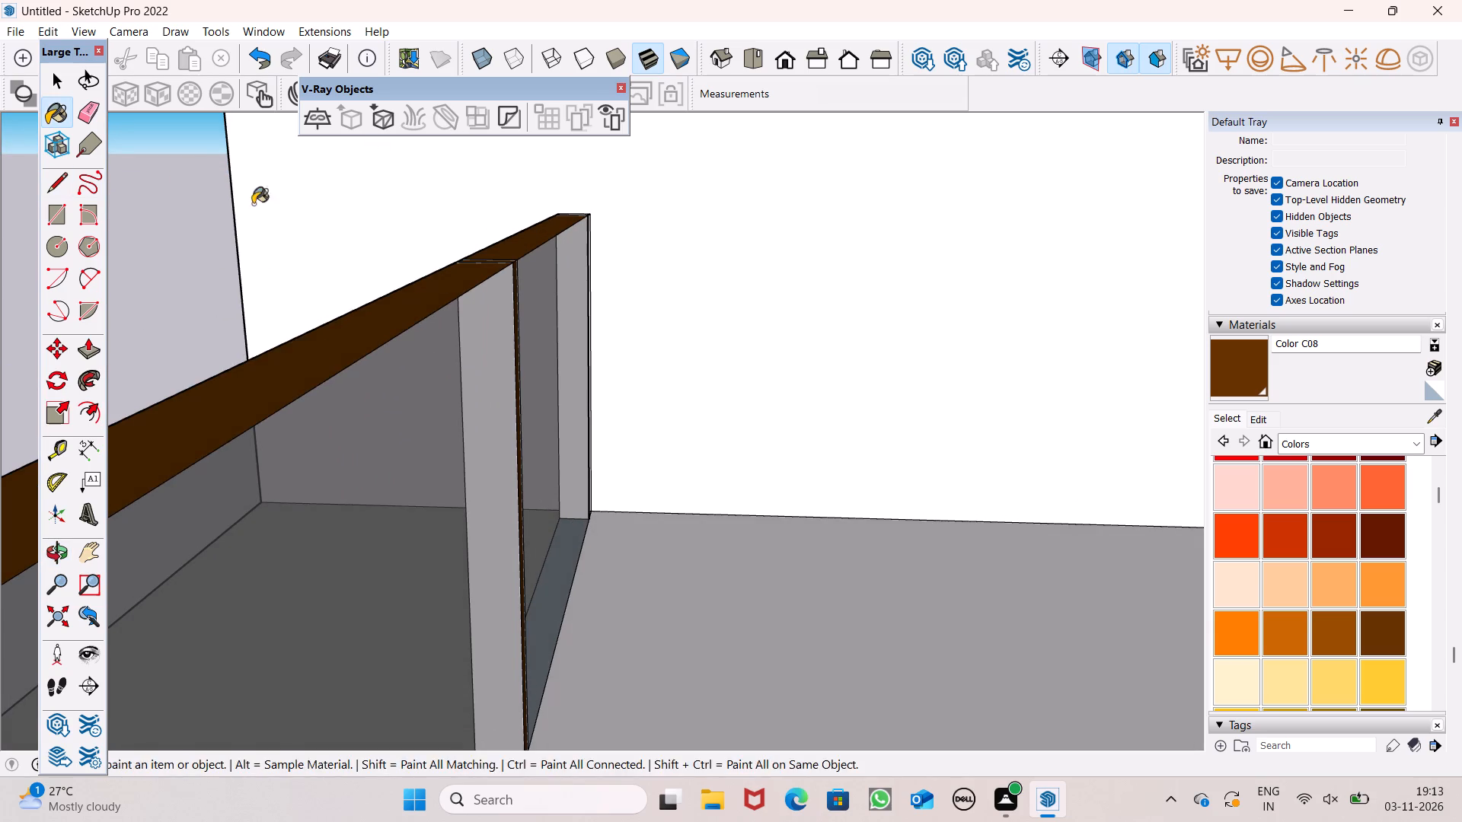
{"action": "middle_click_drag", "start_coordinate": [514, 290], "coordinate": [213, 316]}
{"action": "scroll", "coordinate": [206, 317], "scroll_direction": "up", "scroll_amount": 6}
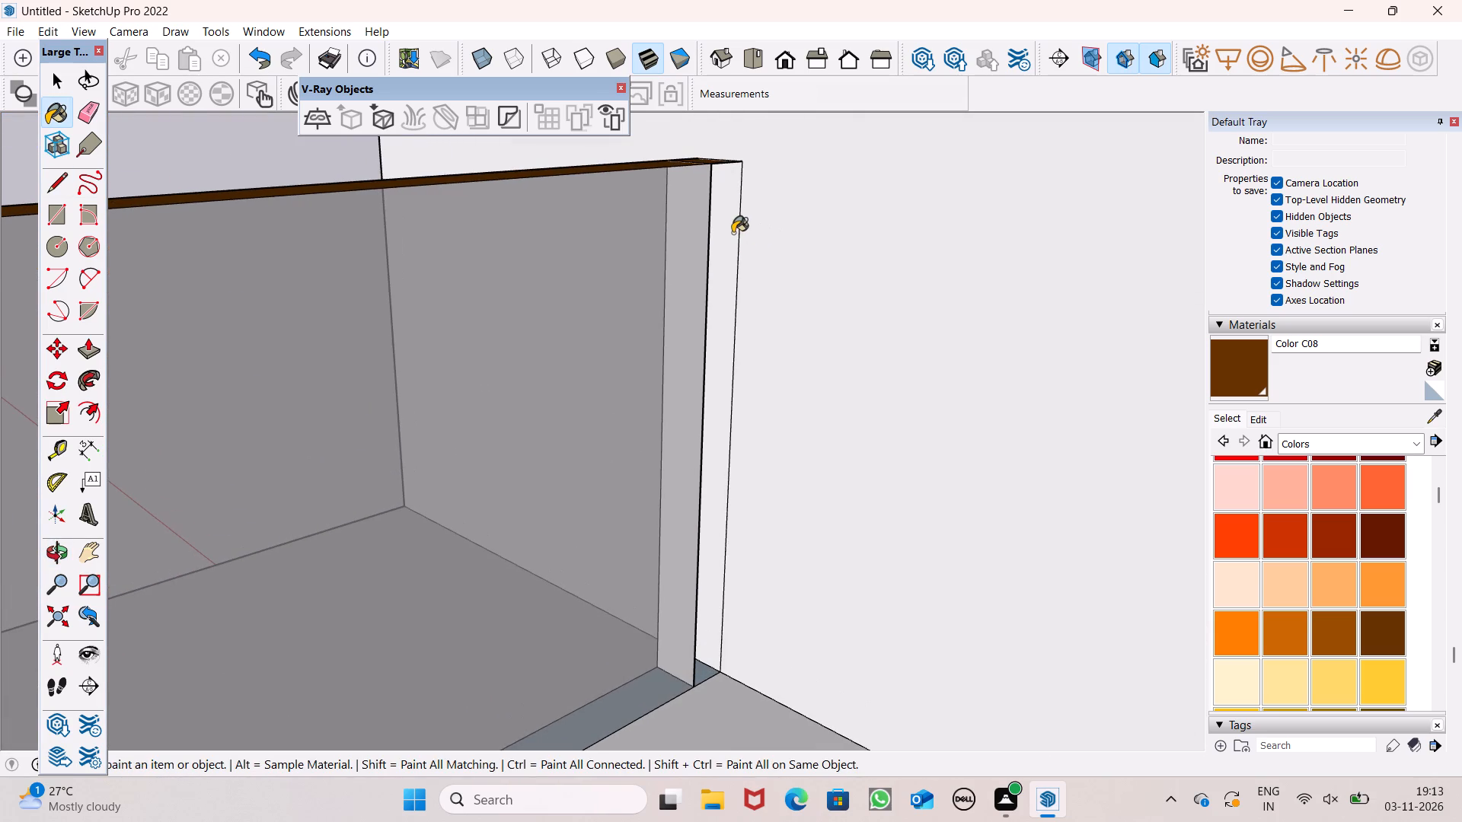
{"action": "left_click", "coordinate": [733, 232]}
Paint the blank front wall panels beside the balconies on the top two floors with Wood Veneer 01 from the Wood collection.
{"action": "middle_click_drag", "start_coordinate": [727, 246], "coordinate": [1418, 297]}
{"action": "middle_click_drag", "start_coordinate": [990, 308], "coordinate": [1210, 307]}
{"action": "scroll", "coordinate": [1210, 308], "scroll_direction": "up", "scroll_amount": 1}
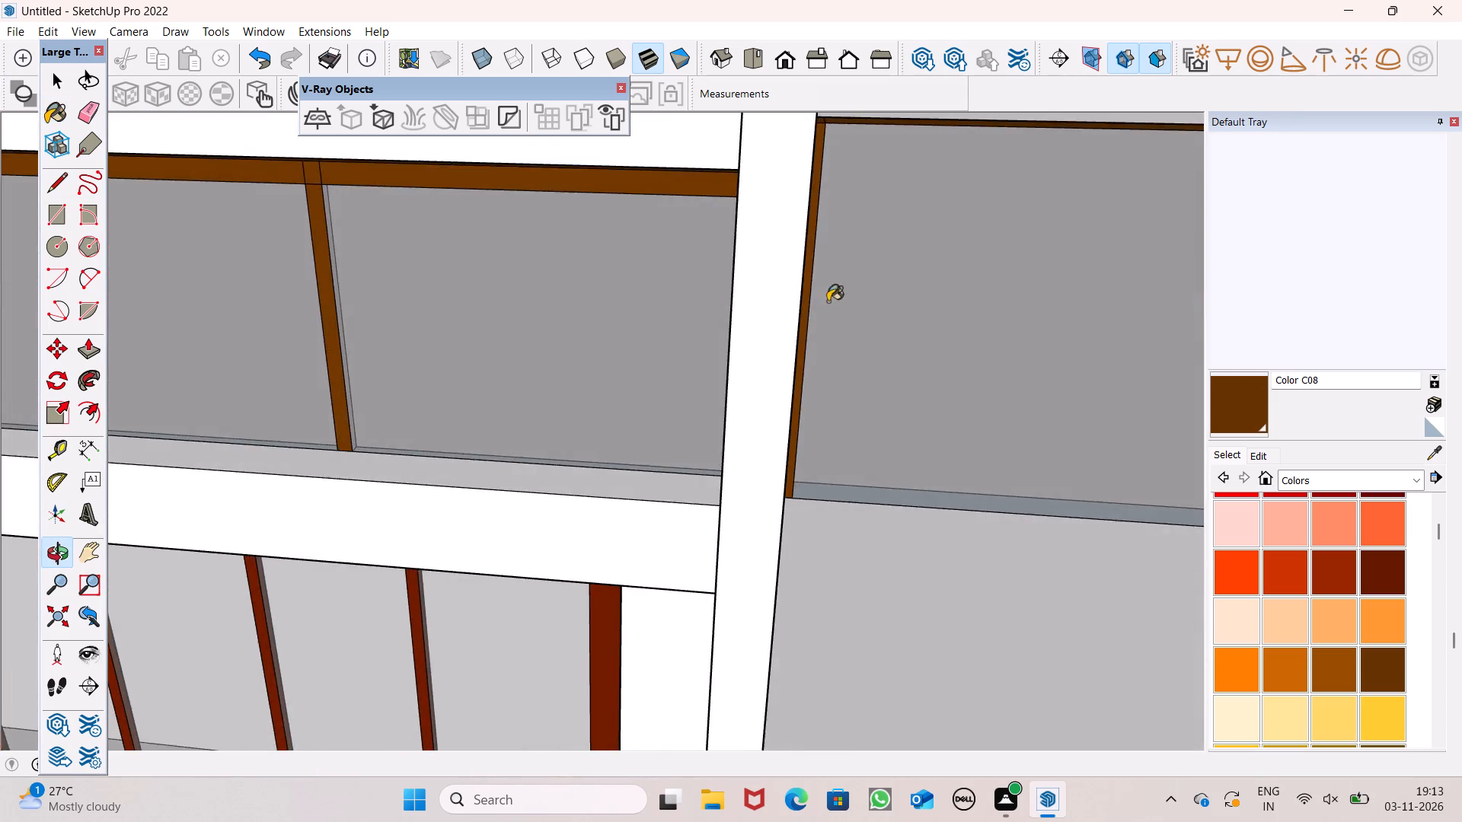
{"action": "scroll", "coordinate": [729, 361], "scroll_direction": "down", "scroll_amount": 7}
{"action": "scroll", "coordinate": [558, 276], "scroll_direction": "down", "scroll_amount": 15}
{"action": "middle_click_drag", "start_coordinate": [672, 394], "coordinate": [880, 234]}
{"action": "scroll", "coordinate": [880, 234], "scroll_direction": "up", "scroll_amount": 1}
{"action": "scroll", "coordinate": [765, 225], "scroll_direction": "down", "scroll_amount": 6}
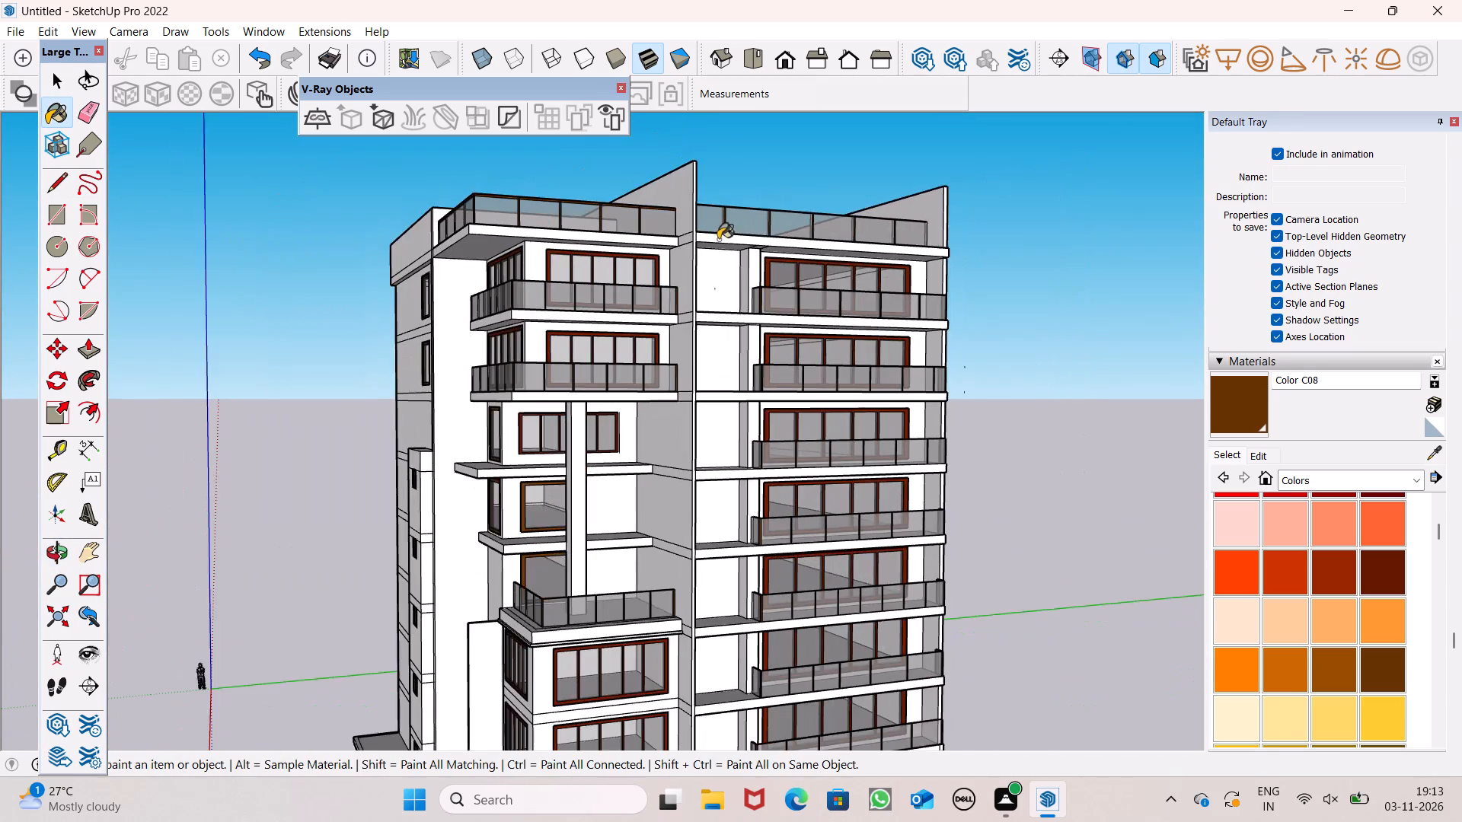
{"action": "middle_click_drag", "start_coordinate": [911, 295], "coordinate": [700, 317]}
{"action": "key", "text": "space"}
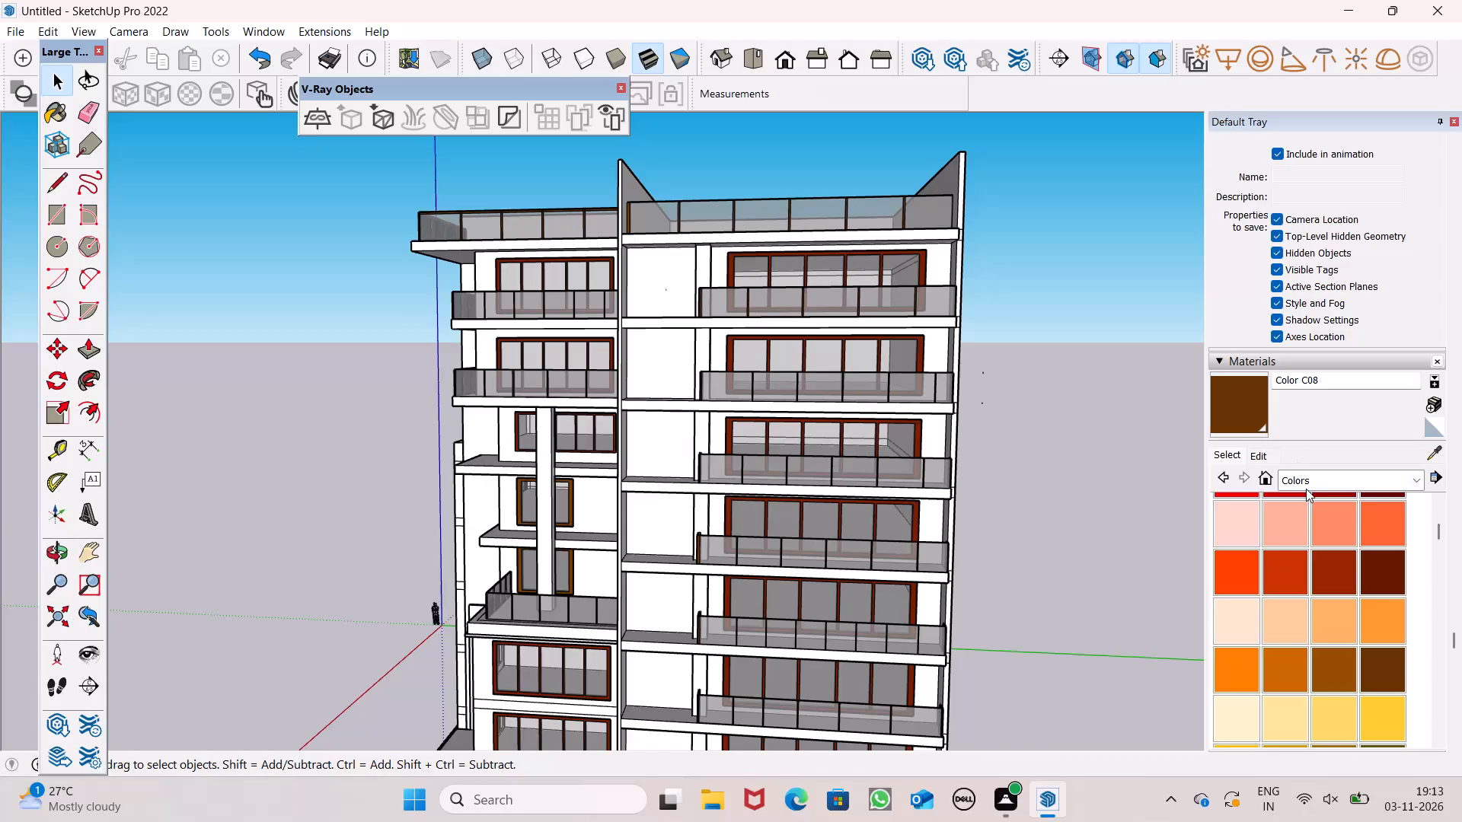
{"action": "left_click", "coordinate": [1308, 478]}
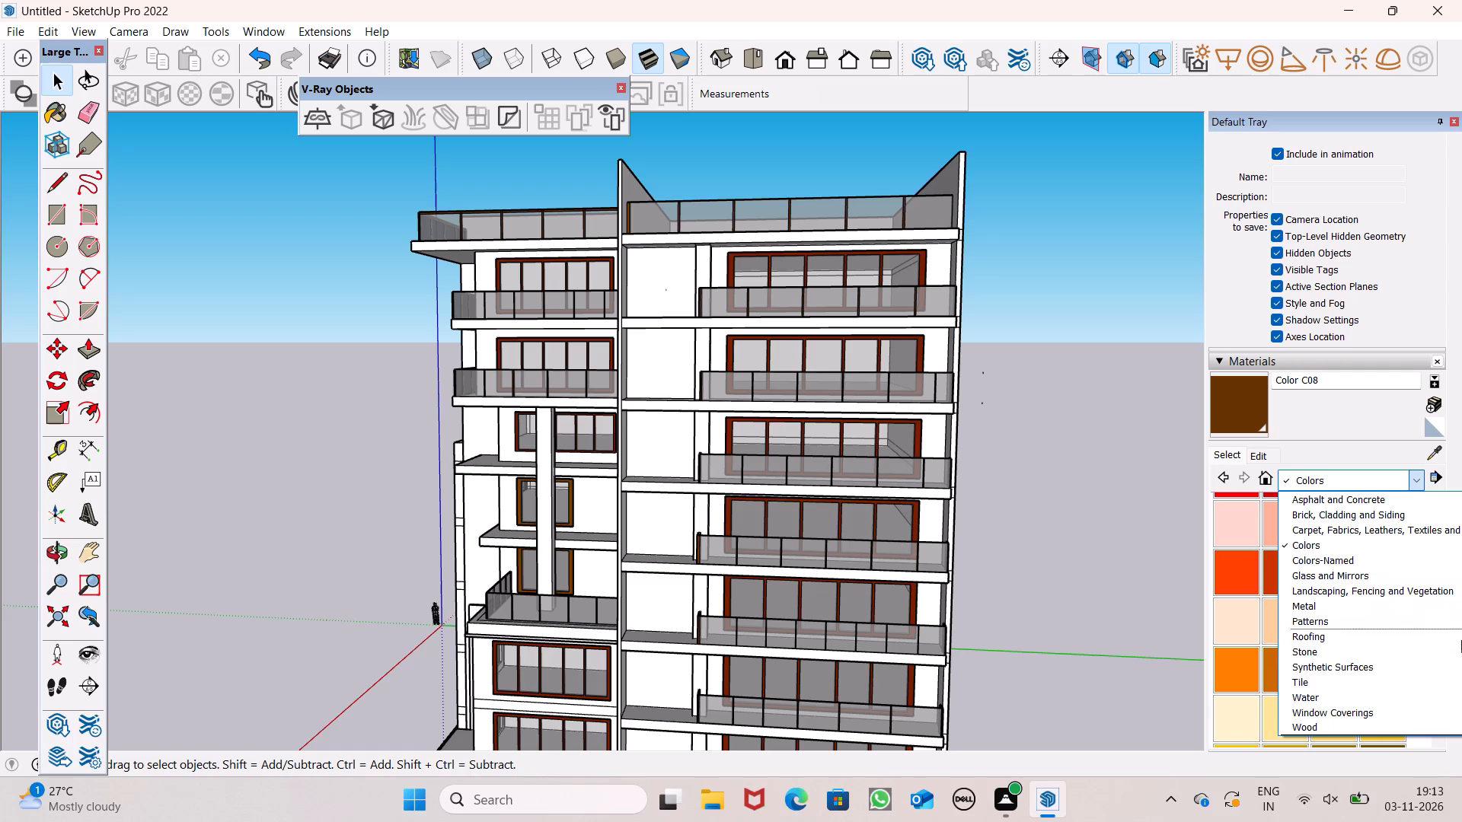
{"action": "left_click", "coordinate": [1442, 734]}
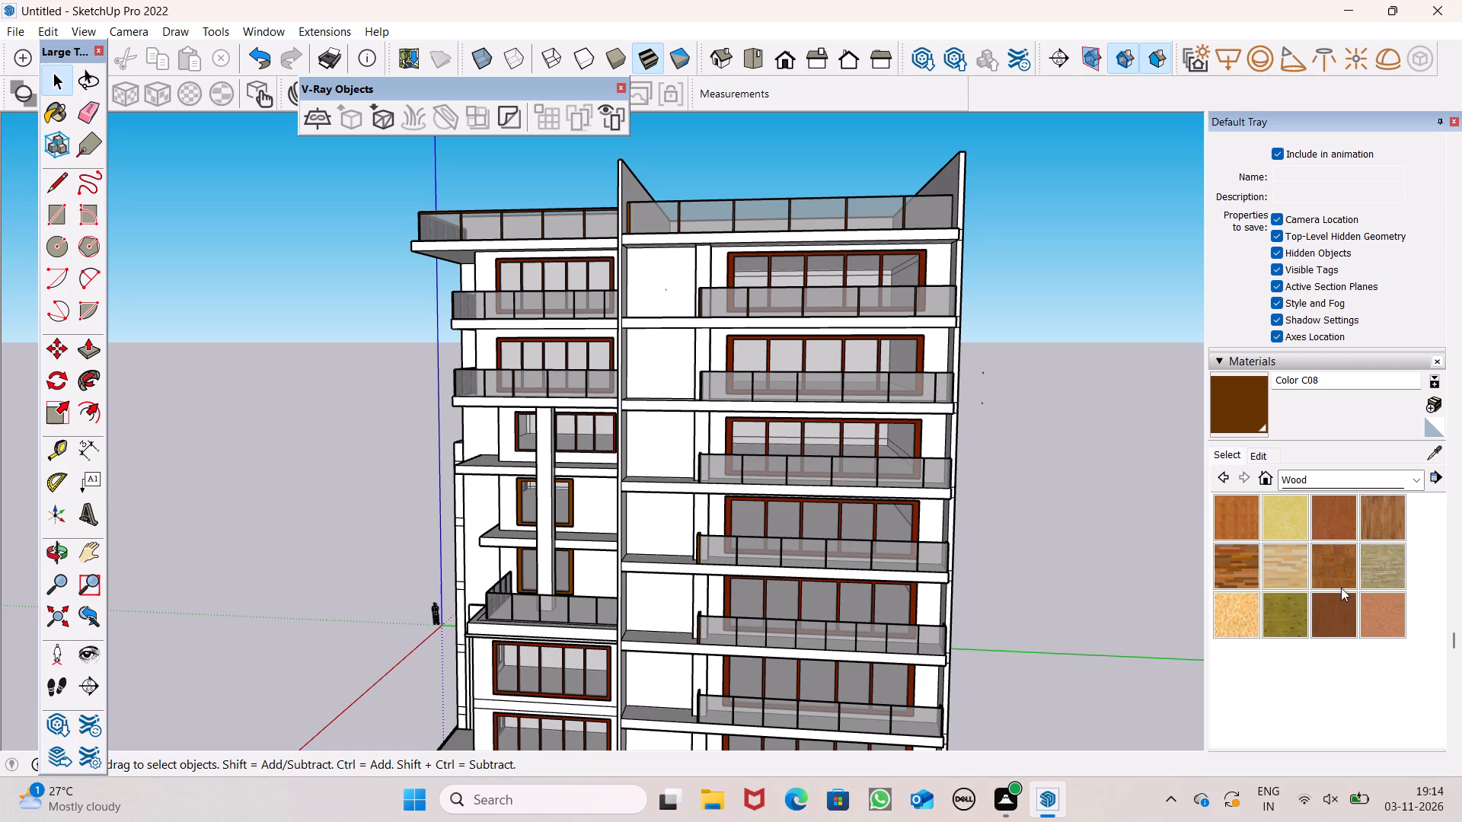
{"action": "left_click", "coordinate": [1333, 615]}
{"action": "scroll", "coordinate": [654, 292], "scroll_direction": "up", "scroll_amount": 4}
{"action": "left_click", "coordinate": [653, 292]}
{"action": "left_click", "coordinate": [672, 388]}
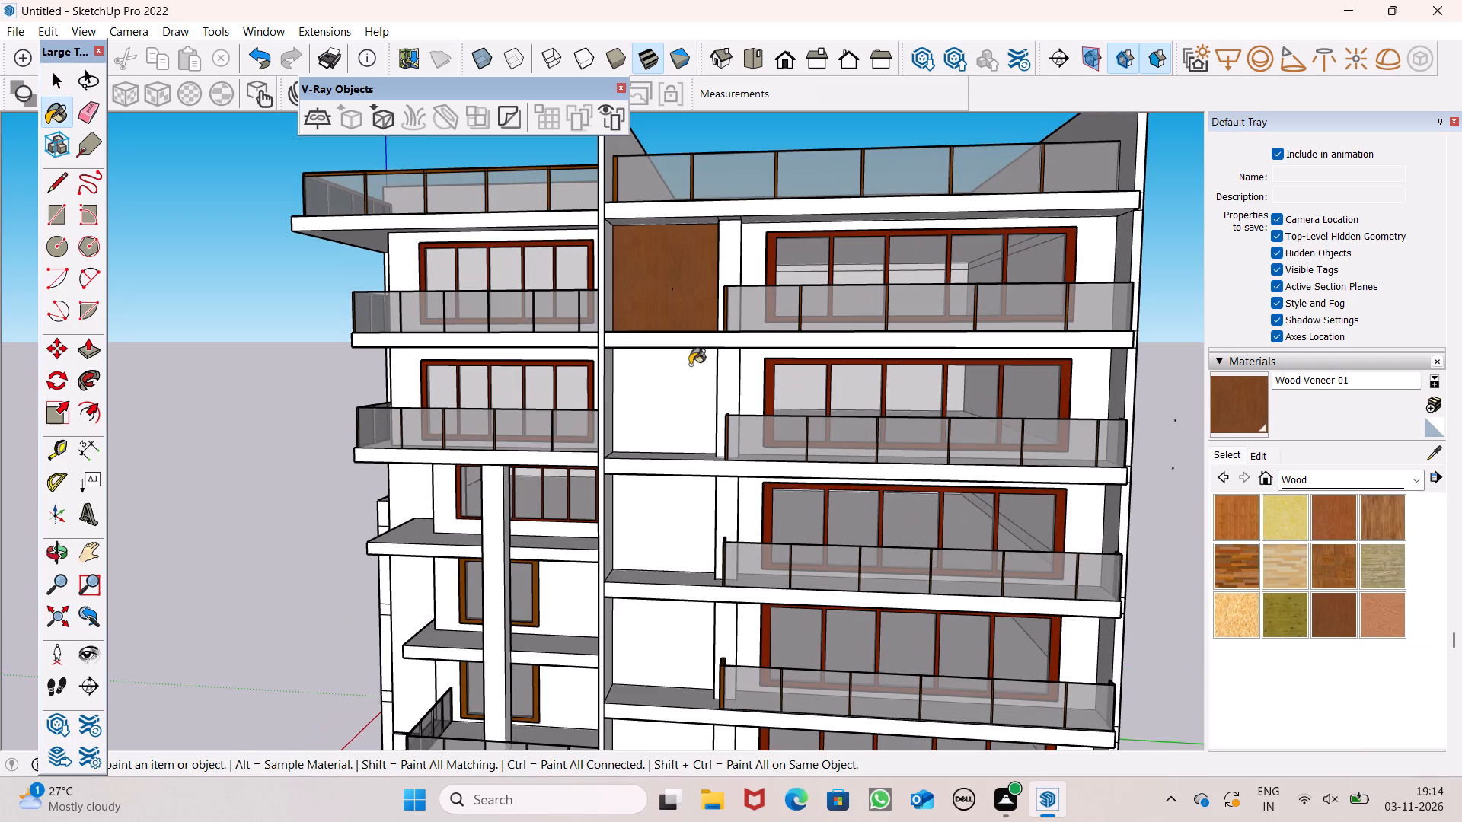
Paint the matching blank wall panels beside the balconies on the five lower floors with Wood Veneer 01.
{"action": "scroll", "coordinate": [797, 241], "scroll_direction": "down", "scroll_amount": 6}
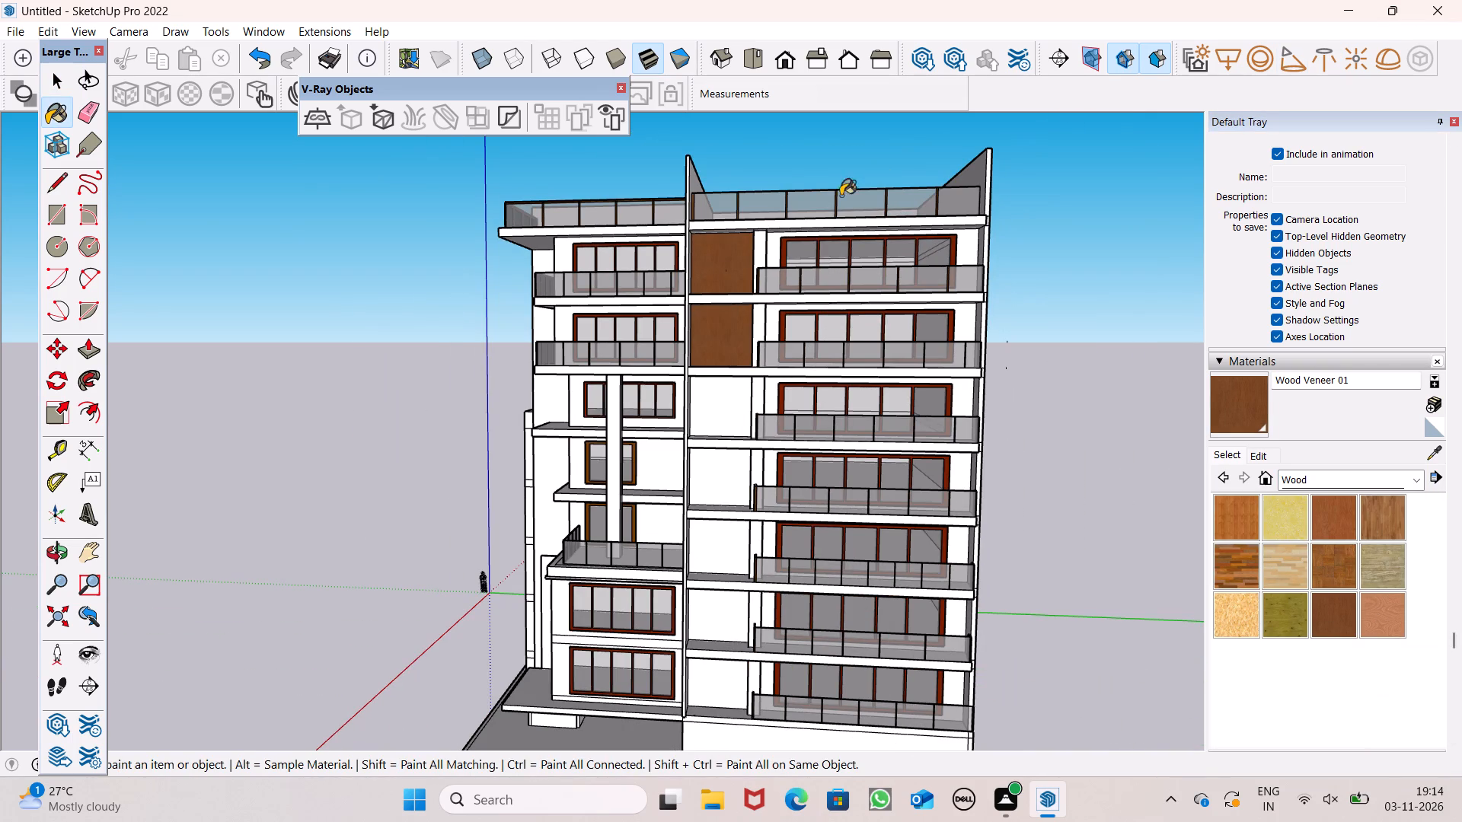
{"action": "scroll", "coordinate": [832, 206], "scroll_direction": "down", "scroll_amount": 2}
{"action": "middle_click_drag", "start_coordinate": [854, 386], "coordinate": [843, 473]}
{"action": "scroll", "coordinate": [739, 466], "scroll_direction": "up", "scroll_amount": 5}
{"action": "left_click", "coordinate": [732, 364]}
{"action": "left_click_drag", "start_coordinate": [734, 493], "coordinate": [736, 486]}
{"action": "scroll", "coordinate": [793, 272], "scroll_direction": "down", "scroll_amount": 5}
{"action": "key", "text": "ctrl+z"}
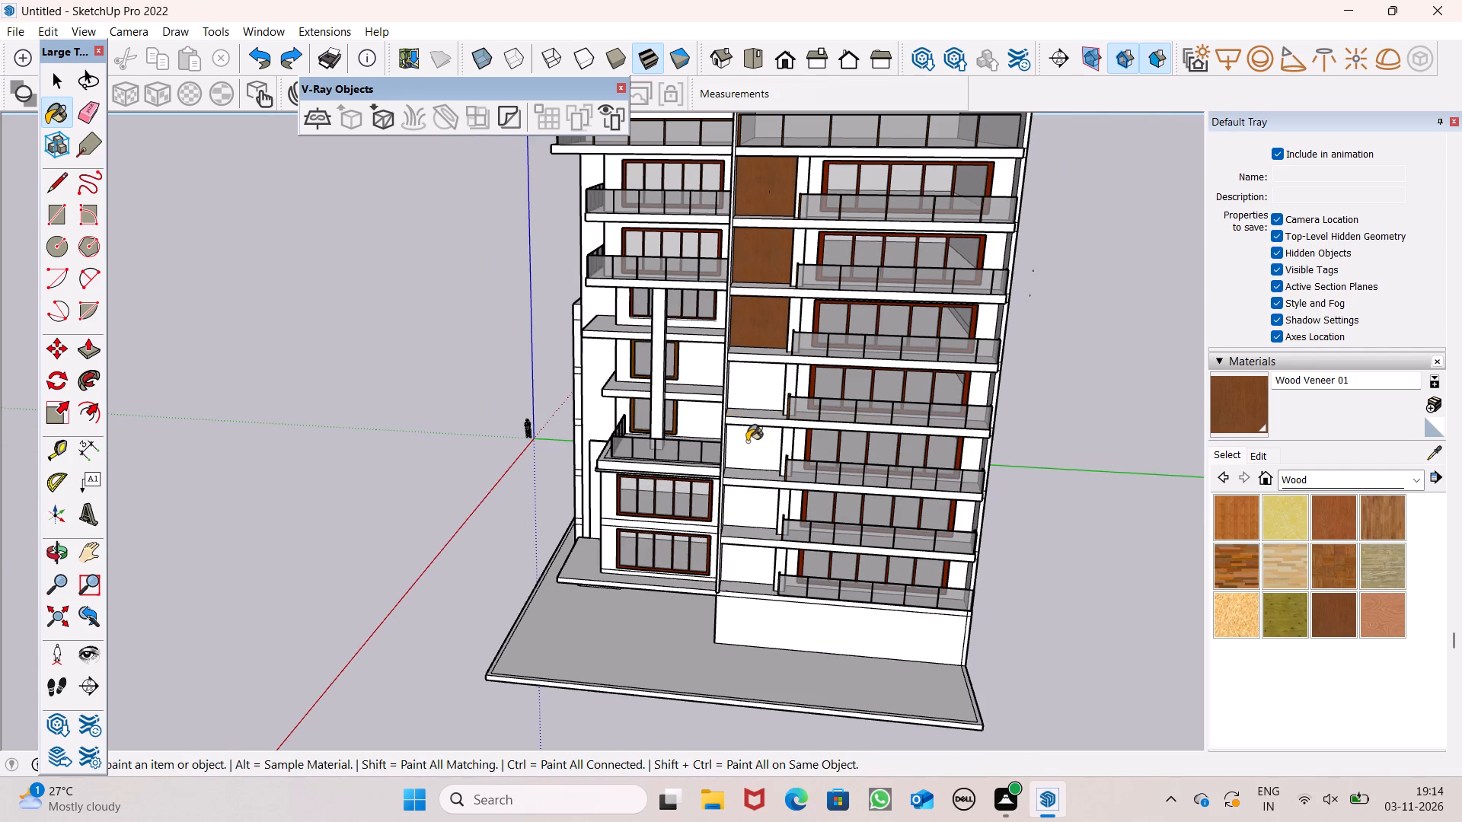
{"action": "left_click", "coordinate": [744, 371]}
{"action": "left_click", "coordinate": [743, 459]}
{"action": "scroll", "coordinate": [808, 346], "scroll_direction": "down", "scroll_amount": 3}
{"action": "scroll", "coordinate": [742, 499], "scroll_direction": "up", "scroll_amount": 6}
{"action": "left_click", "coordinate": [772, 443]}
{"action": "left_click", "coordinate": [765, 527]}
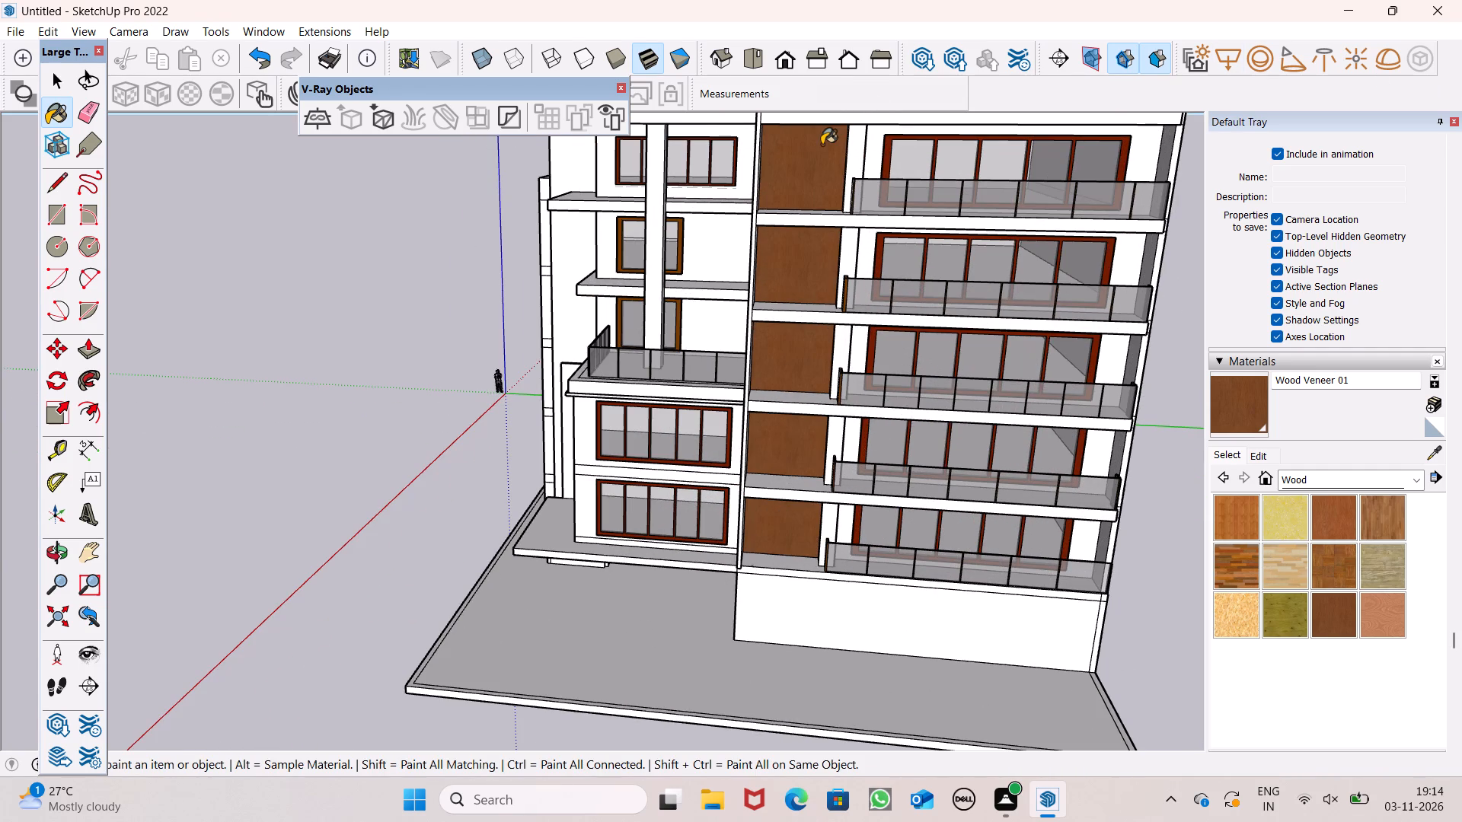
Examine the building's front and side facades around the lower floors.
{"action": "middle_click_drag", "start_coordinate": [742, 137], "coordinate": [1113, 223]}
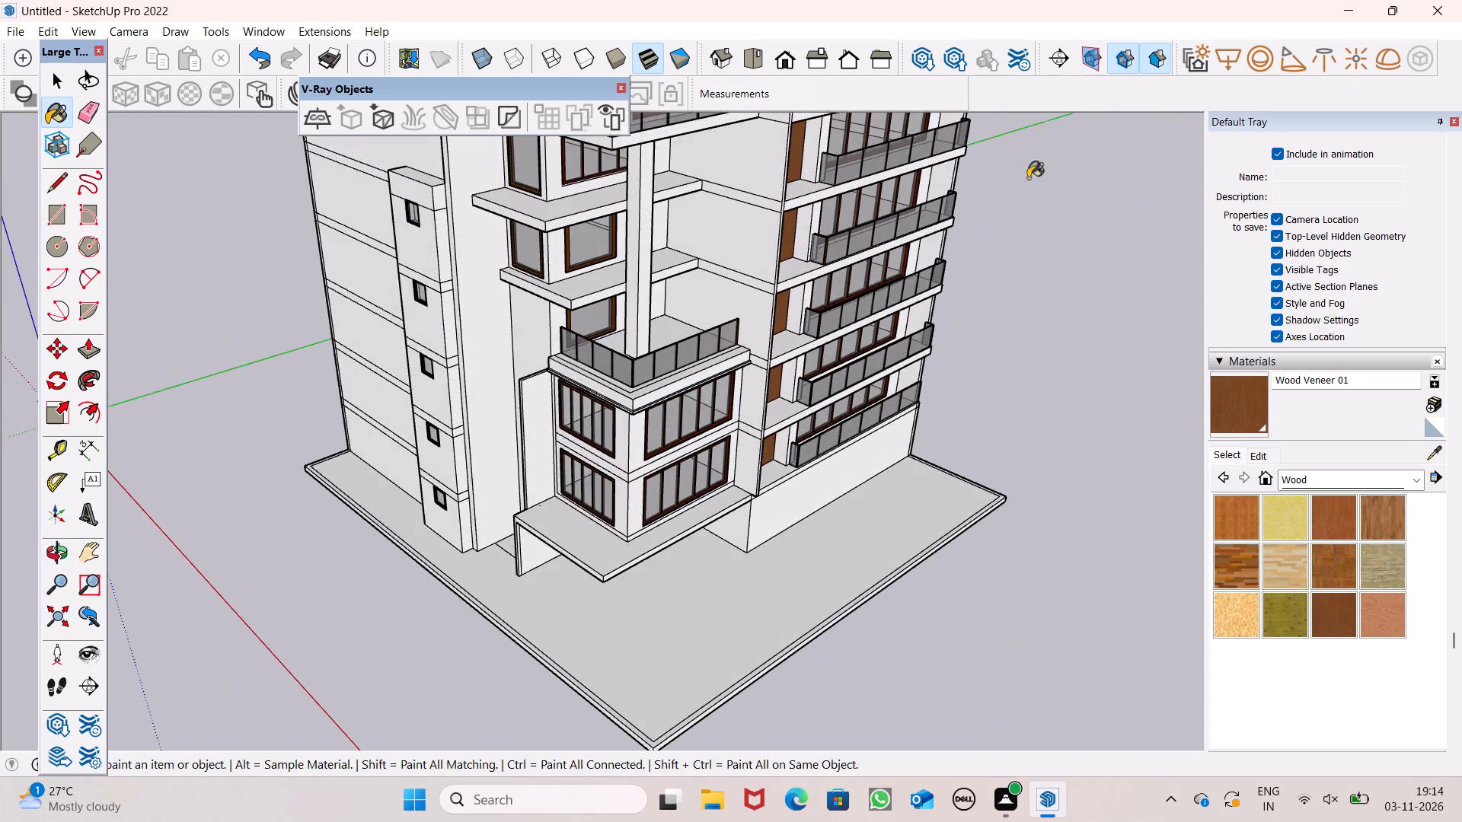
{"action": "scroll", "coordinate": [669, 162], "scroll_direction": "down", "scroll_amount": 1}
{"action": "scroll", "coordinate": [669, 170], "scroll_direction": "up", "scroll_amount": 1}
{"action": "scroll", "coordinate": [669, 172], "scroll_direction": "down", "scroll_amount": 2}
{"action": "middle_click_drag", "start_coordinate": [675, 260], "coordinate": [867, 231]}
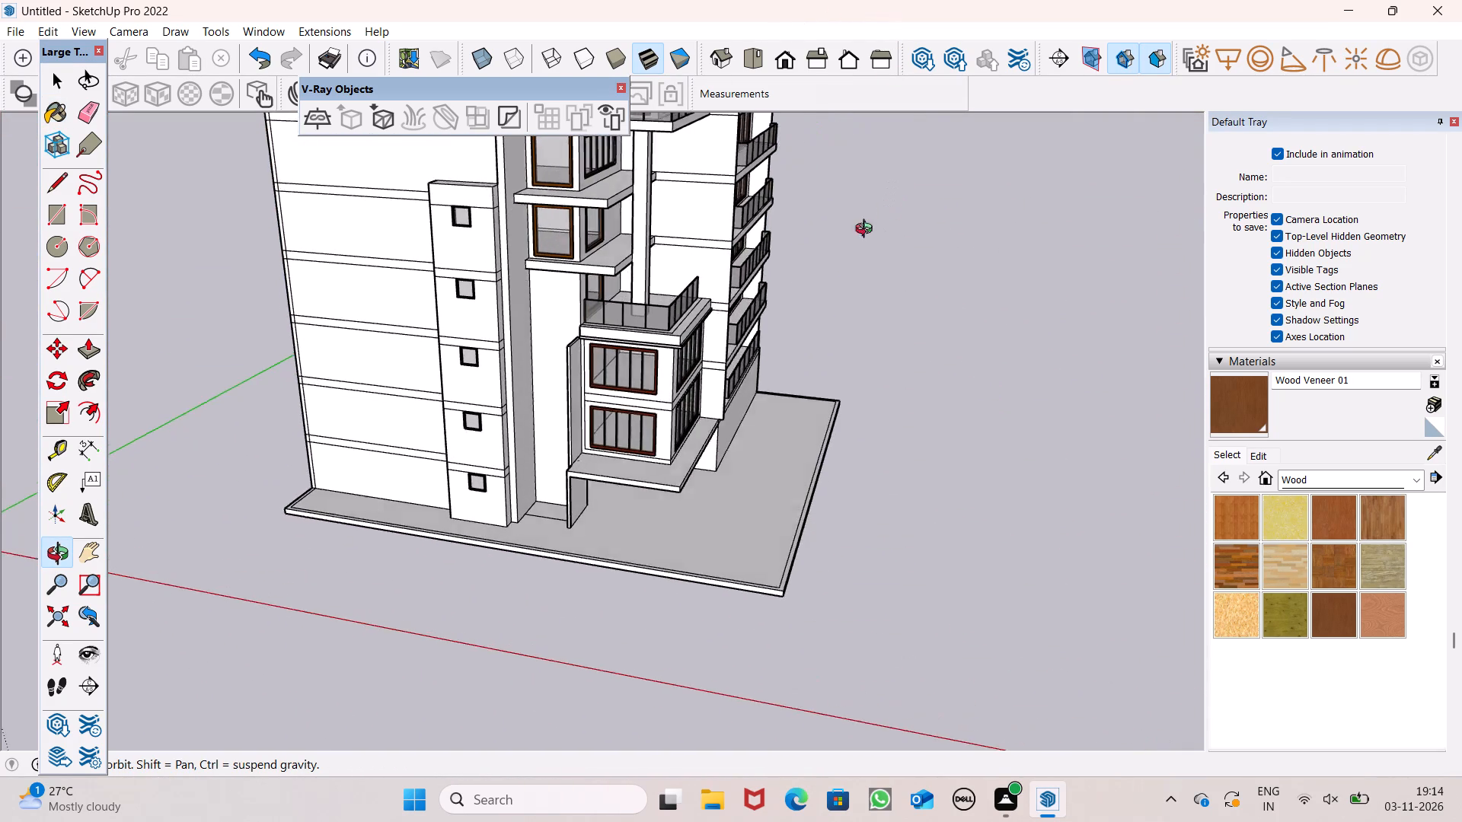
{"action": "middle_click_drag", "start_coordinate": [867, 231], "coordinate": [532, 90]}
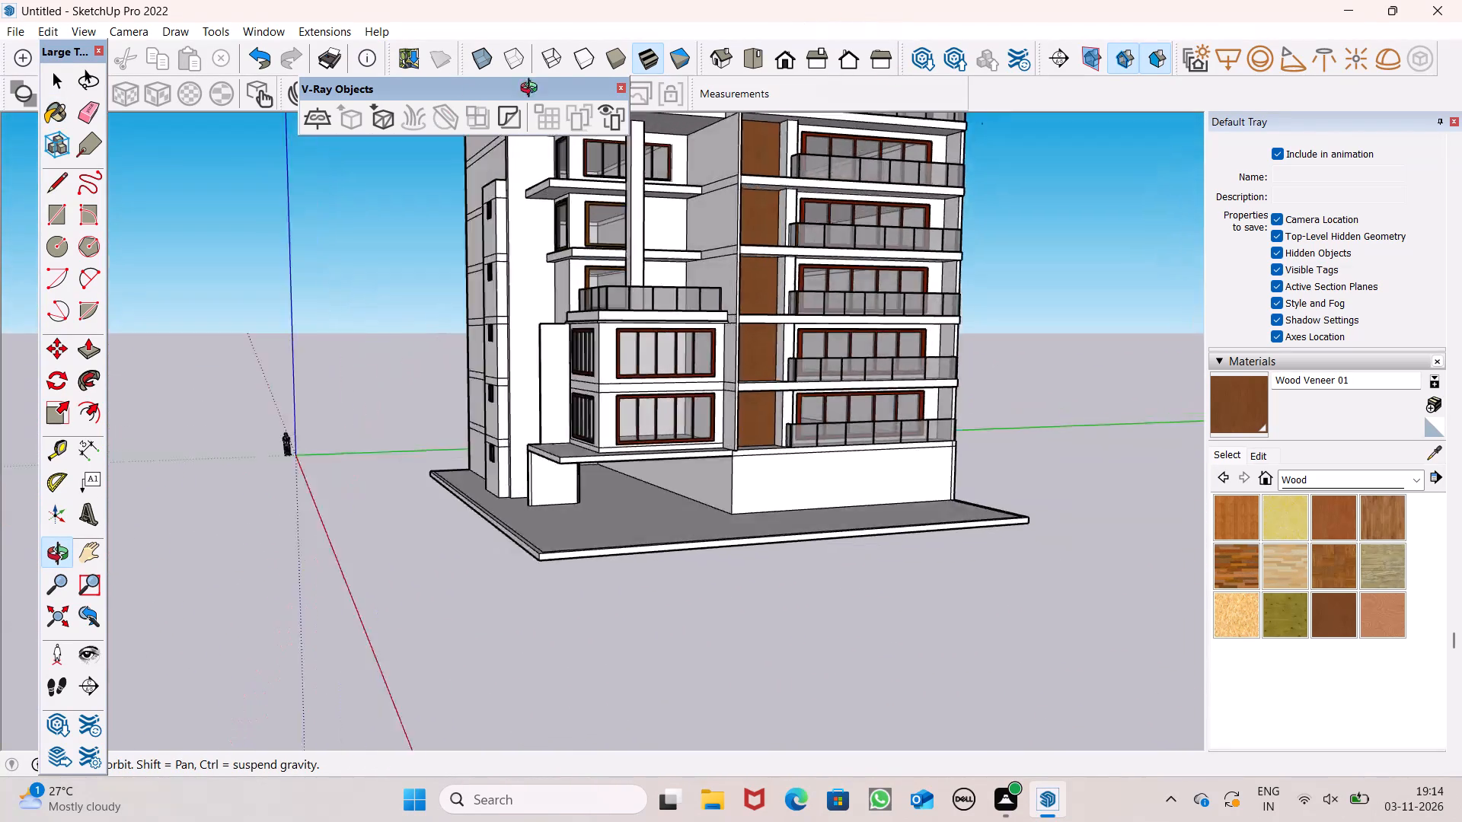
{"action": "middle_click_drag", "start_coordinate": [532, 90], "coordinate": [975, 142]}
{"action": "scroll", "coordinate": [803, 222], "scroll_direction": "down", "scroll_amount": 5}
{"action": "middle_click_drag", "start_coordinate": [614, 266], "coordinate": [678, 253]}
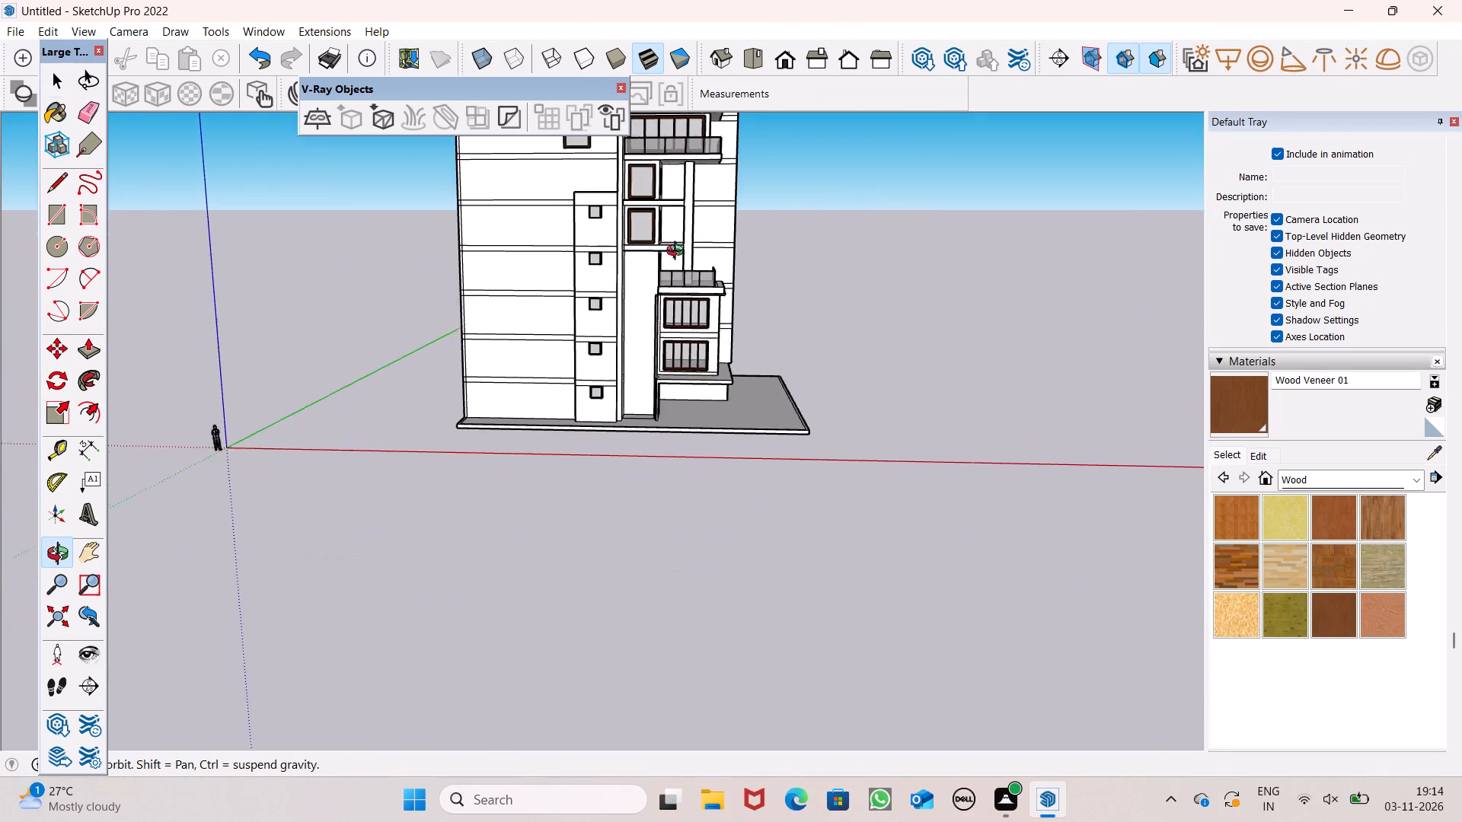
{"action": "middle_click_drag", "start_coordinate": [678, 253], "coordinate": [832, 295]}
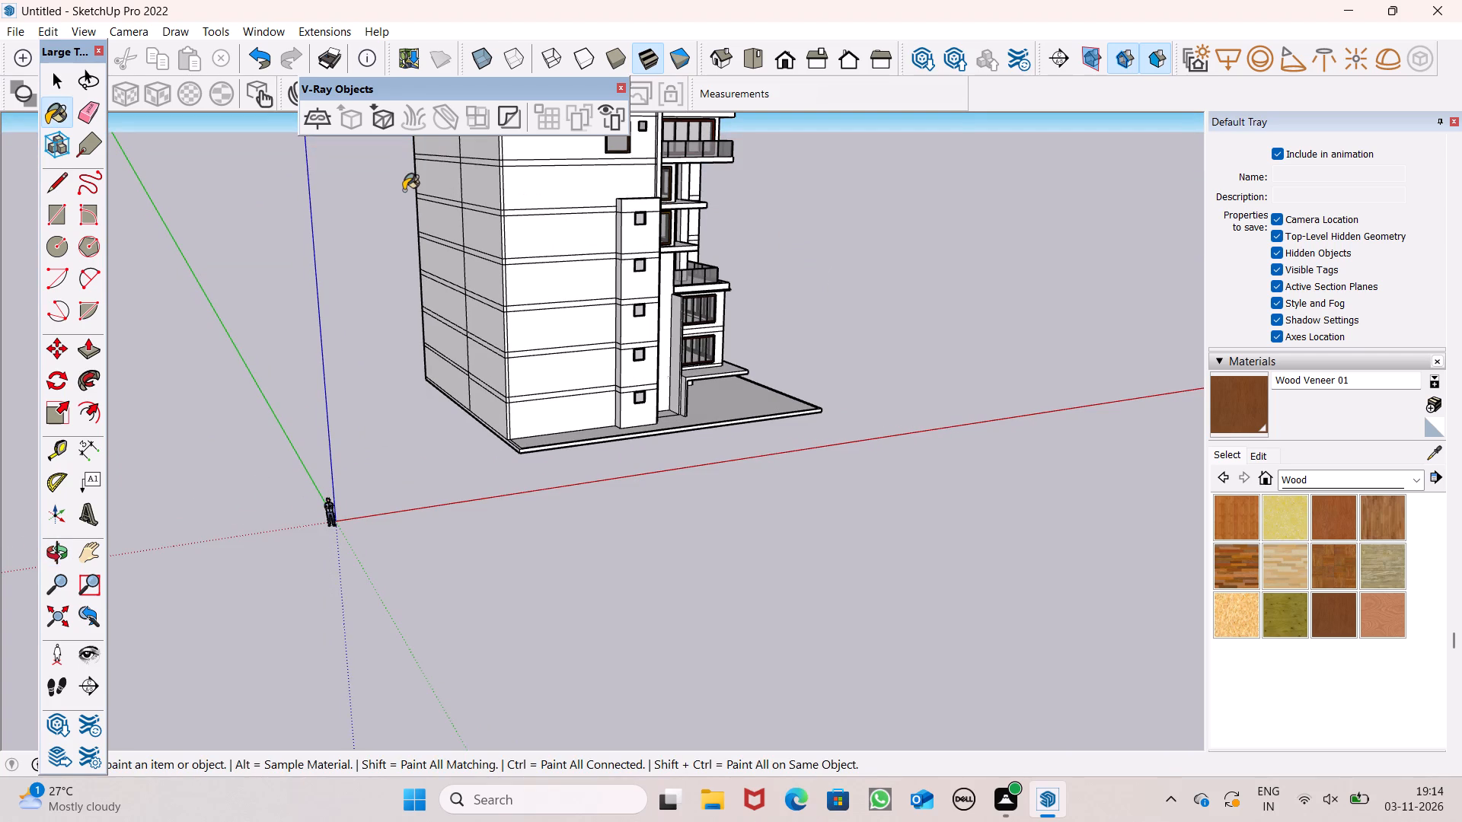
{"action": "scroll", "coordinate": [464, 301], "scroll_direction": "down", "scroll_amount": 4}
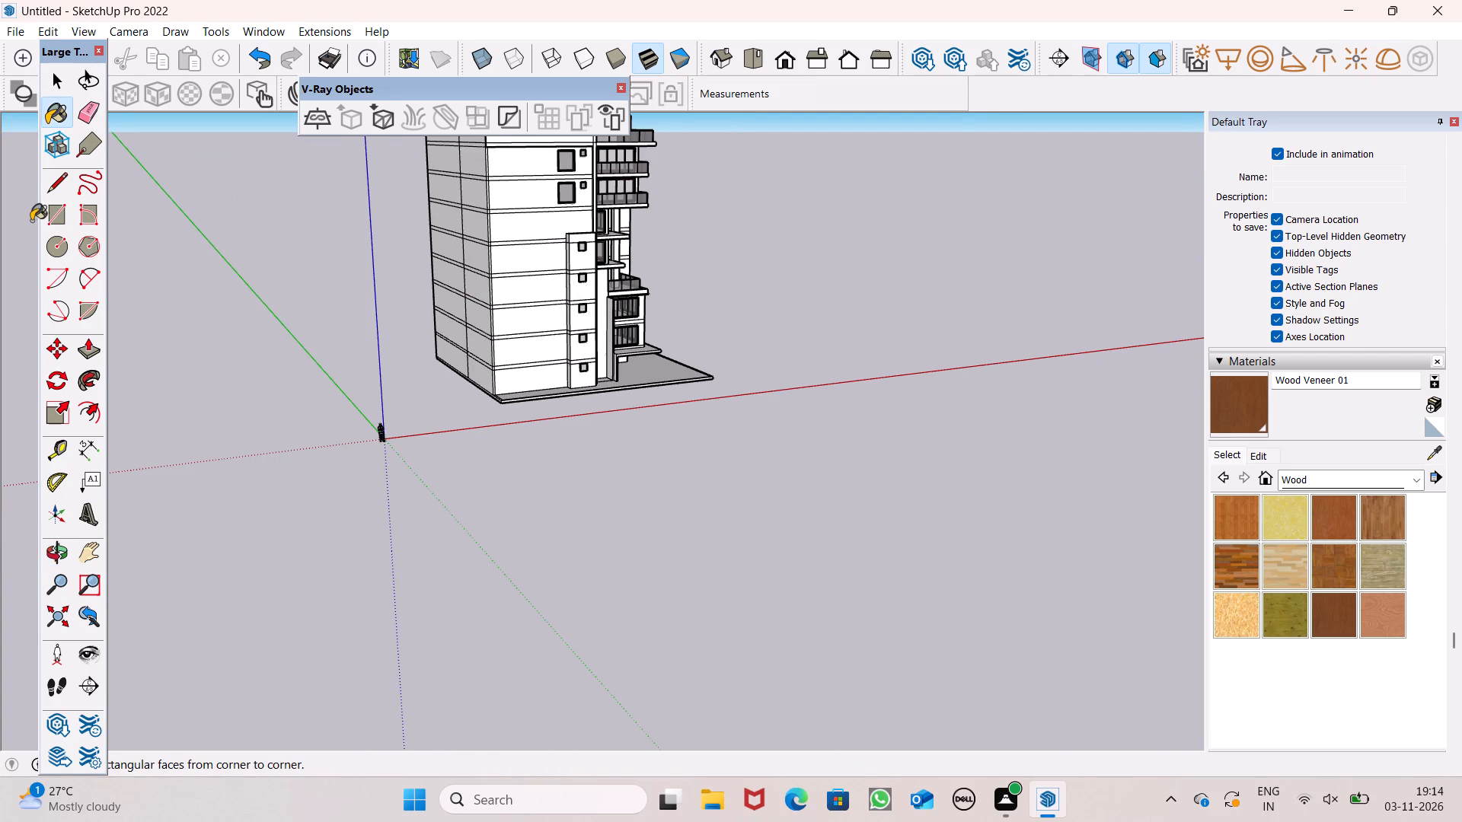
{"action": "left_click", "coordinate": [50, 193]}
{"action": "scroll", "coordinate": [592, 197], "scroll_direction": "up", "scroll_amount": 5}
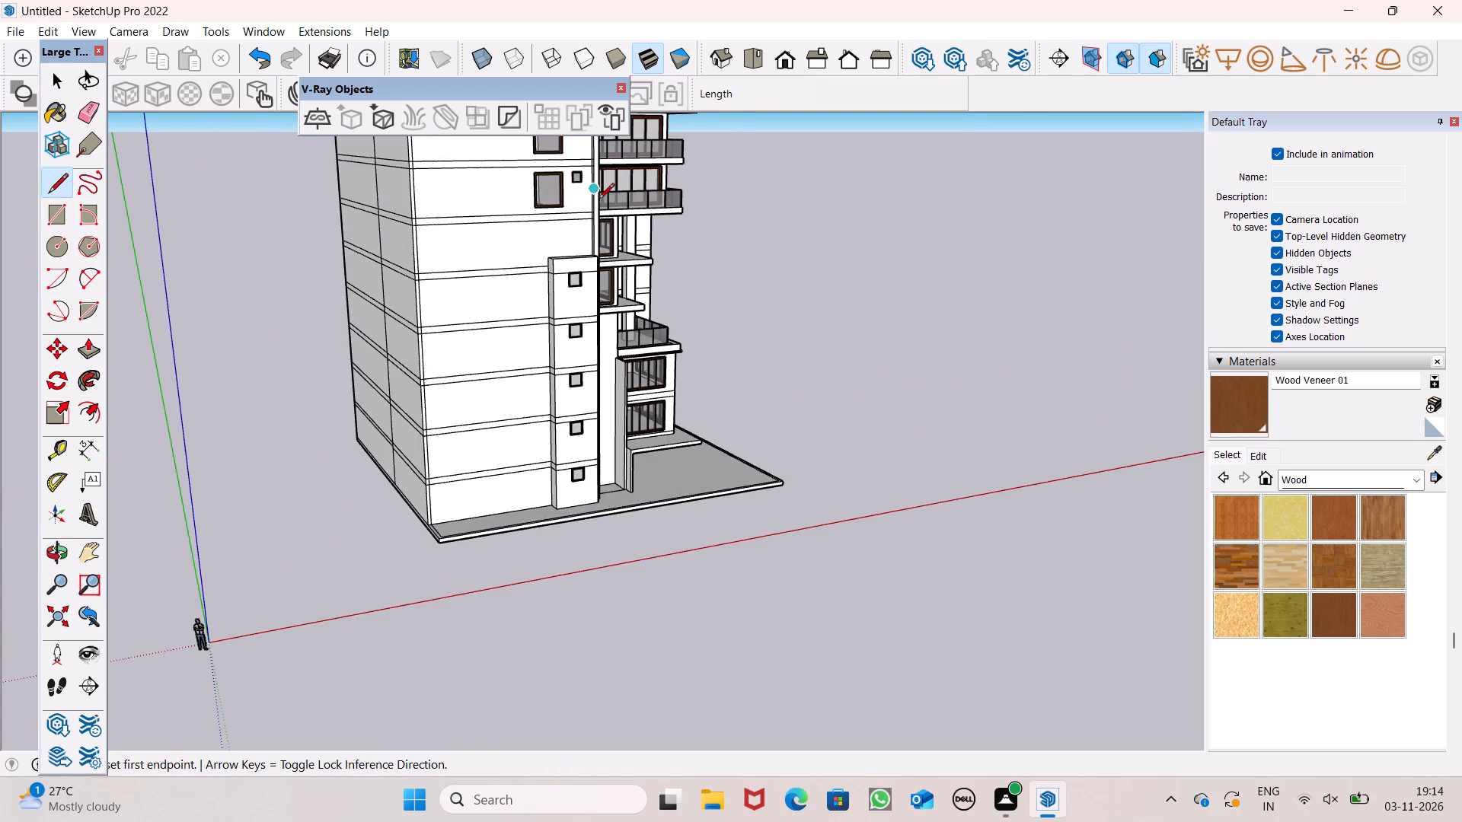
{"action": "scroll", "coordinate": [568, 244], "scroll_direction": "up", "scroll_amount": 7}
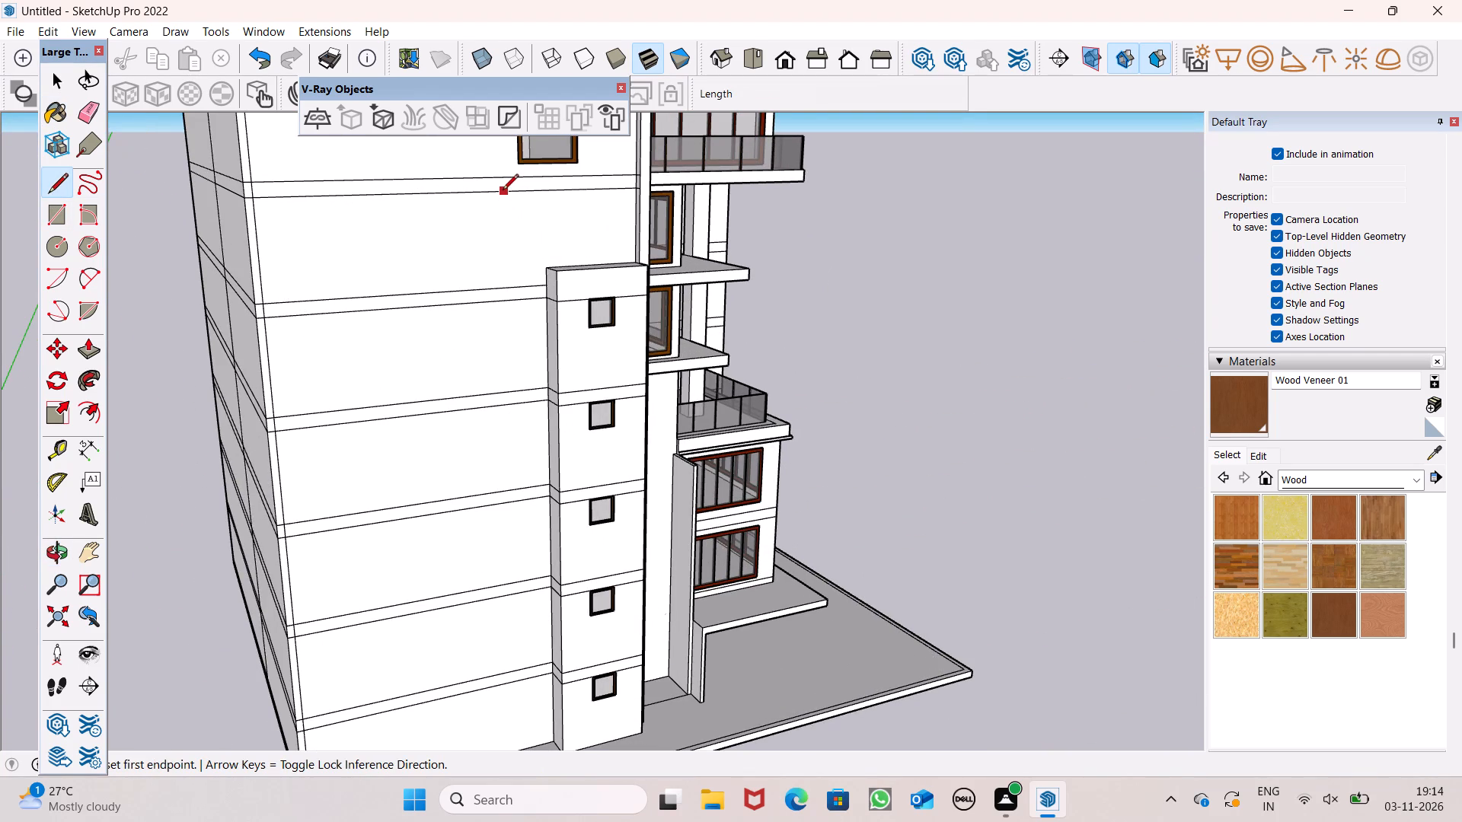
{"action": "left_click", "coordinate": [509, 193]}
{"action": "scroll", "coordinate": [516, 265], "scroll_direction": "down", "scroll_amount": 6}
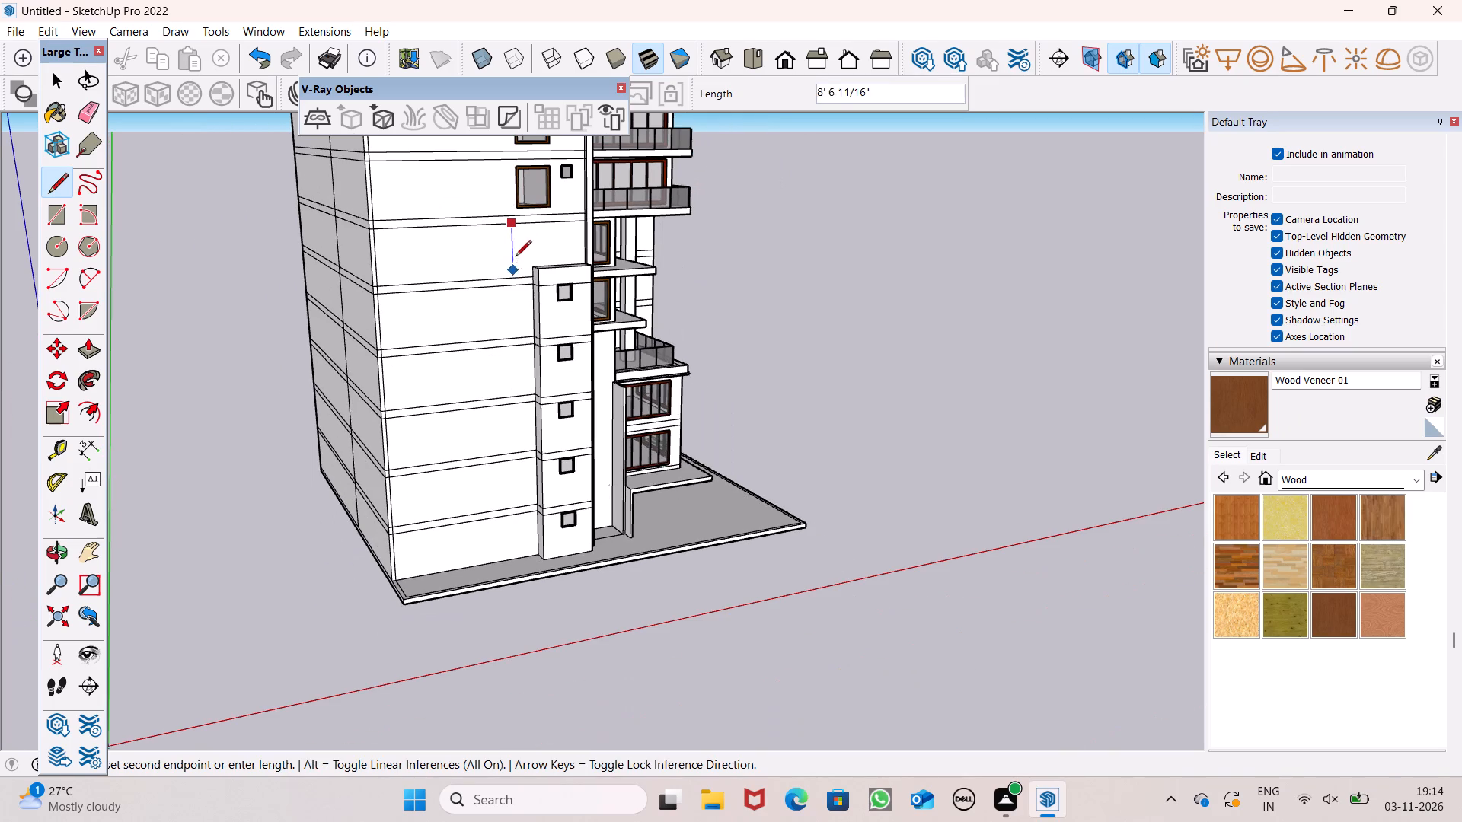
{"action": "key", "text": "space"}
Draw a vertical line 66' 8" long on the side wall, from the floor band below the large window to the wall's base.
{"action": "left_click", "coordinate": [50, 185]}
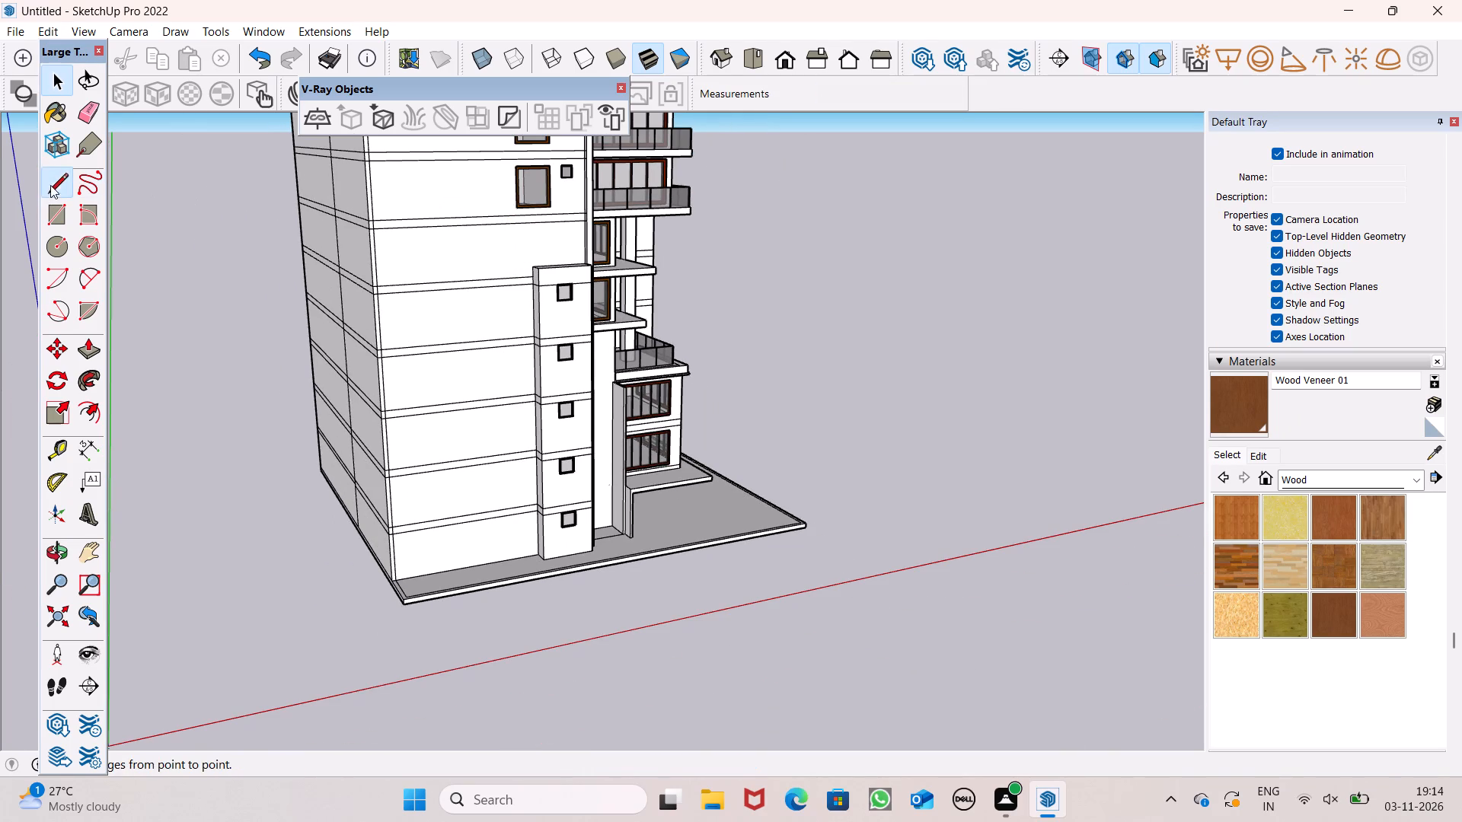
{"action": "middle_click_drag", "start_coordinate": [588, 263], "coordinate": [538, 311]}
{"action": "scroll", "coordinate": [530, 305], "scroll_direction": "up", "scroll_amount": 6}
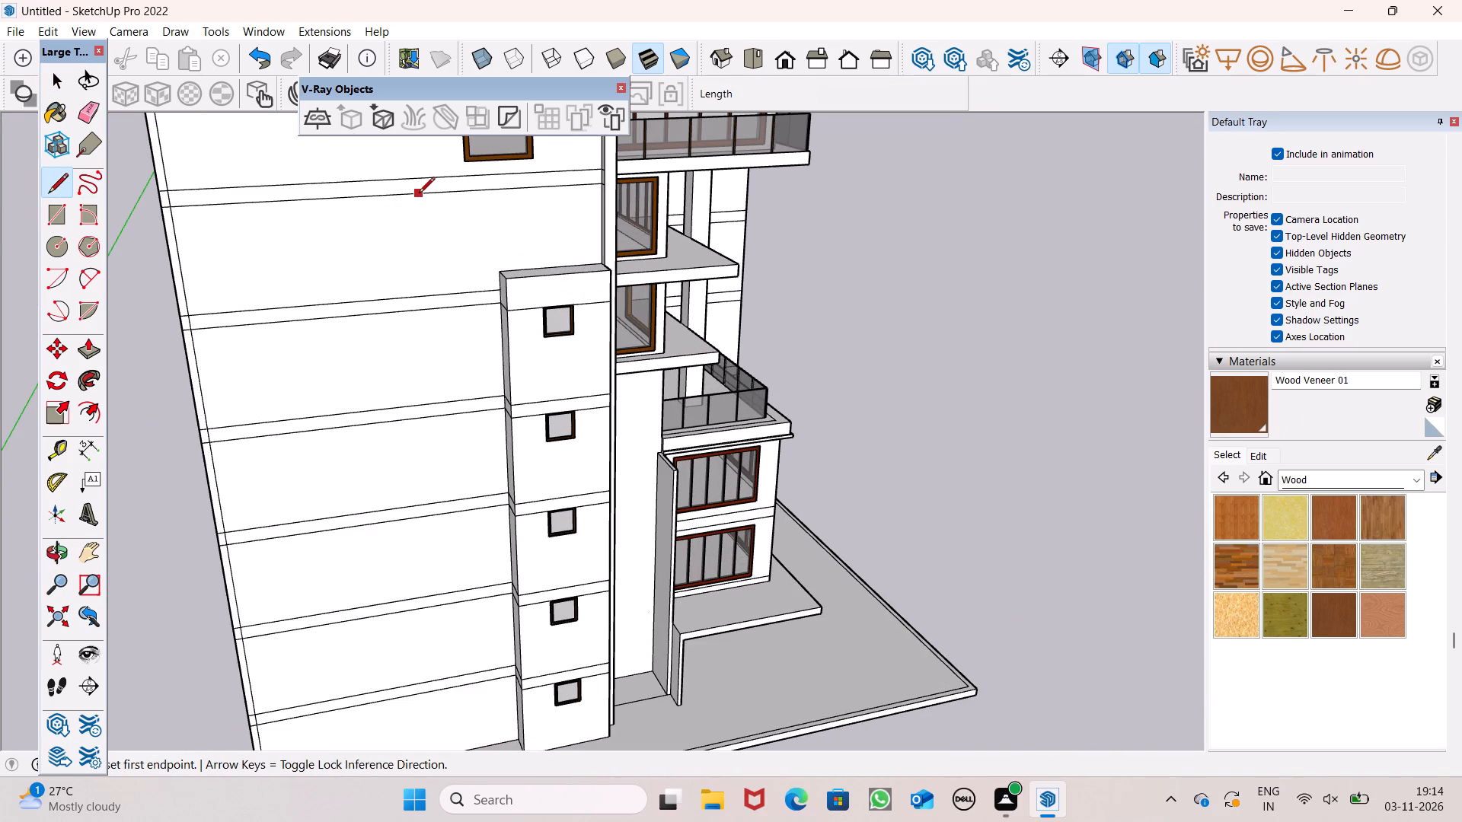
{"action": "left_click", "coordinate": [411, 196]}
{"action": "scroll", "coordinate": [431, 221], "scroll_direction": "down", "scroll_amount": 7}
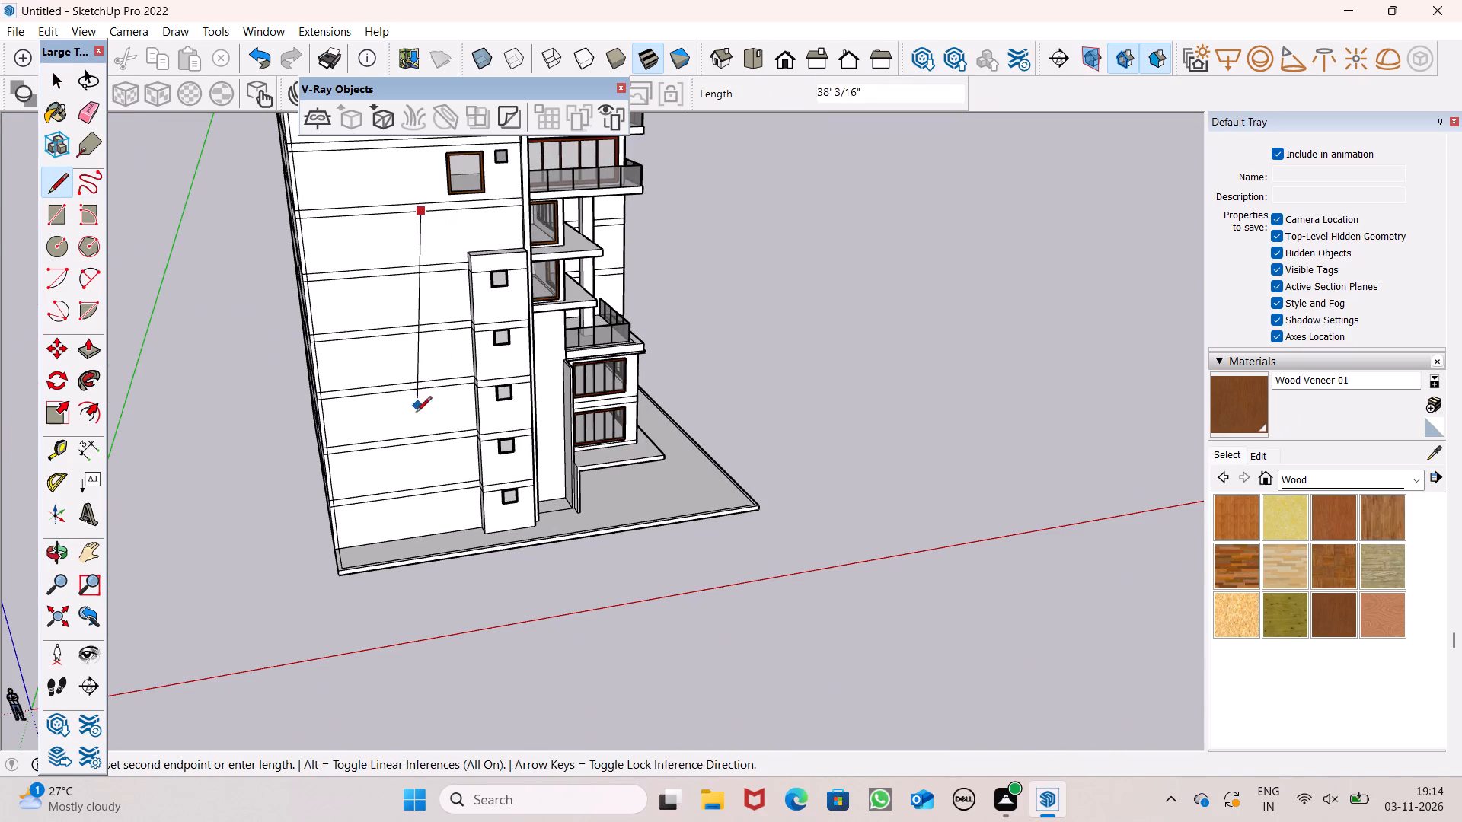
{"action": "left_click", "coordinate": [449, 532]}
Paint the side wall panels between the new vertical line and the projecting small-window shaft with Wood Veneer 01, down to the base.
{"action": "left_click", "coordinate": [1234, 409]}
{"action": "scroll", "coordinate": [474, 211], "scroll_direction": "up", "scroll_amount": 1}
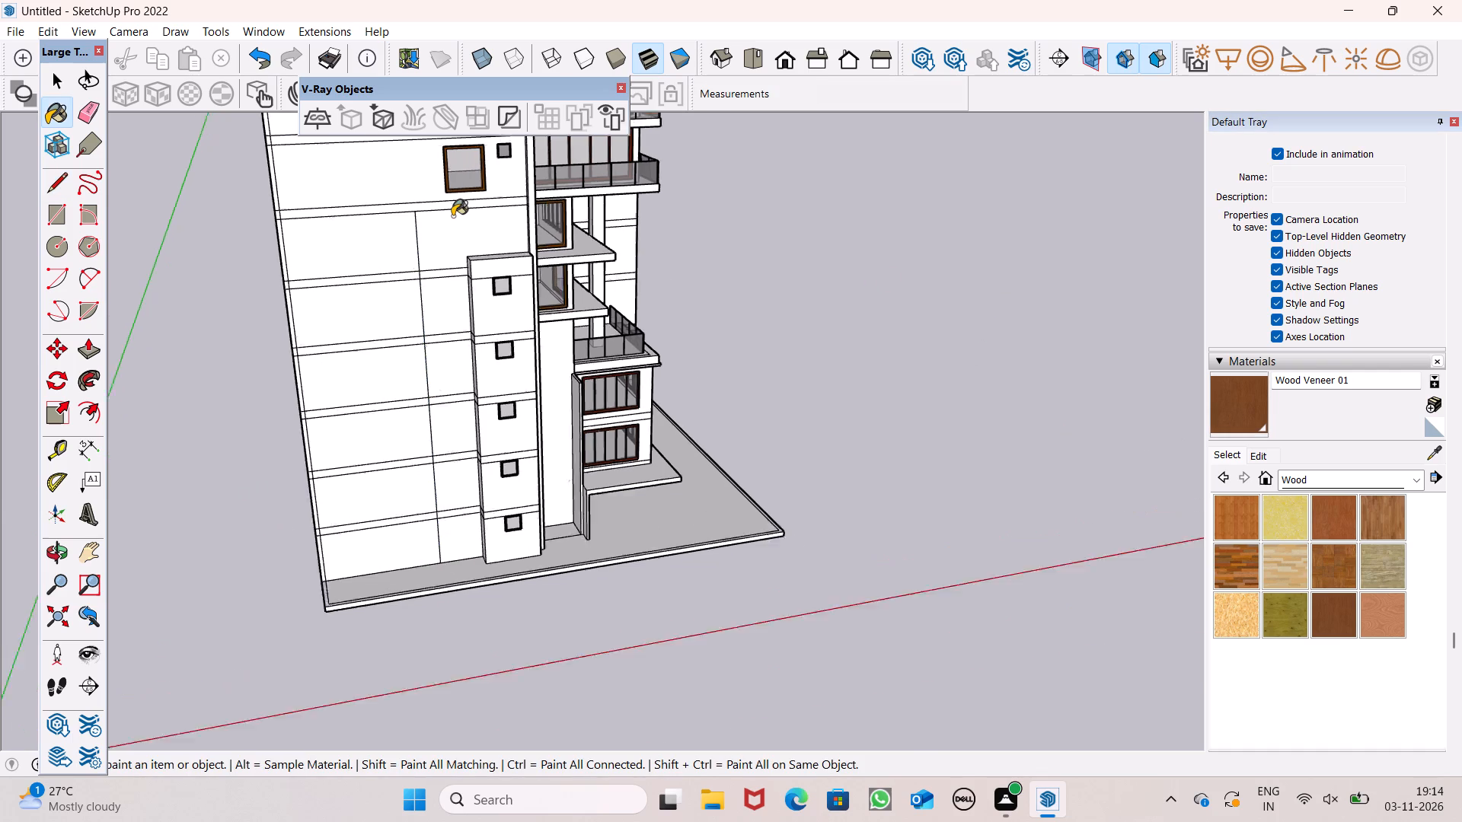
{"action": "scroll", "coordinate": [452, 216], "scroll_direction": "up", "scroll_amount": 3}
{"action": "left_click", "coordinate": [455, 229]}
{"action": "left_click", "coordinate": [439, 301]}
{"action": "left_click", "coordinate": [437, 337]}
{"action": "left_click", "coordinate": [435, 404]}
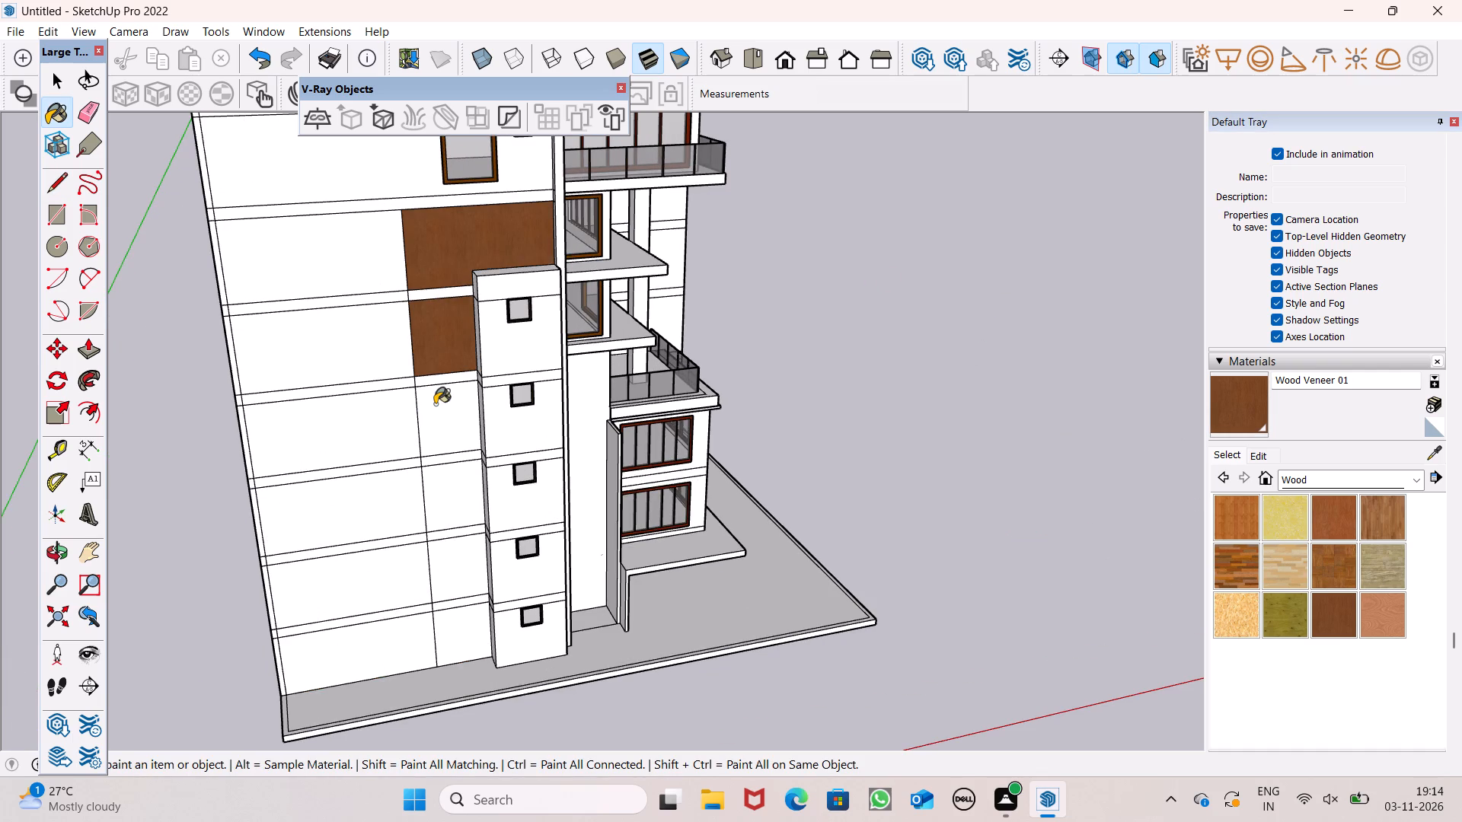
{"action": "left_click_drag", "start_coordinate": [435, 406], "coordinate": [435, 422]}
{"action": "left_click", "coordinate": [443, 451]}
{"action": "left_click_drag", "start_coordinate": [446, 470], "coordinate": [448, 486]}
{"action": "left_click", "coordinate": [455, 510]}
{"action": "left_click", "coordinate": [468, 559]}
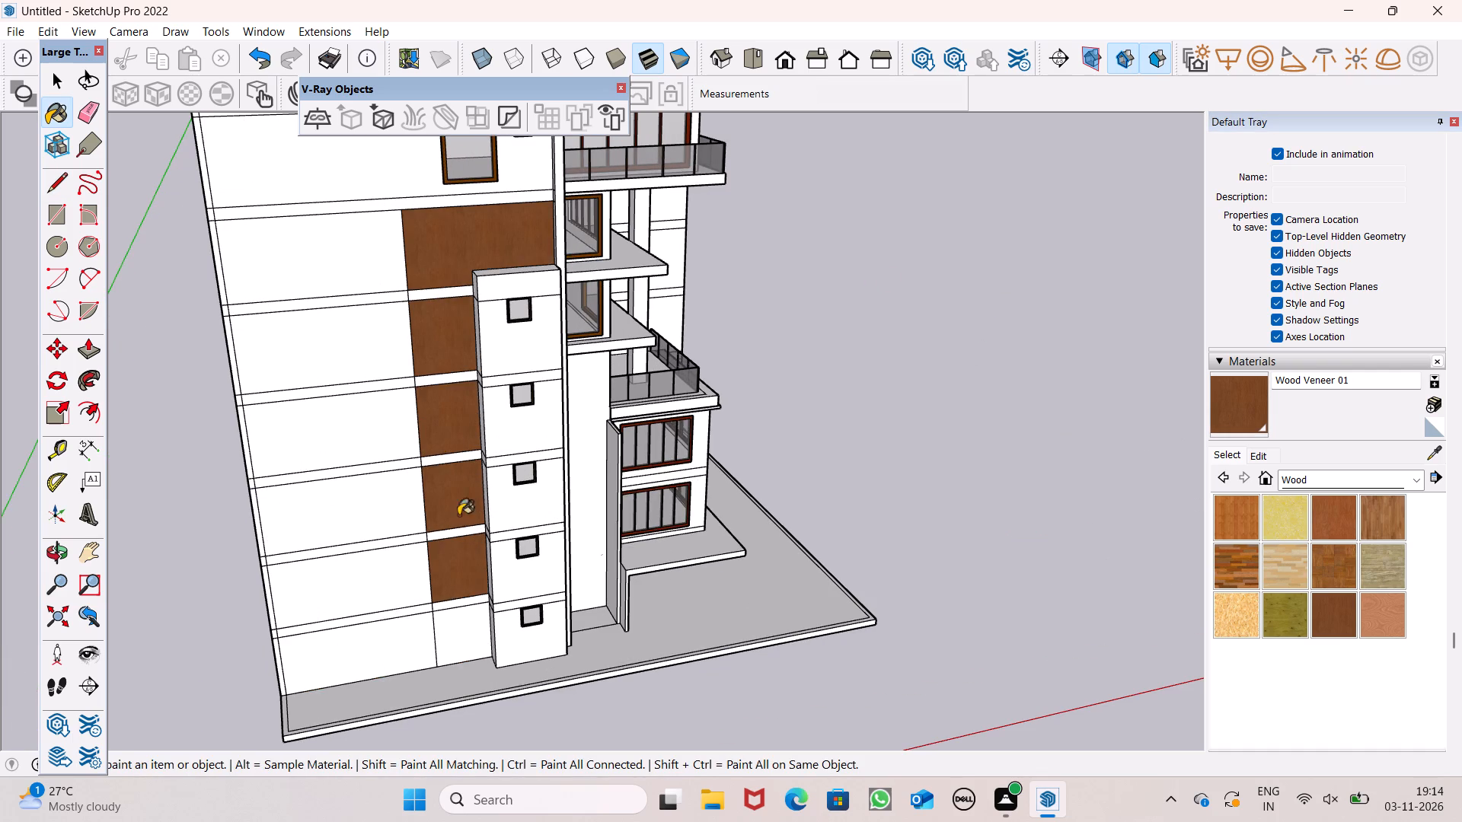
{"action": "left_click", "coordinate": [458, 619]}
Paint the floor bands between the side wall's wood panels with Wood Veneer 01 to form one continuous vertical strip.
{"action": "left_click", "coordinate": [455, 609]}
{"action": "left_click", "coordinate": [456, 603]}
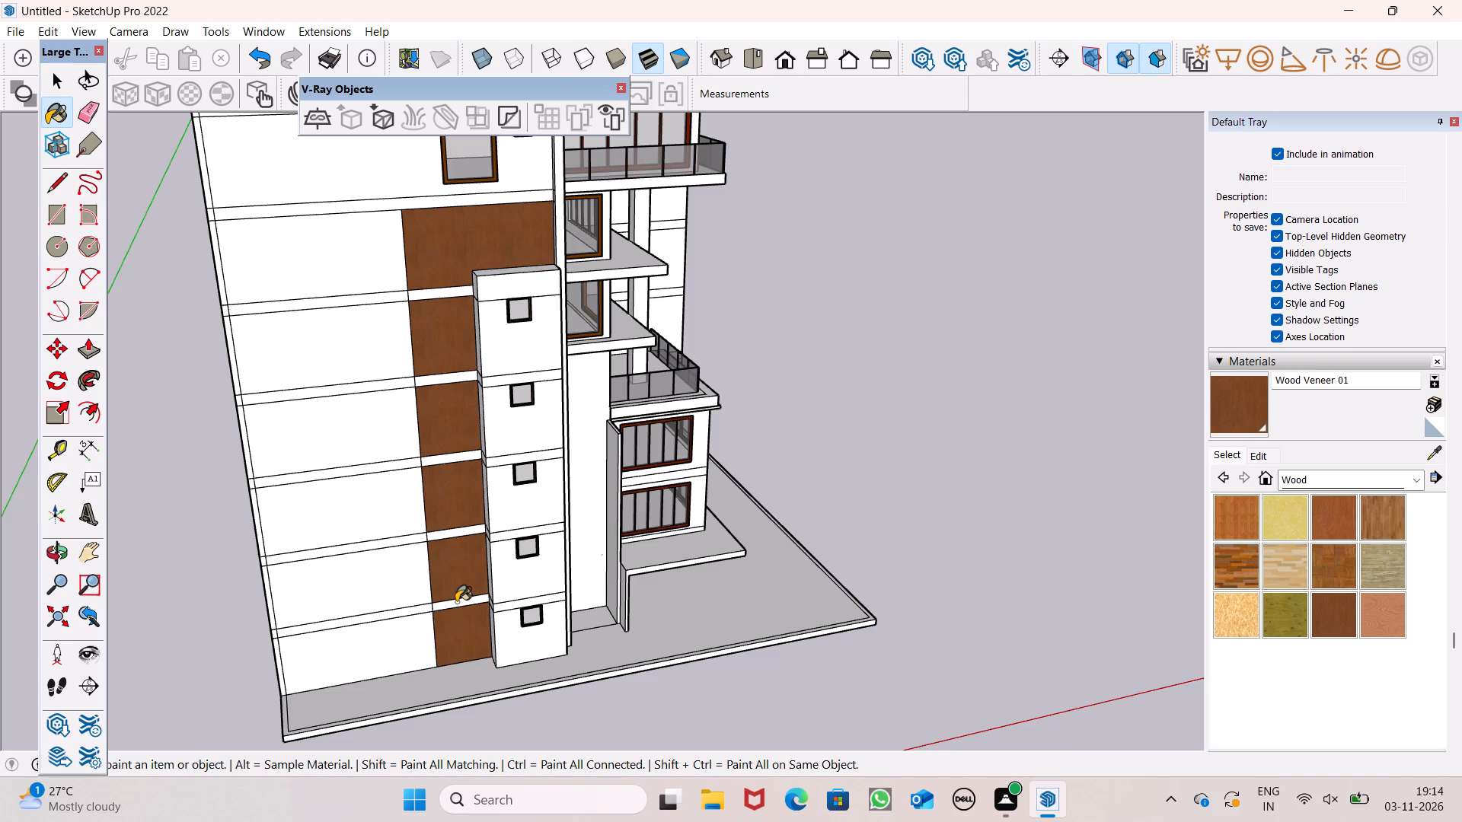
{"action": "scroll", "coordinate": [456, 551], "scroll_direction": "up", "scroll_amount": 4}
{"action": "left_click", "coordinate": [455, 531]}
{"action": "left_click", "coordinate": [451, 389]}
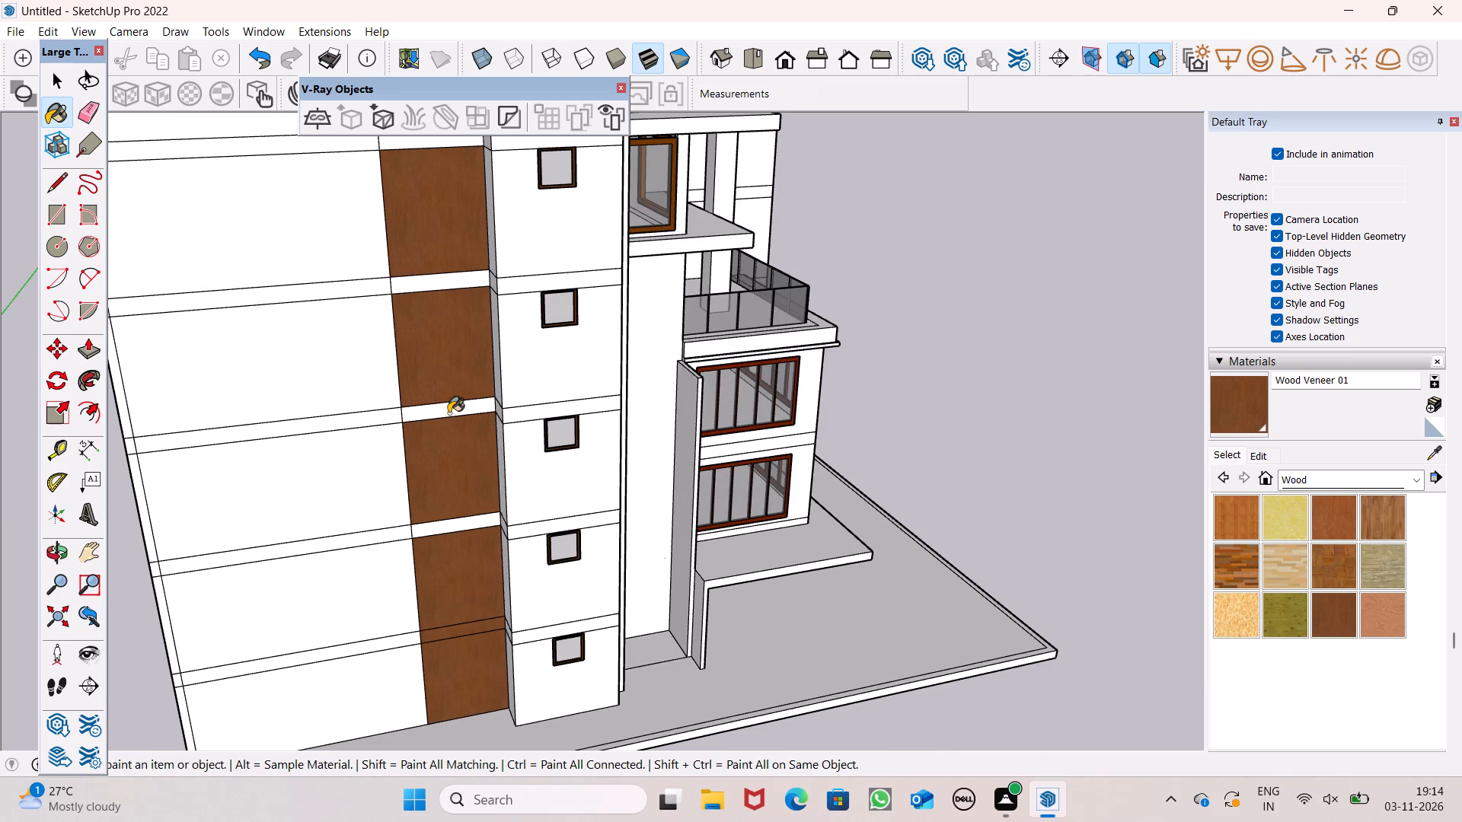
{"action": "left_click", "coordinate": [448, 413]}
{"action": "left_click", "coordinate": [455, 527]}
{"action": "scroll", "coordinate": [467, 245], "scroll_direction": "up", "scroll_amount": 6}
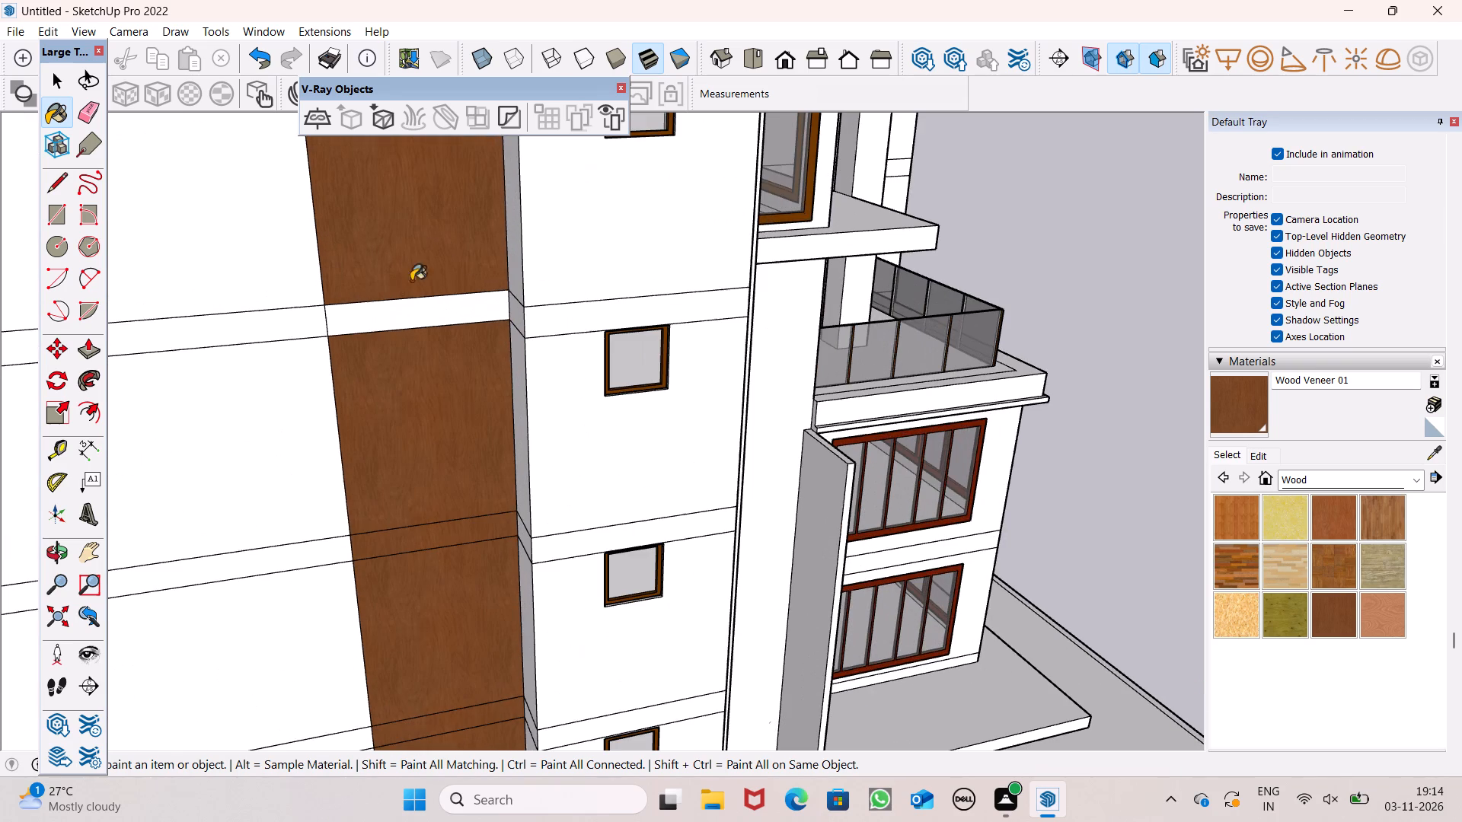
{"action": "left_click", "coordinate": [401, 294]}
{"action": "left_click", "coordinate": [396, 314]}
{"action": "scroll", "coordinate": [433, 358], "scroll_direction": "down", "scroll_amount": 7}
{"action": "scroll", "coordinate": [410, 231], "scroll_direction": "up", "scroll_amount": 5}
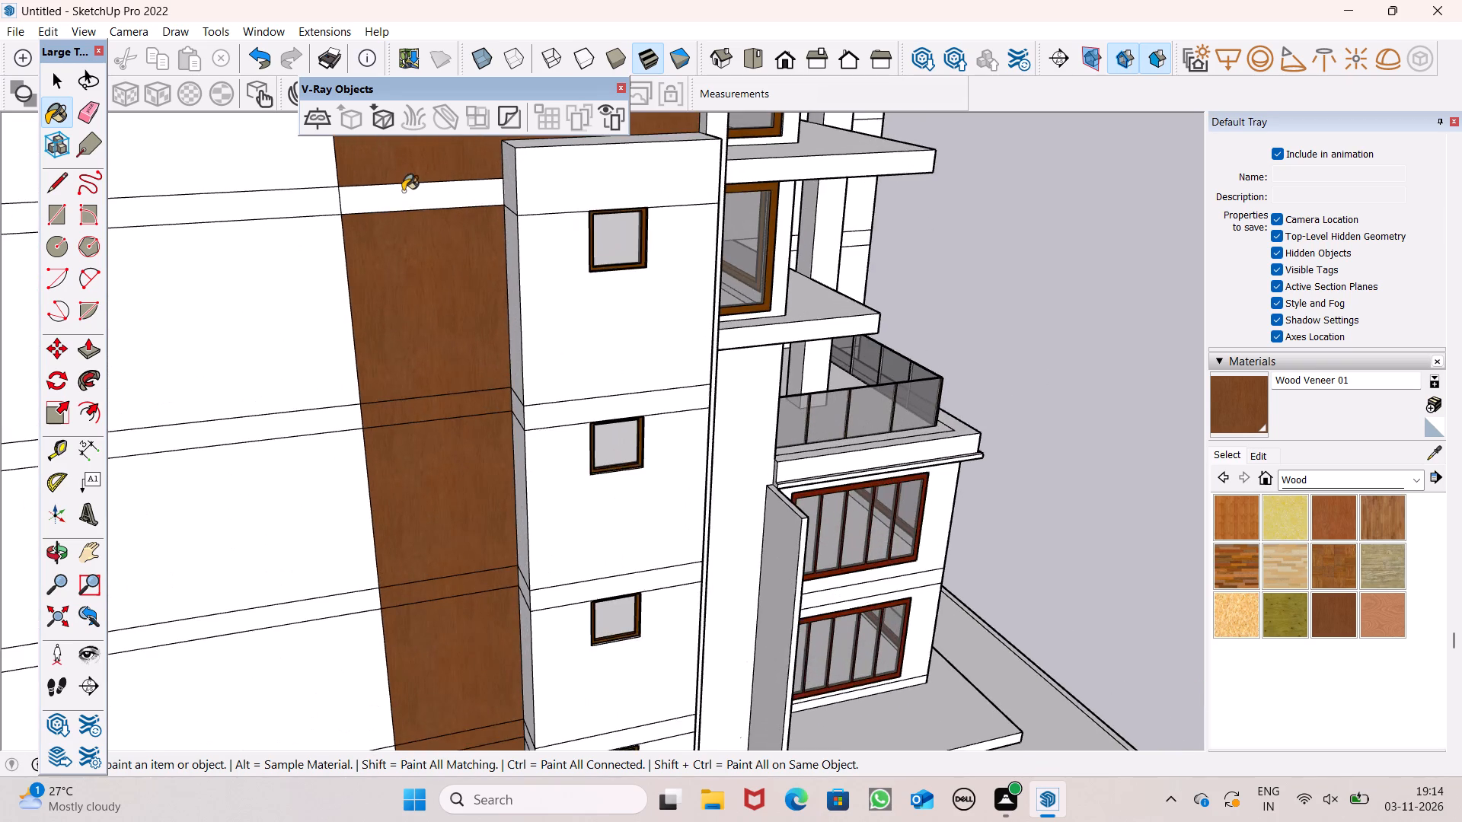
{"action": "left_click", "coordinate": [403, 191]}
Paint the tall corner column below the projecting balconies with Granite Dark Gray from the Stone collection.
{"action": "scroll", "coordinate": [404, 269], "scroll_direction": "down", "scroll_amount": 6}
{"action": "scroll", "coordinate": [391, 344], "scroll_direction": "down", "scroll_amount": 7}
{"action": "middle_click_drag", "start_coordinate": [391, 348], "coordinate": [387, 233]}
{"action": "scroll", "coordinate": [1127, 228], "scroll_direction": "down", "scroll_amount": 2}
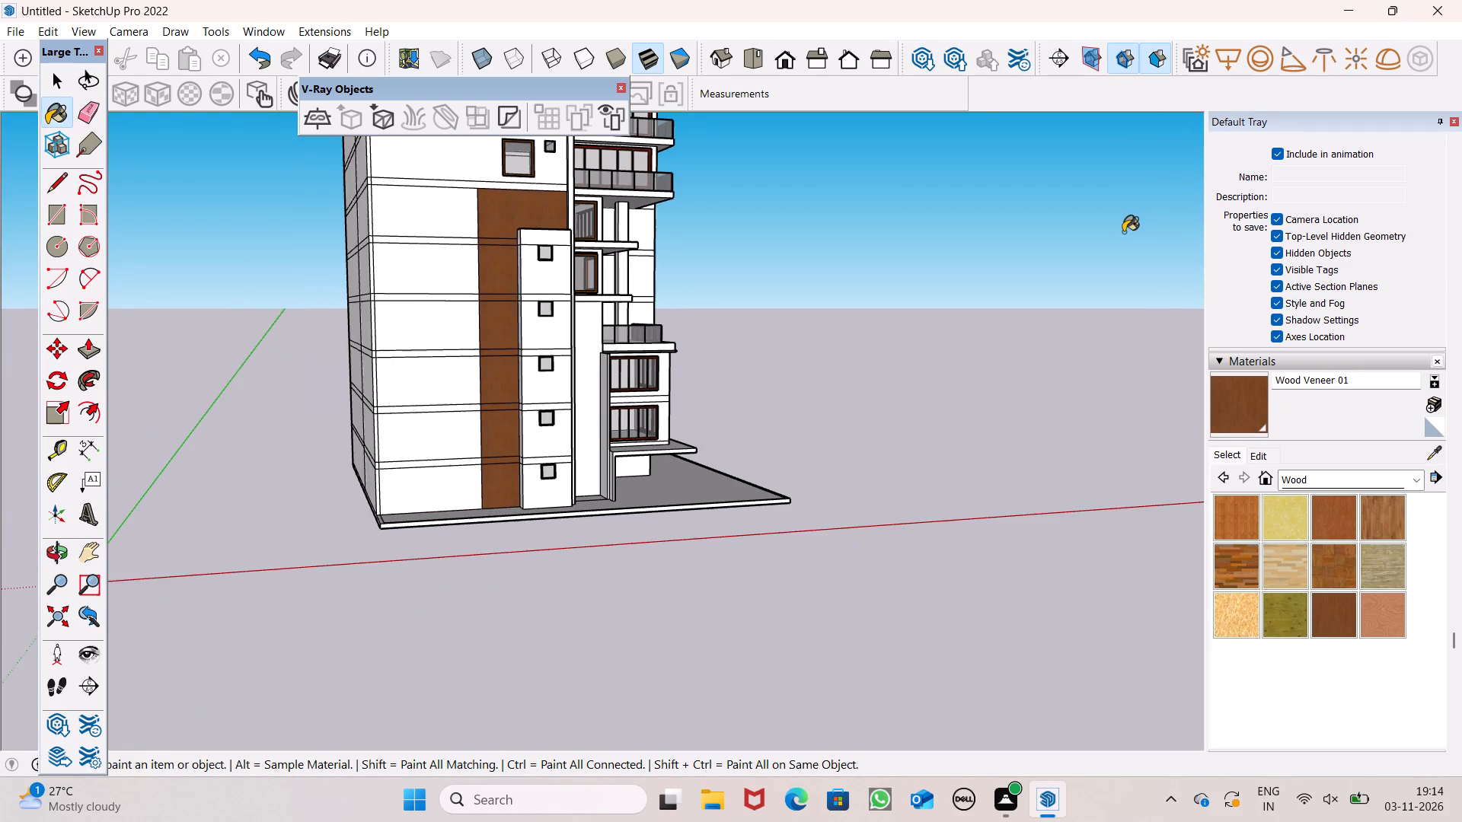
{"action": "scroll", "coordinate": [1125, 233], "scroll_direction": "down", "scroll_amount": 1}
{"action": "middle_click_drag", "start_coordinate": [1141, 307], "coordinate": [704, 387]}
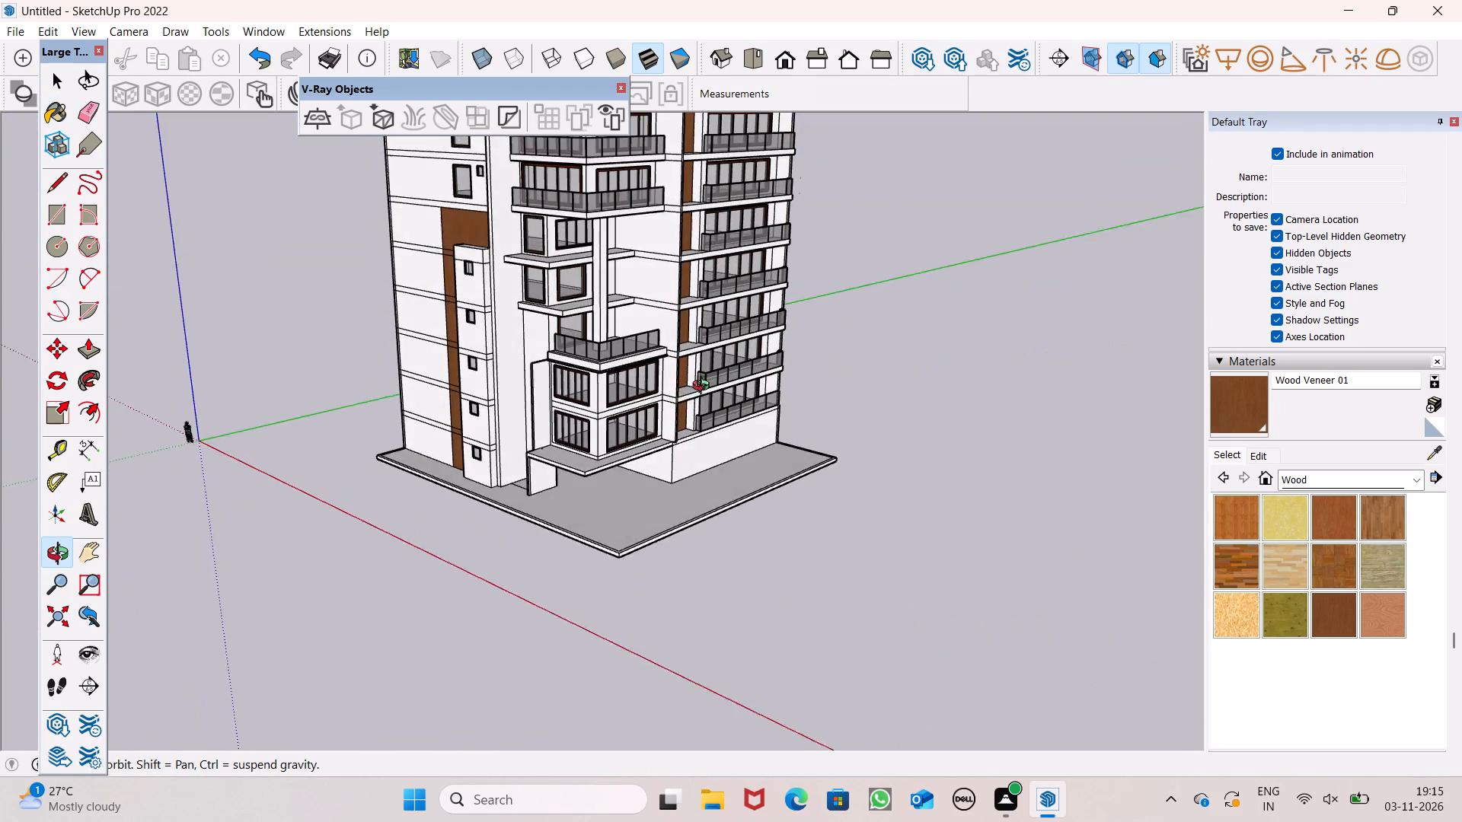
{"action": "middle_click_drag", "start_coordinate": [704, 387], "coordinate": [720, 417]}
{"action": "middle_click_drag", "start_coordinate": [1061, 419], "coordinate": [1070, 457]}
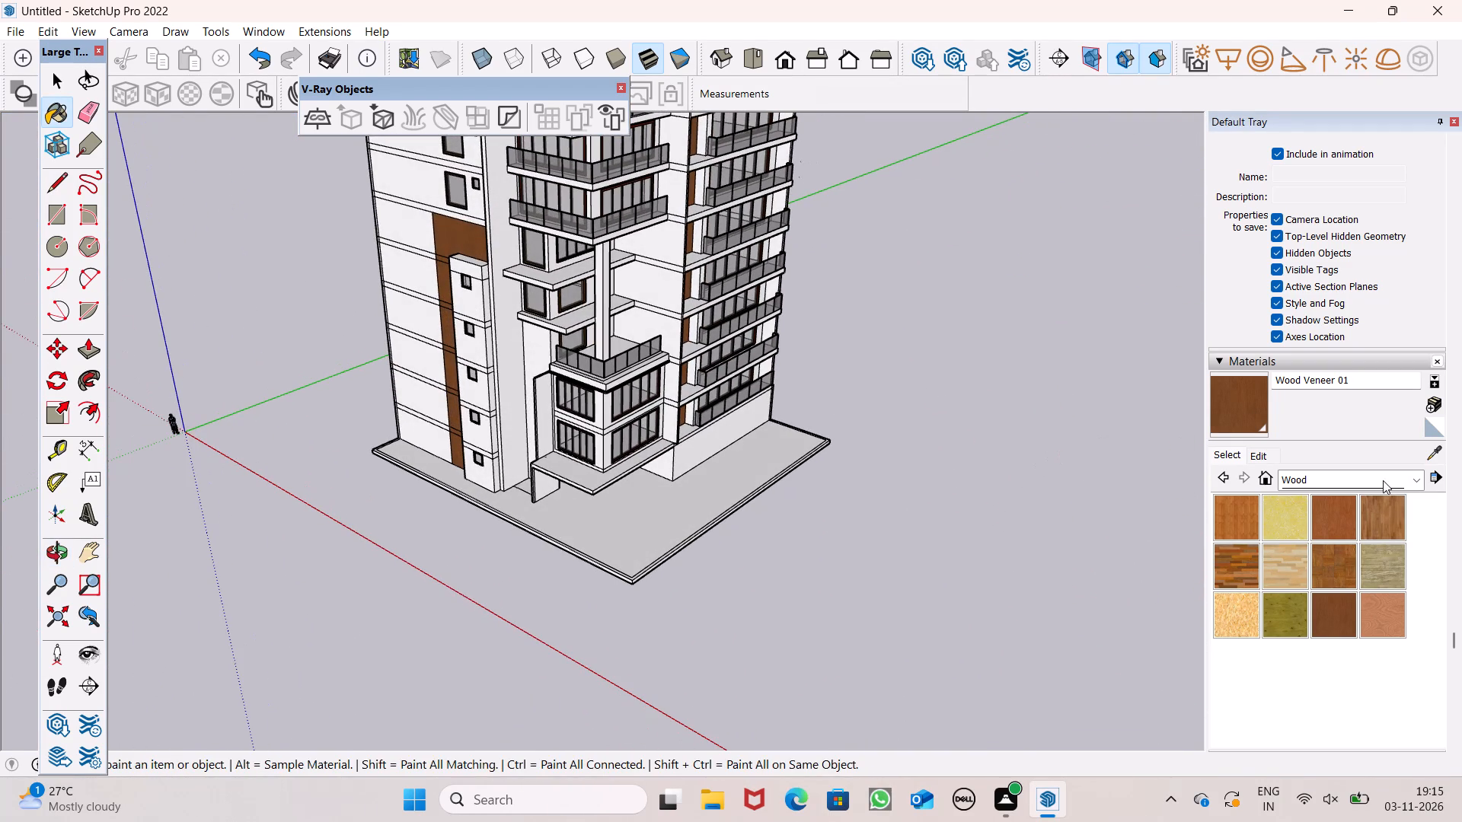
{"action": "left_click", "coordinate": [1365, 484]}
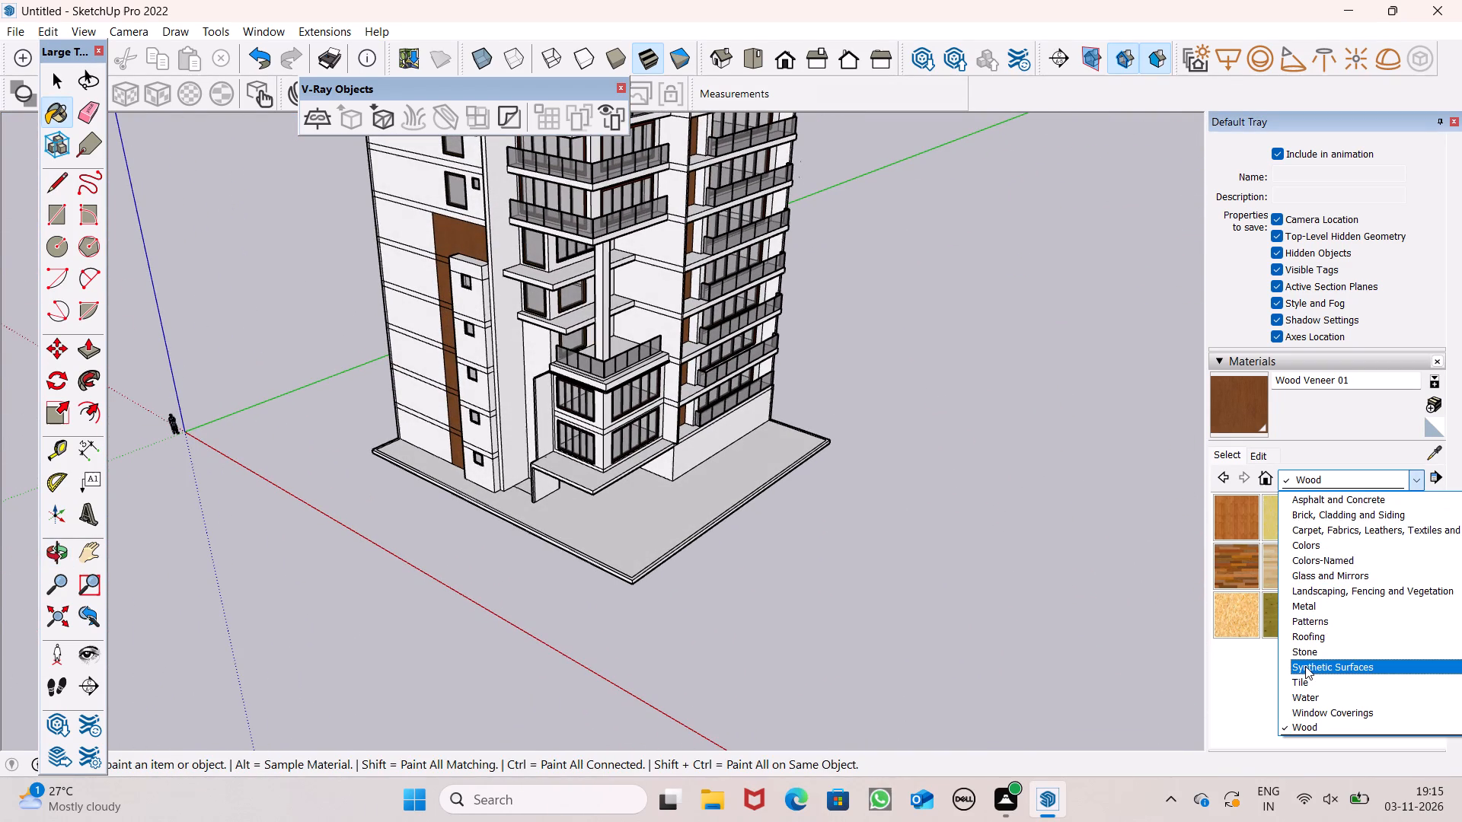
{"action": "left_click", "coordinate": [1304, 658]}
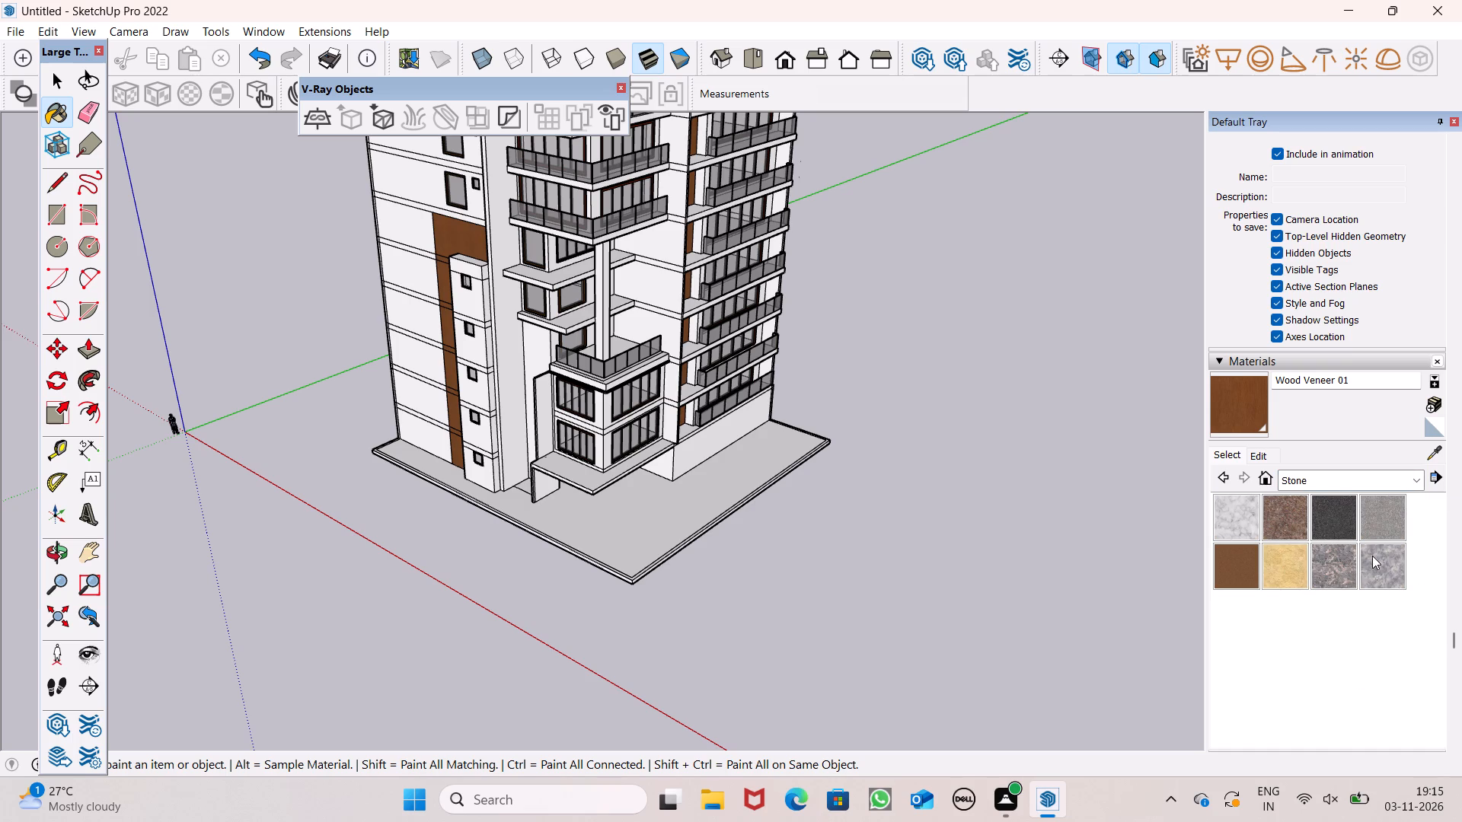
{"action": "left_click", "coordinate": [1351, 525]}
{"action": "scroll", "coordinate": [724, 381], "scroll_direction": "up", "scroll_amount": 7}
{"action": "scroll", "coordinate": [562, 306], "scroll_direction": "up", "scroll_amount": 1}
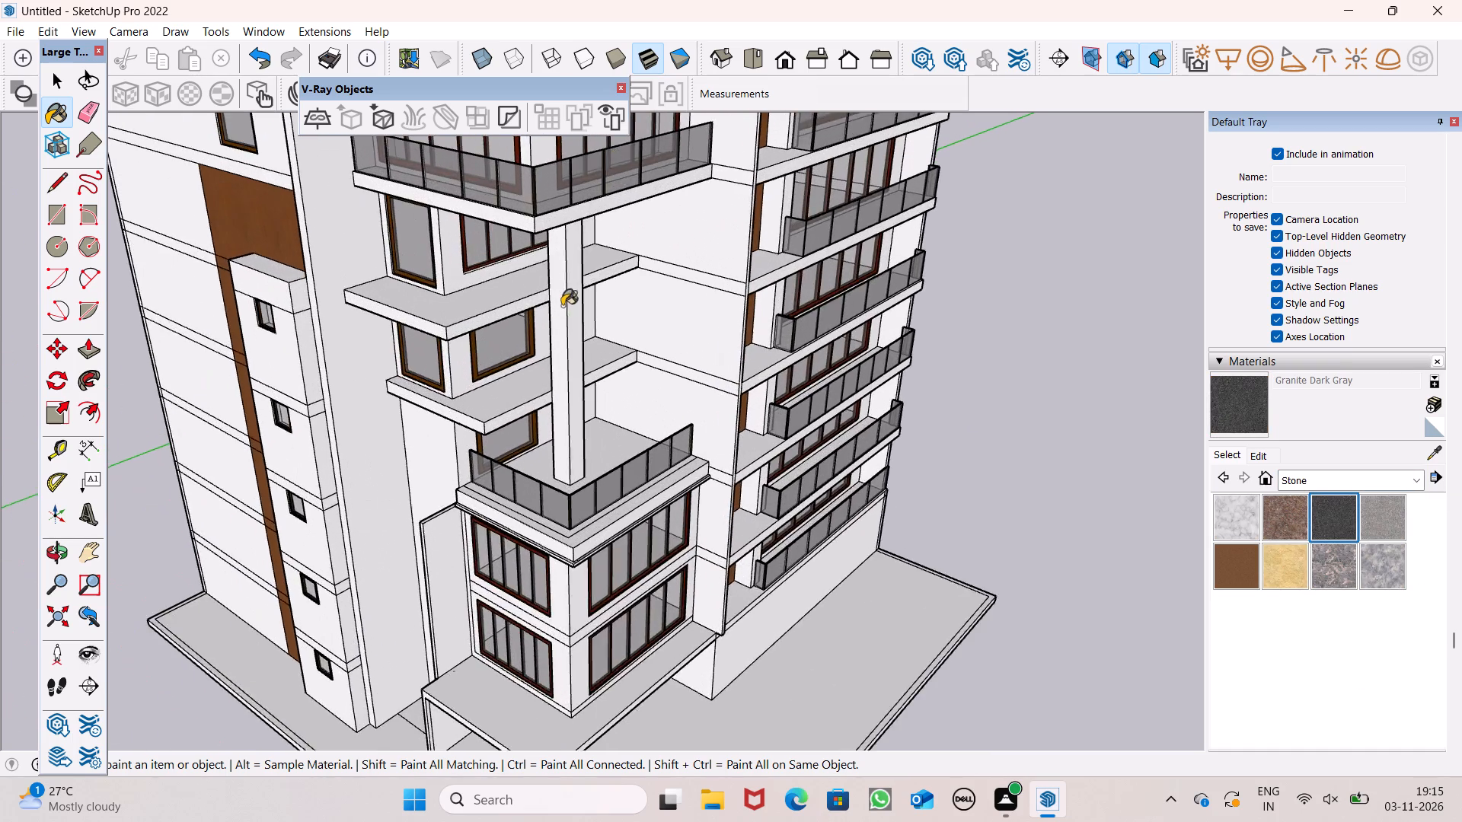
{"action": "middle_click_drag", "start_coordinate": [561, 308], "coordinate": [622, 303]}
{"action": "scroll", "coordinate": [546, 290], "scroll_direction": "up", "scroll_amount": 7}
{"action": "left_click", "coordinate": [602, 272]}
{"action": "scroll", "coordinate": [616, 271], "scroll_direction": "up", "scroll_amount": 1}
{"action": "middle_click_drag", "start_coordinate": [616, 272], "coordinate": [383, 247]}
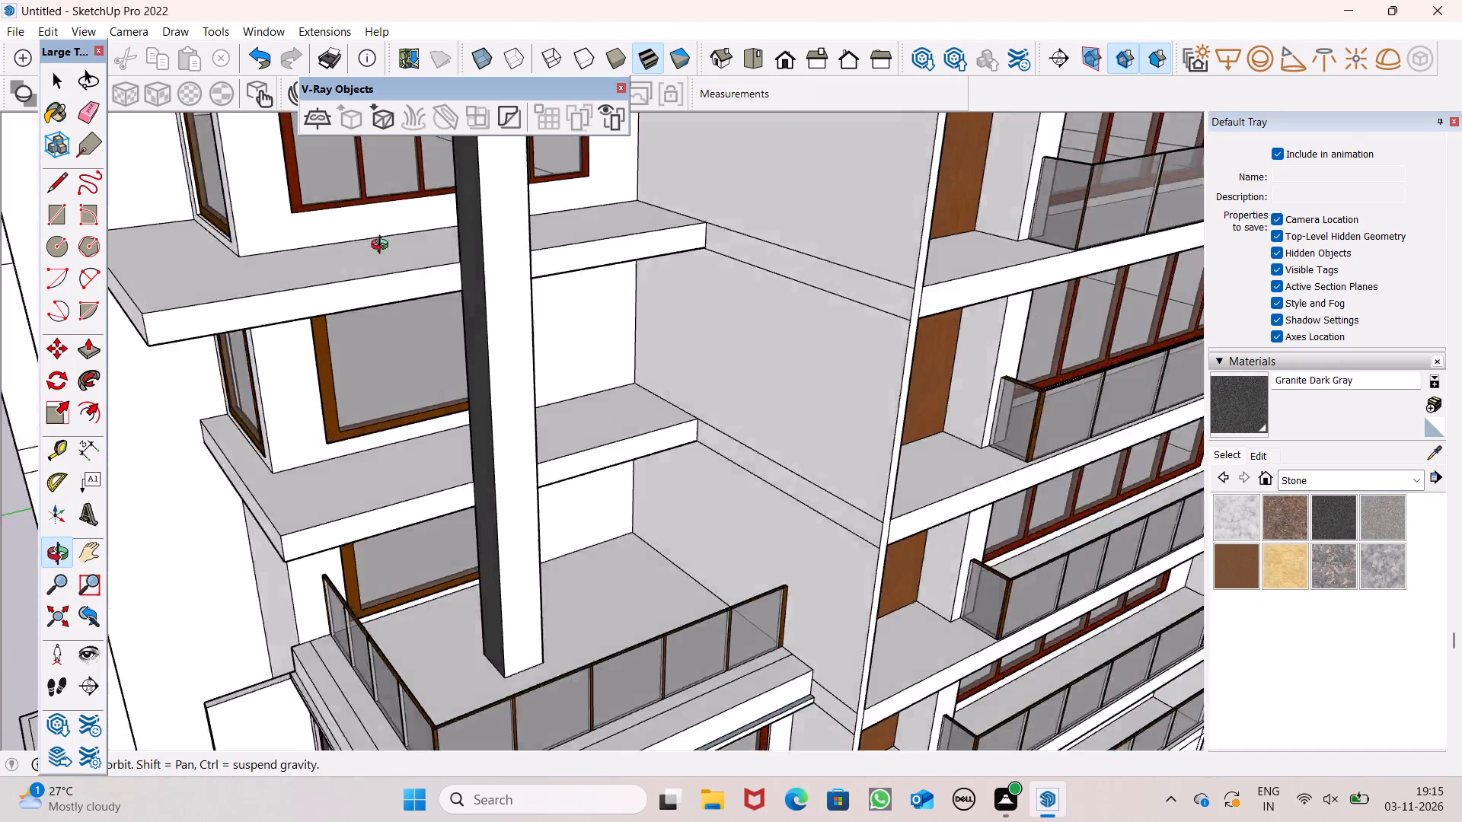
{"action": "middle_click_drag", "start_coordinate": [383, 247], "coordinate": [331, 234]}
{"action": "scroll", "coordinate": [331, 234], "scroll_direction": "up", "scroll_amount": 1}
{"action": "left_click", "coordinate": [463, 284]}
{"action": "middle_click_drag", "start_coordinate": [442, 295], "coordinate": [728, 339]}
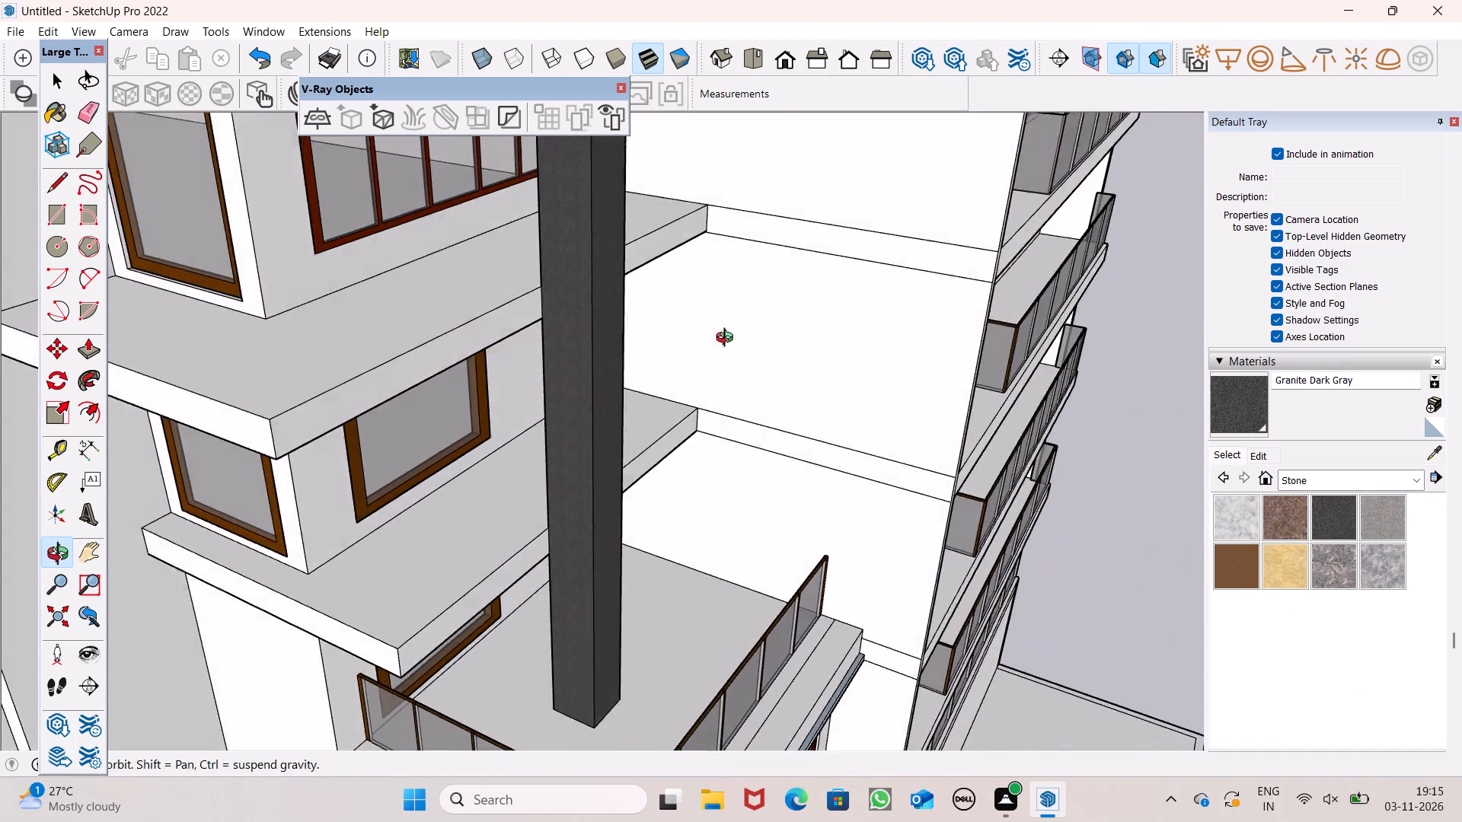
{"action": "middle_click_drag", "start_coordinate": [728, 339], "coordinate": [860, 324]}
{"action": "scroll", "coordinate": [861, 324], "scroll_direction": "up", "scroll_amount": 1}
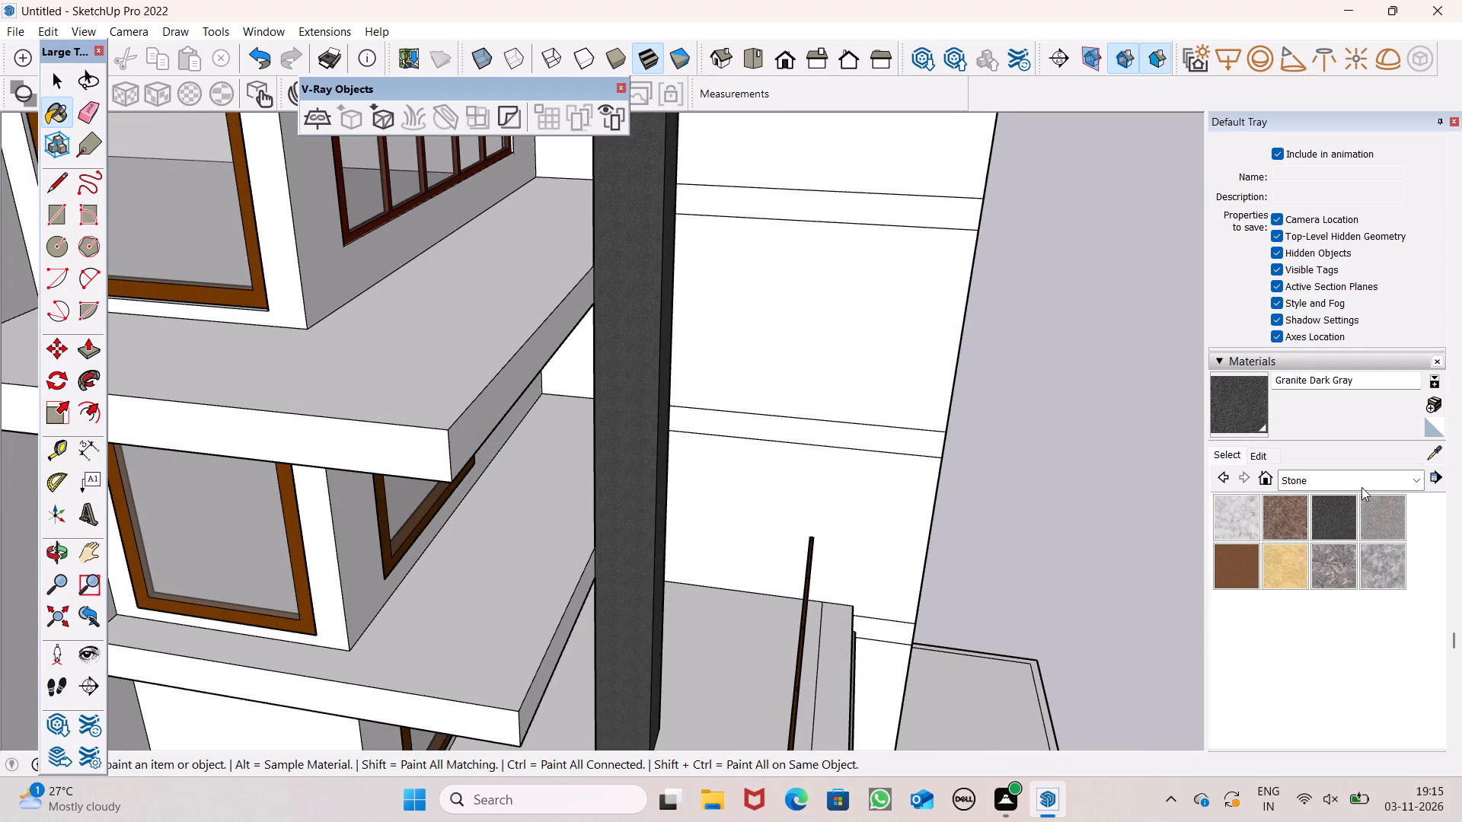
Paint the faces of the tall corner column with Stone Vein Gray from the Stone collection.
{"action": "left_click_drag", "start_coordinate": [1371, 562], "coordinate": [1368, 556]}
{"action": "left_click", "coordinate": [1369, 556]}
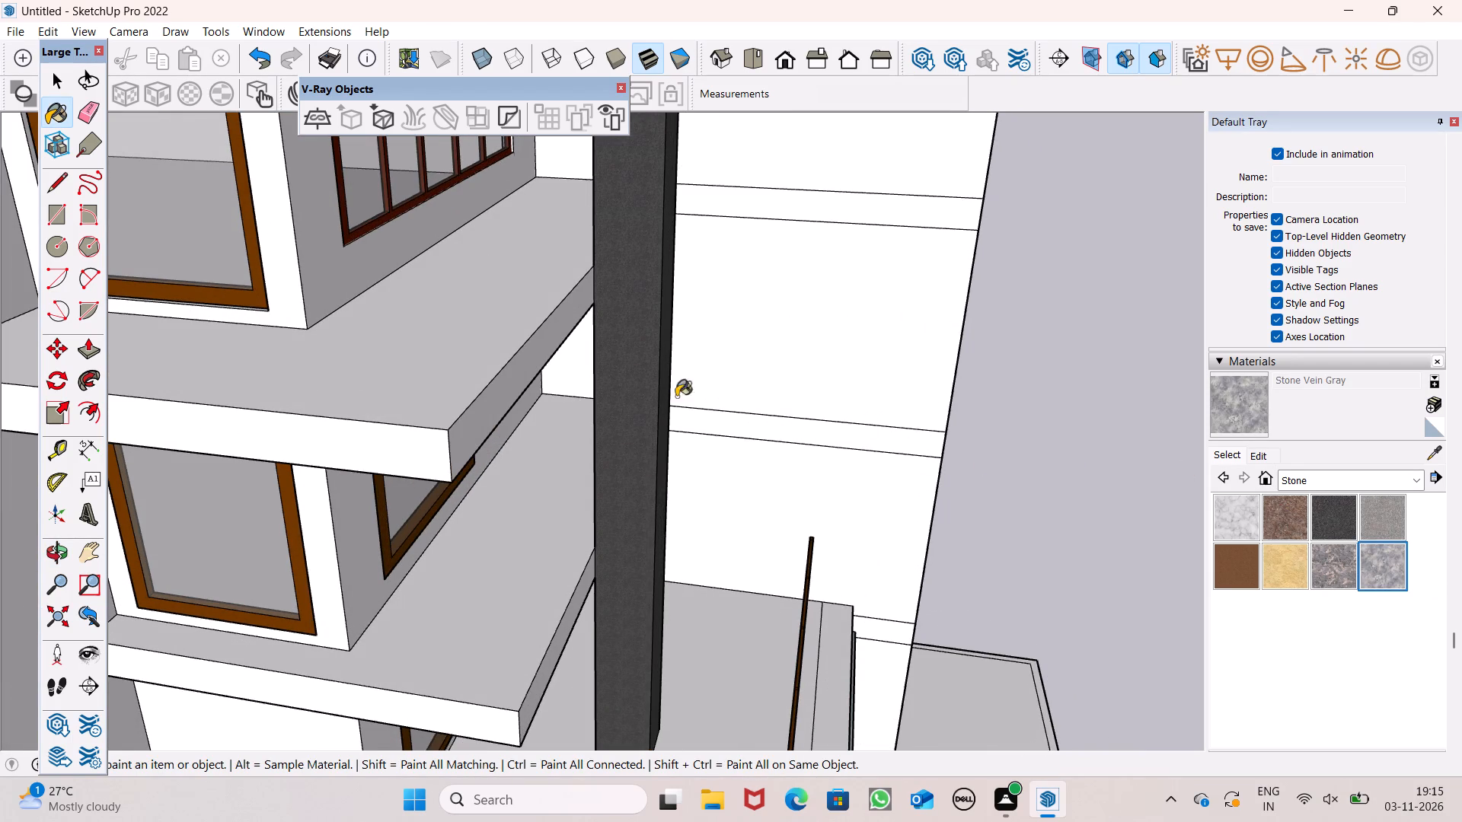
{"action": "left_click", "coordinate": [628, 373]}
{"action": "middle_click_drag", "start_coordinate": [630, 374], "coordinate": [213, 325]}
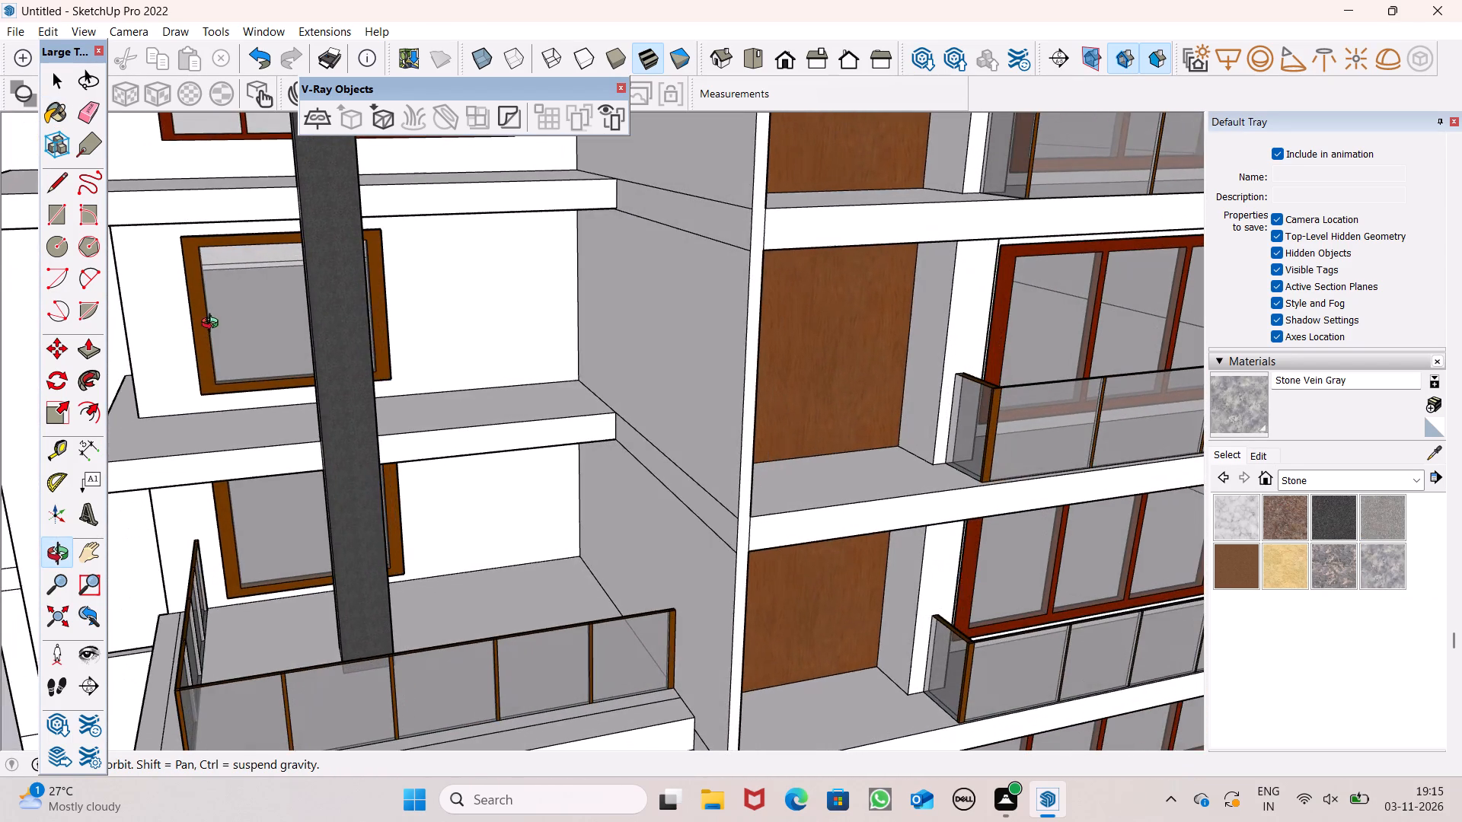
{"action": "middle_click_drag", "start_coordinate": [213, 325], "coordinate": [212, 325]}
{"action": "left_click", "coordinate": [331, 354]}
{"action": "scroll", "coordinate": [394, 350], "scroll_direction": "up", "scroll_amount": 1}
{"action": "middle_click_drag", "start_coordinate": [394, 348], "coordinate": [223, 340]}
{"action": "scroll", "coordinate": [223, 340], "scroll_direction": "up", "scroll_amount": 1}
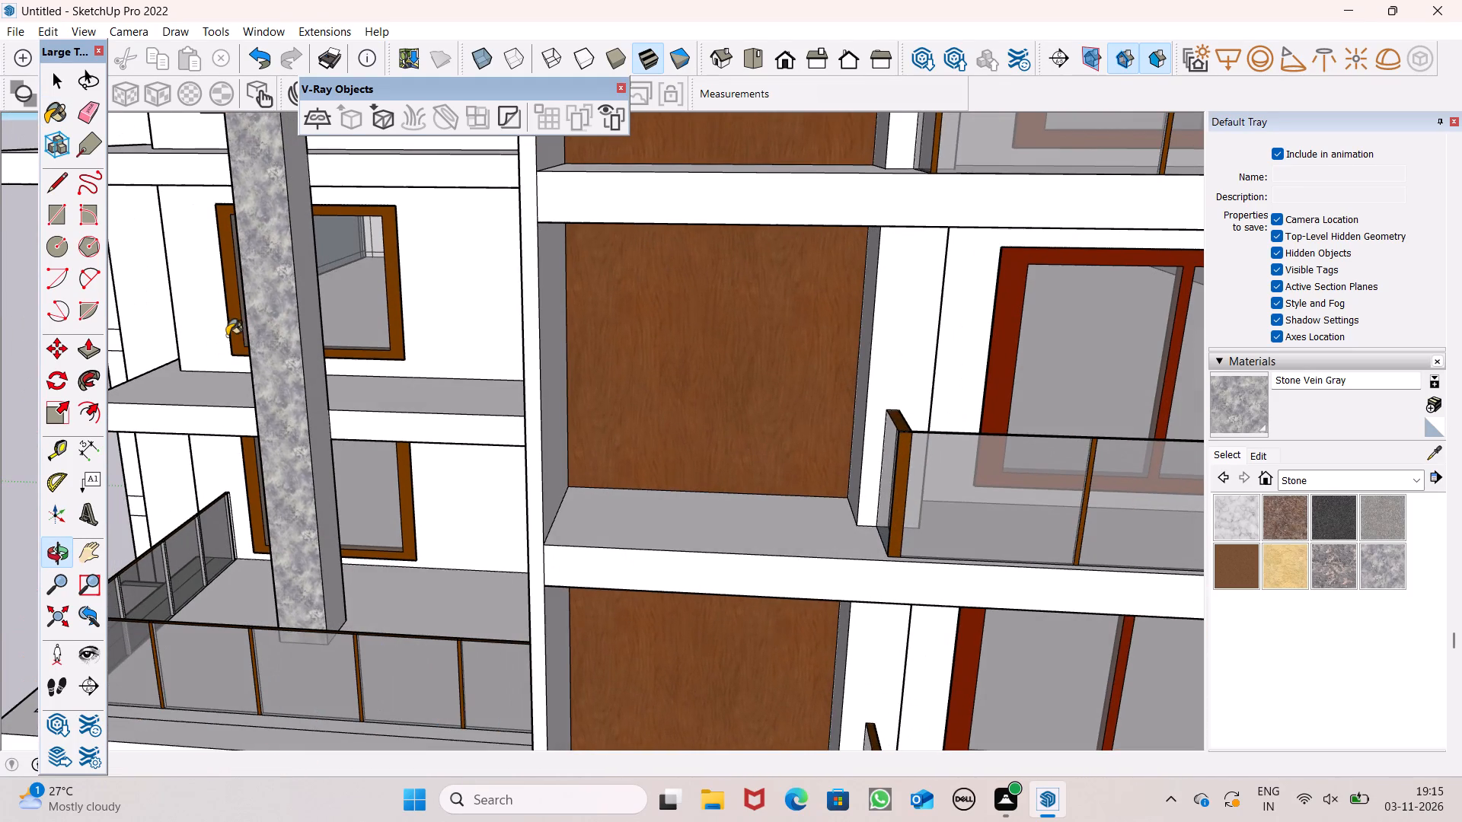
{"action": "left_click", "coordinate": [325, 356]}
{"action": "middle_click_drag", "start_coordinate": [289, 340], "coordinate": [1054, 453]}
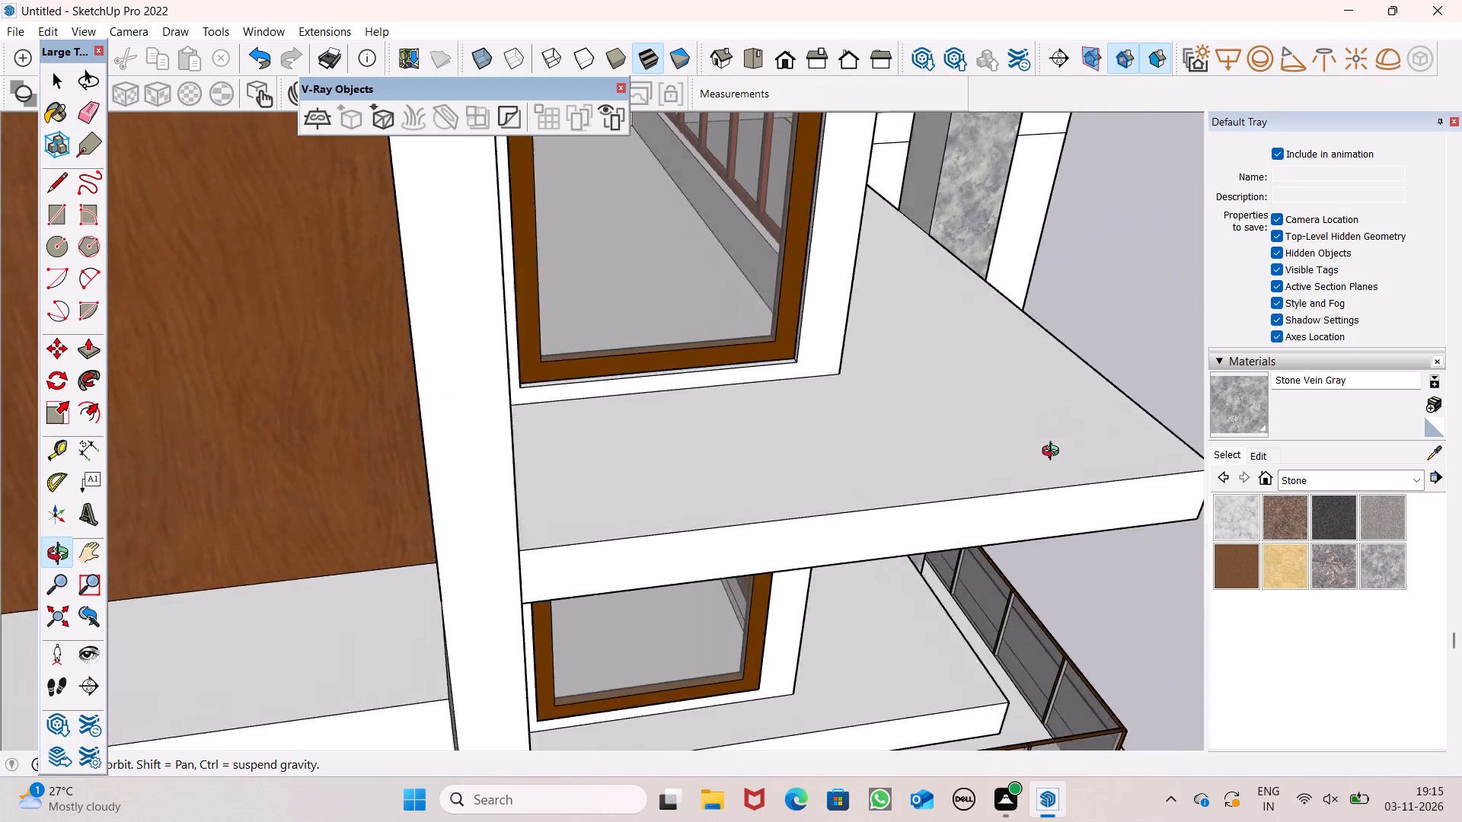
{"action": "middle_click_drag", "start_coordinate": [1054, 453], "coordinate": [1078, 373]}
{"action": "scroll", "coordinate": [978, 362], "scroll_direction": "up", "scroll_amount": 3}
{"action": "left_click", "coordinate": [839, 343]}
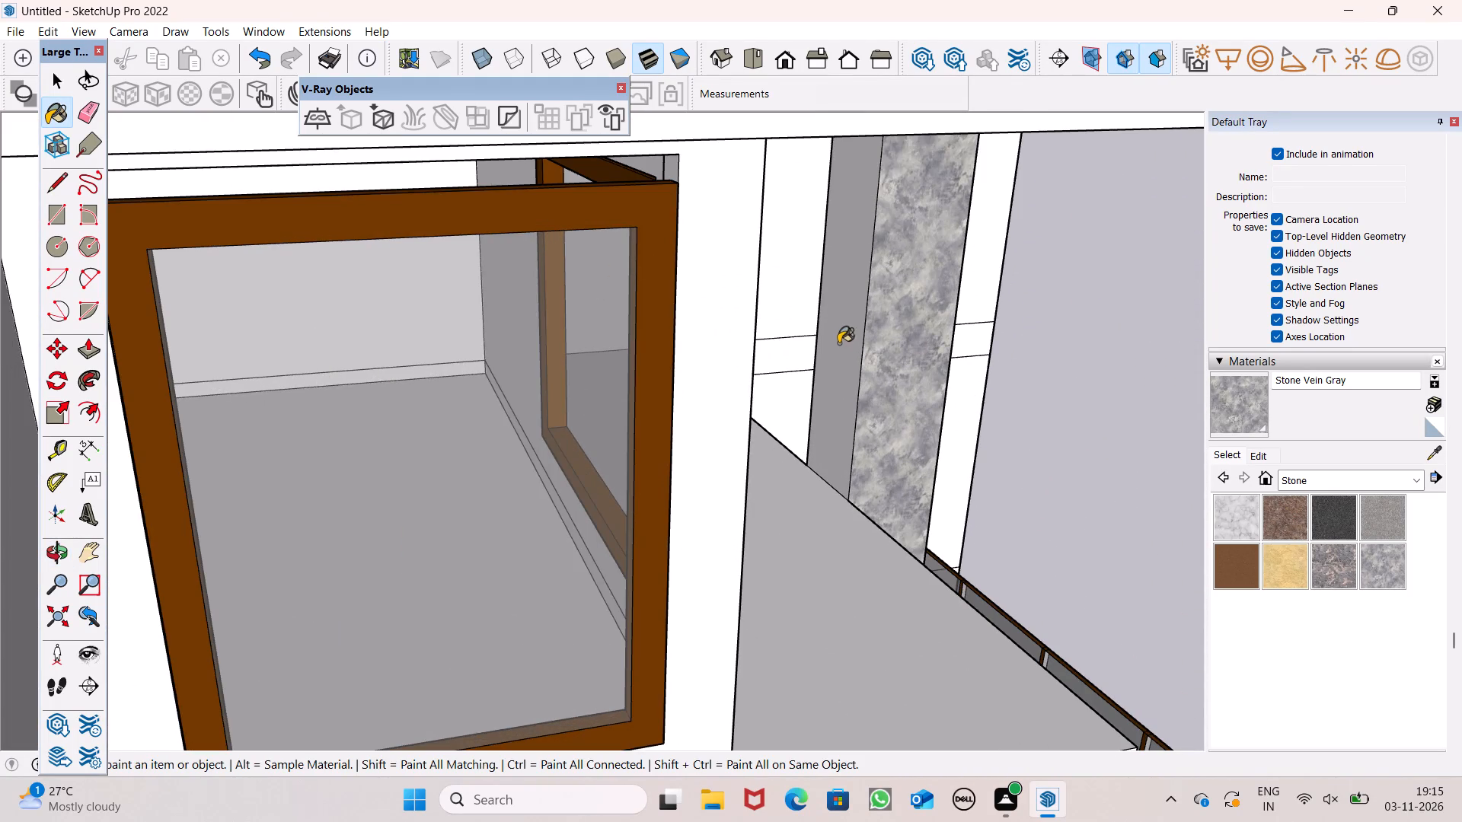
Paint the window walls of the corner bay behind the column, on the two floors below the projecting balconies, with Stone Vein Gray.
{"action": "scroll", "coordinate": [873, 315], "scroll_direction": "down", "scroll_amount": 7}
{"action": "scroll", "coordinate": [819, 227], "scroll_direction": "up", "scroll_amount": 1}
{"action": "scroll", "coordinate": [857, 19], "scroll_direction": "down", "scroll_amount": 2}
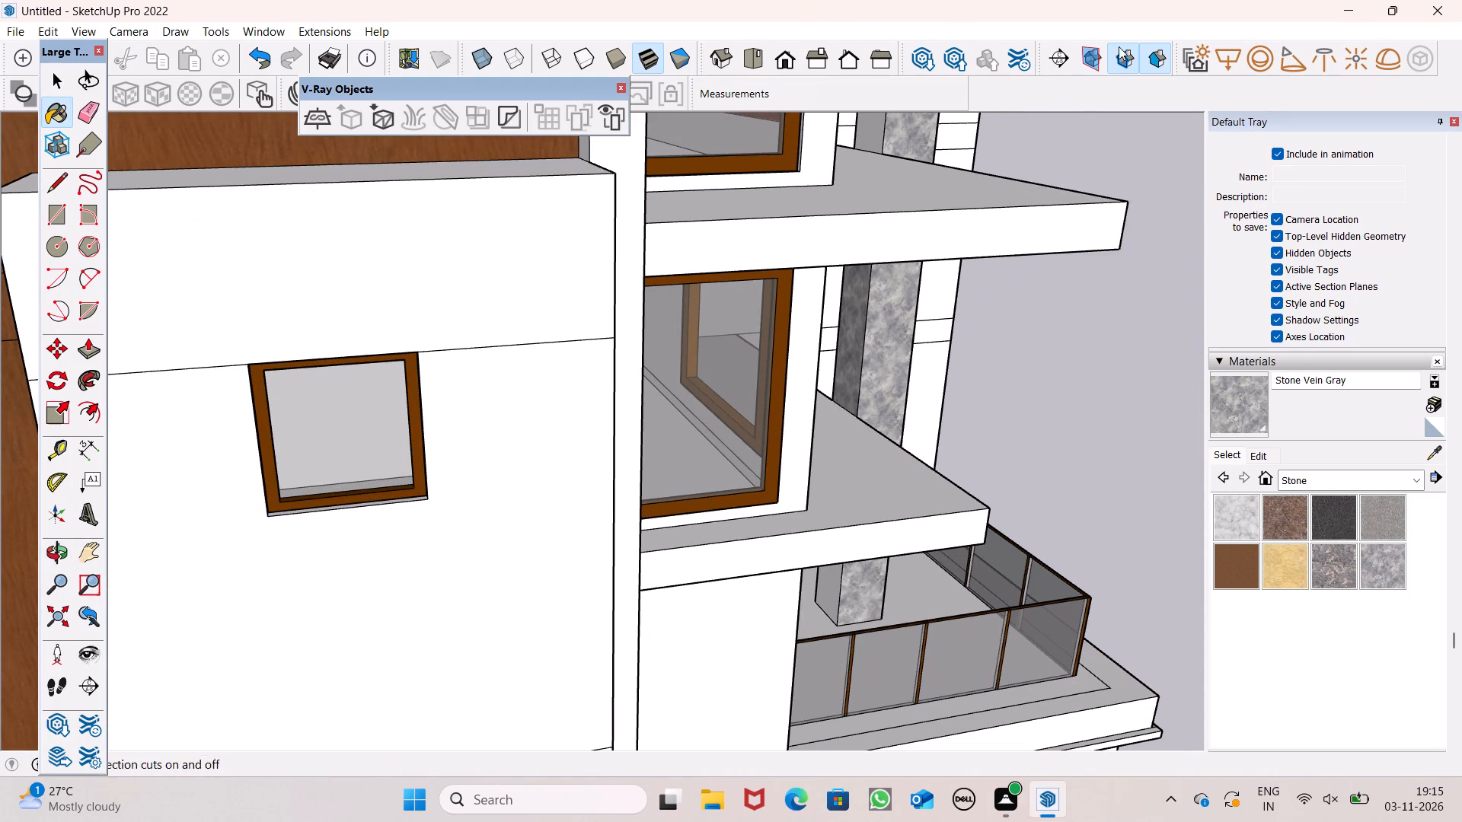
{"action": "scroll", "coordinate": [900, 419], "scroll_direction": "down", "scroll_amount": 8}
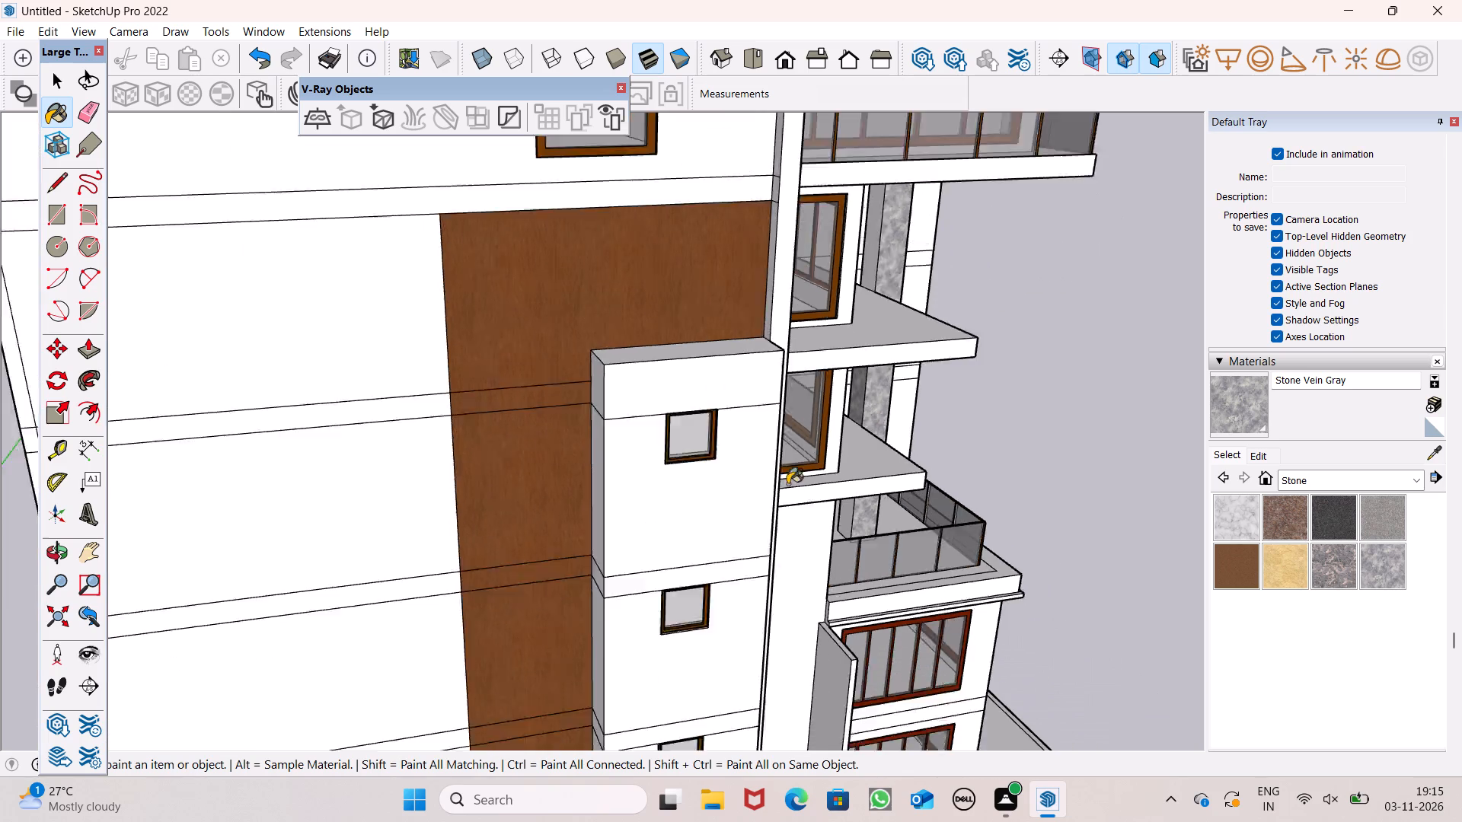
{"action": "scroll", "coordinate": [787, 484], "scroll_direction": "down", "scroll_amount": 2}
{"action": "middle_click_drag", "start_coordinate": [845, 519], "coordinate": [332, 511]}
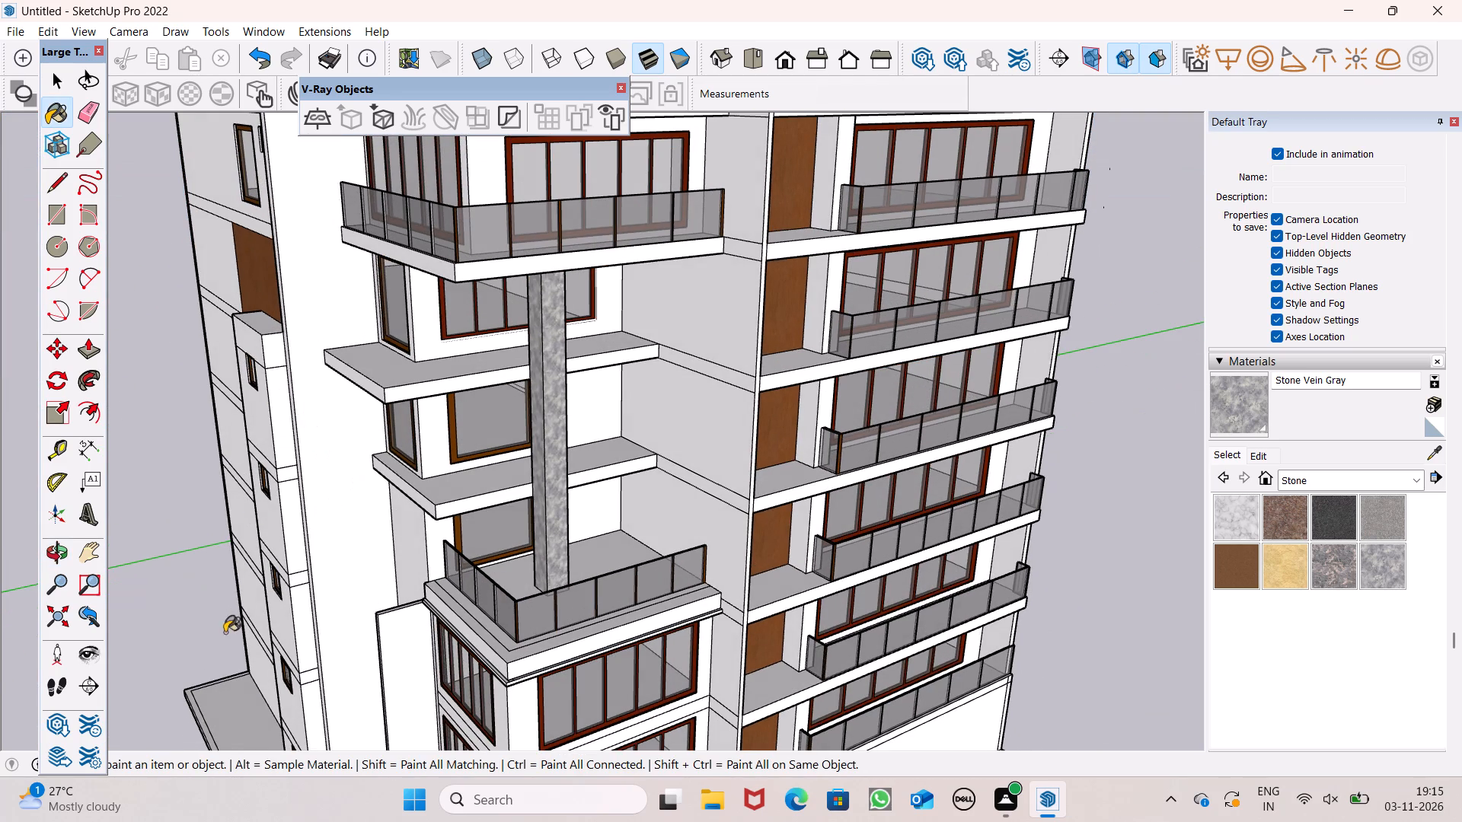
{"action": "scroll", "coordinate": [239, 639], "scroll_direction": "down", "scroll_amount": 4}
{"action": "middle_click_drag", "start_coordinate": [366, 628], "coordinate": [562, 674]}
{"action": "scroll", "coordinate": [562, 669], "scroll_direction": "up", "scroll_amount": 1}
{"action": "scroll", "coordinate": [553, 599], "scroll_direction": "down", "scroll_amount": 4}
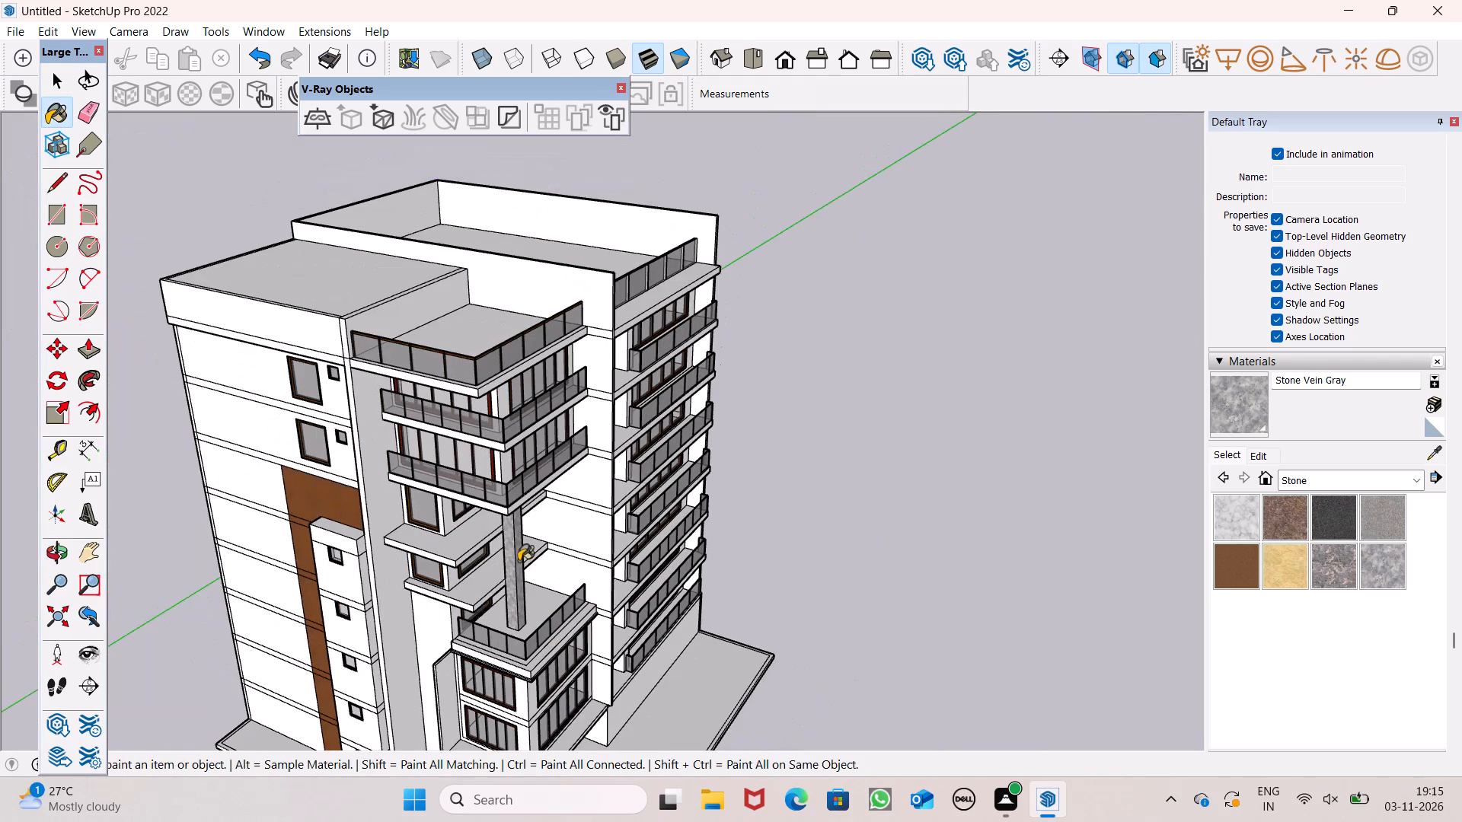
{"action": "middle_click_drag", "start_coordinate": [375, 608], "coordinate": [235, 435]}
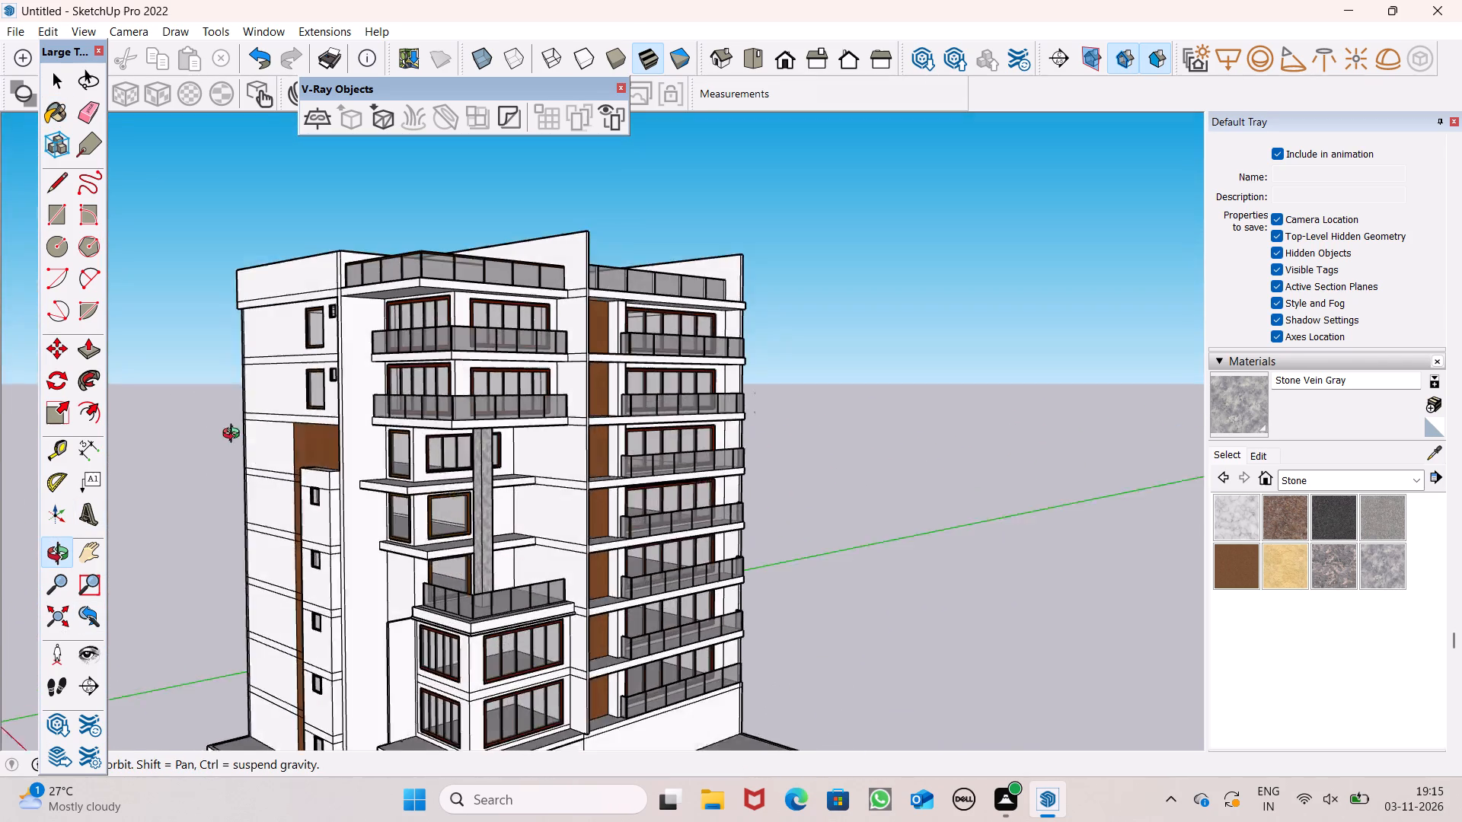
{"action": "middle_click_drag", "start_coordinate": [235, 435], "coordinate": [232, 435]}
{"action": "scroll", "coordinate": [231, 435], "scroll_direction": "up", "scroll_amount": 6}
{"action": "scroll", "coordinate": [477, 466], "scroll_direction": "up", "scroll_amount": 5}
{"action": "left_click", "coordinate": [477, 466]}
{"action": "middle_click_drag", "start_coordinate": [484, 484], "coordinate": [586, 537]}
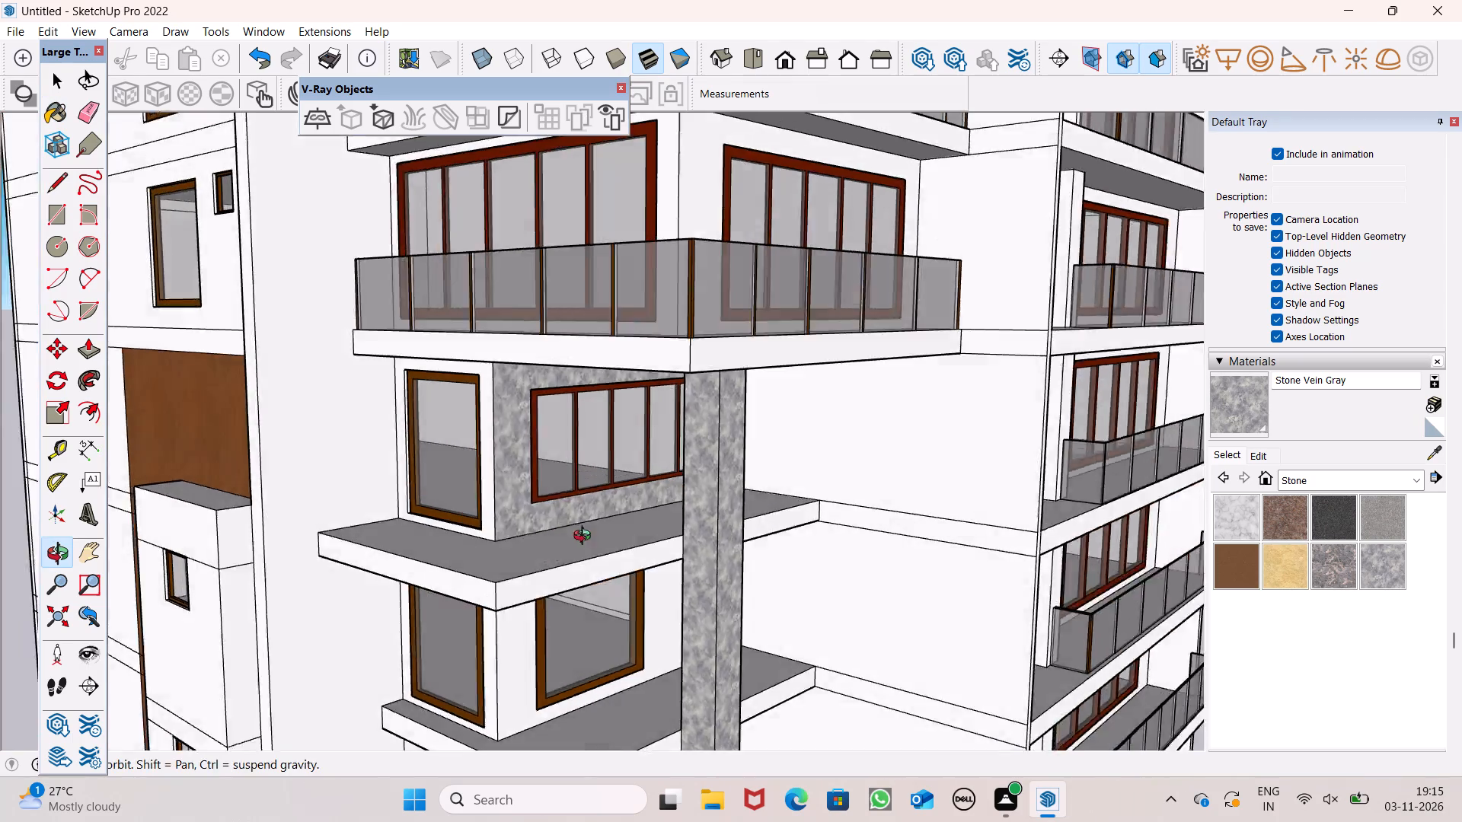
{"action": "middle_click_drag", "start_coordinate": [586, 537], "coordinate": [619, 545]}
{"action": "left_click", "coordinate": [541, 535]}
{"action": "scroll", "coordinate": [512, 518], "scroll_direction": "down", "scroll_amount": 6}
{"action": "scroll", "coordinate": [512, 626], "scroll_direction": "up", "scroll_amount": 7}
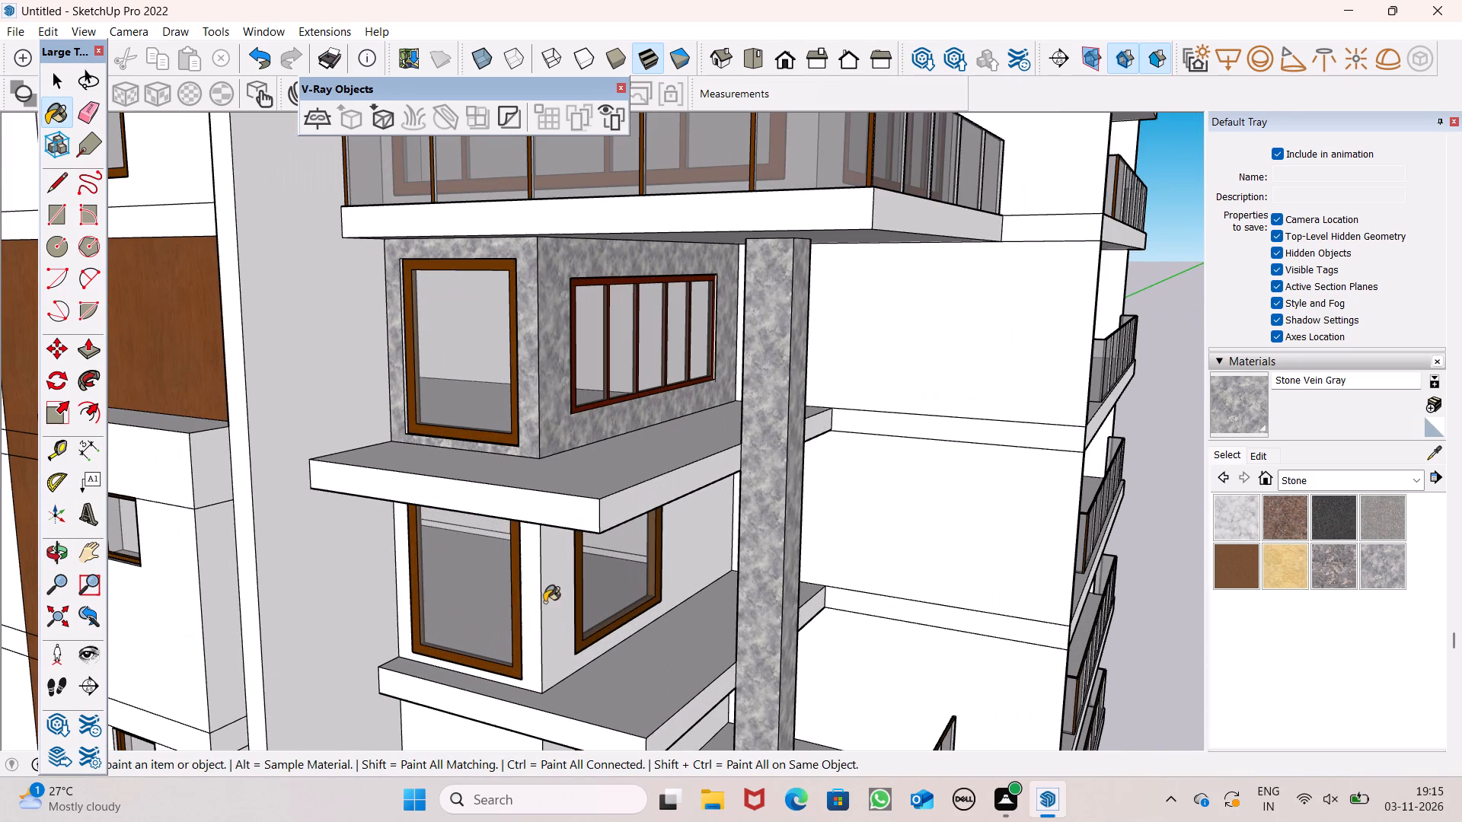
{"action": "left_click", "coordinate": [534, 598]}
{"action": "left_click", "coordinate": [559, 582]}
Paint the corner bay's window walls behind the balconies on the top two floors with Stone Vein Gray.
{"action": "scroll", "coordinate": [479, 499], "scroll_direction": "down", "scroll_amount": 6}
{"action": "middle_click_drag", "start_coordinate": [535, 572], "coordinate": [334, 489]}
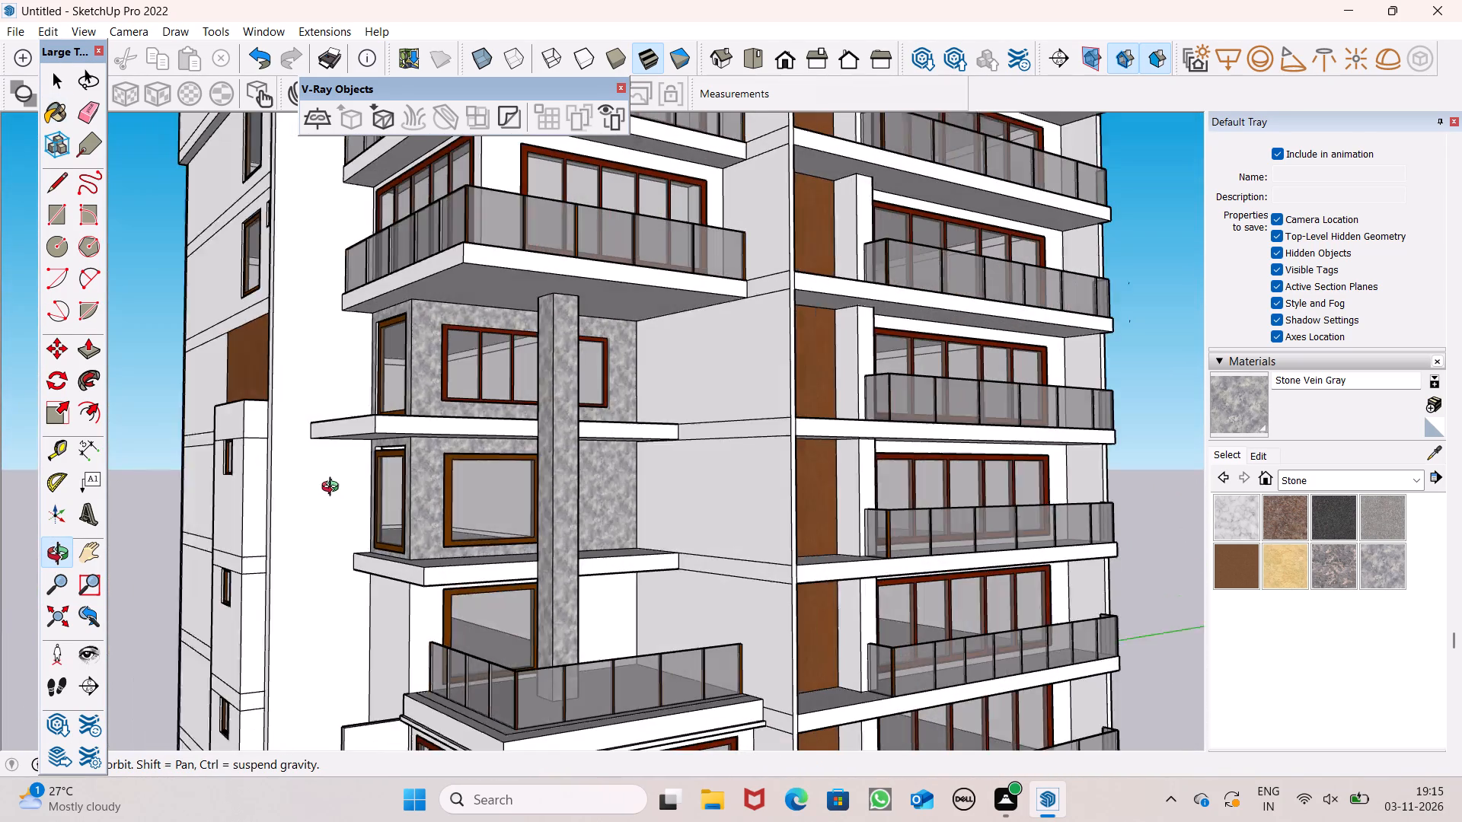
{"action": "middle_click_drag", "start_coordinate": [334, 489], "coordinate": [413, 522]}
{"action": "scroll", "coordinate": [500, 473], "scroll_direction": "down", "scroll_amount": 6}
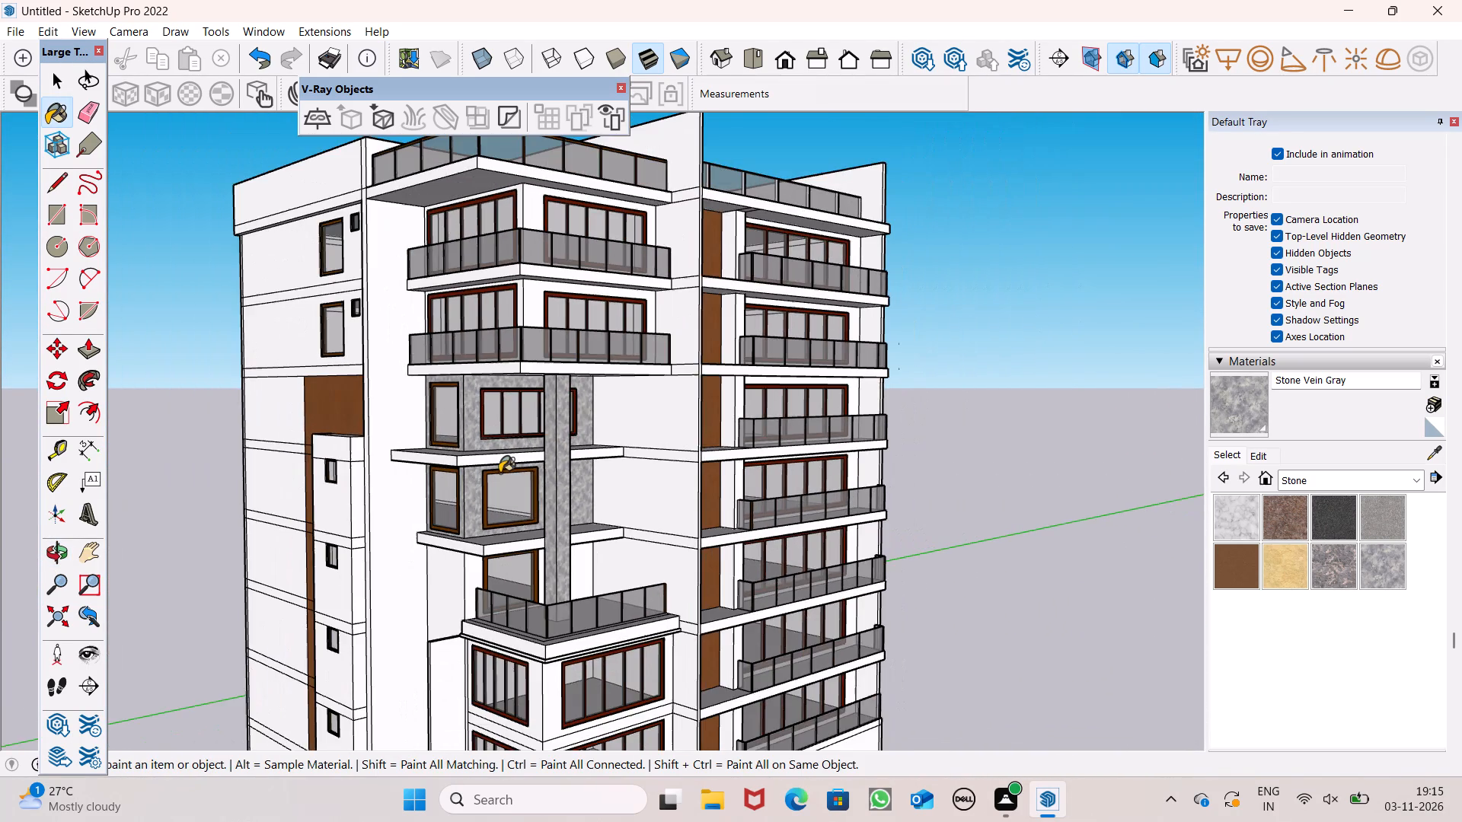
{"action": "scroll", "coordinate": [500, 473], "scroll_direction": "down", "scroll_amount": 5}
{"action": "scroll", "coordinate": [491, 313], "scroll_direction": "up", "scroll_amount": 7}
{"action": "scroll", "coordinate": [544, 354], "scroll_direction": "up", "scroll_amount": 7}
{"action": "left_click", "coordinate": [526, 301]}
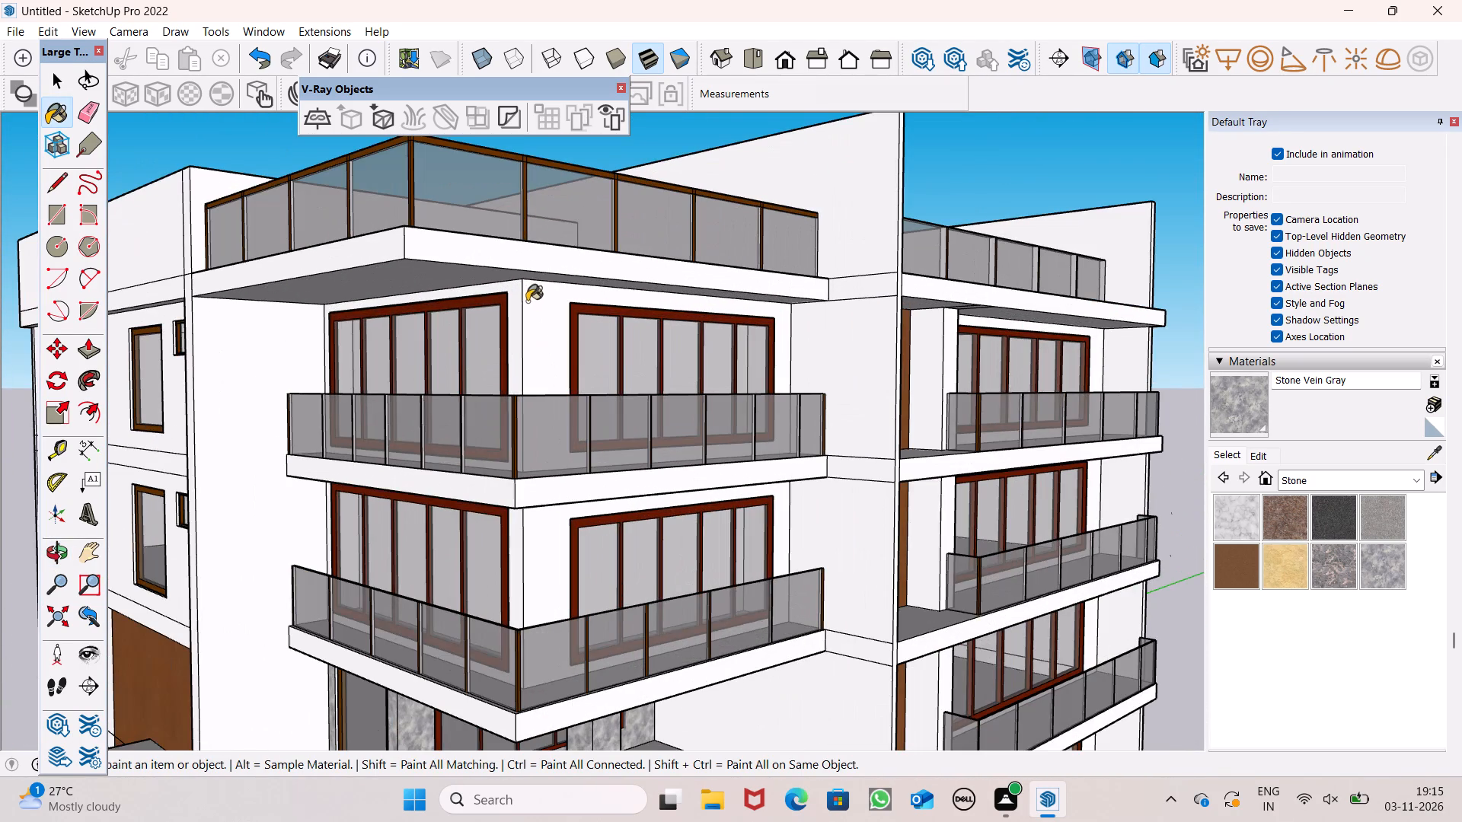
{"action": "left_click", "coordinate": [512, 293]}
{"action": "scroll", "coordinate": [539, 553], "scroll_direction": "up", "scroll_amount": 3}
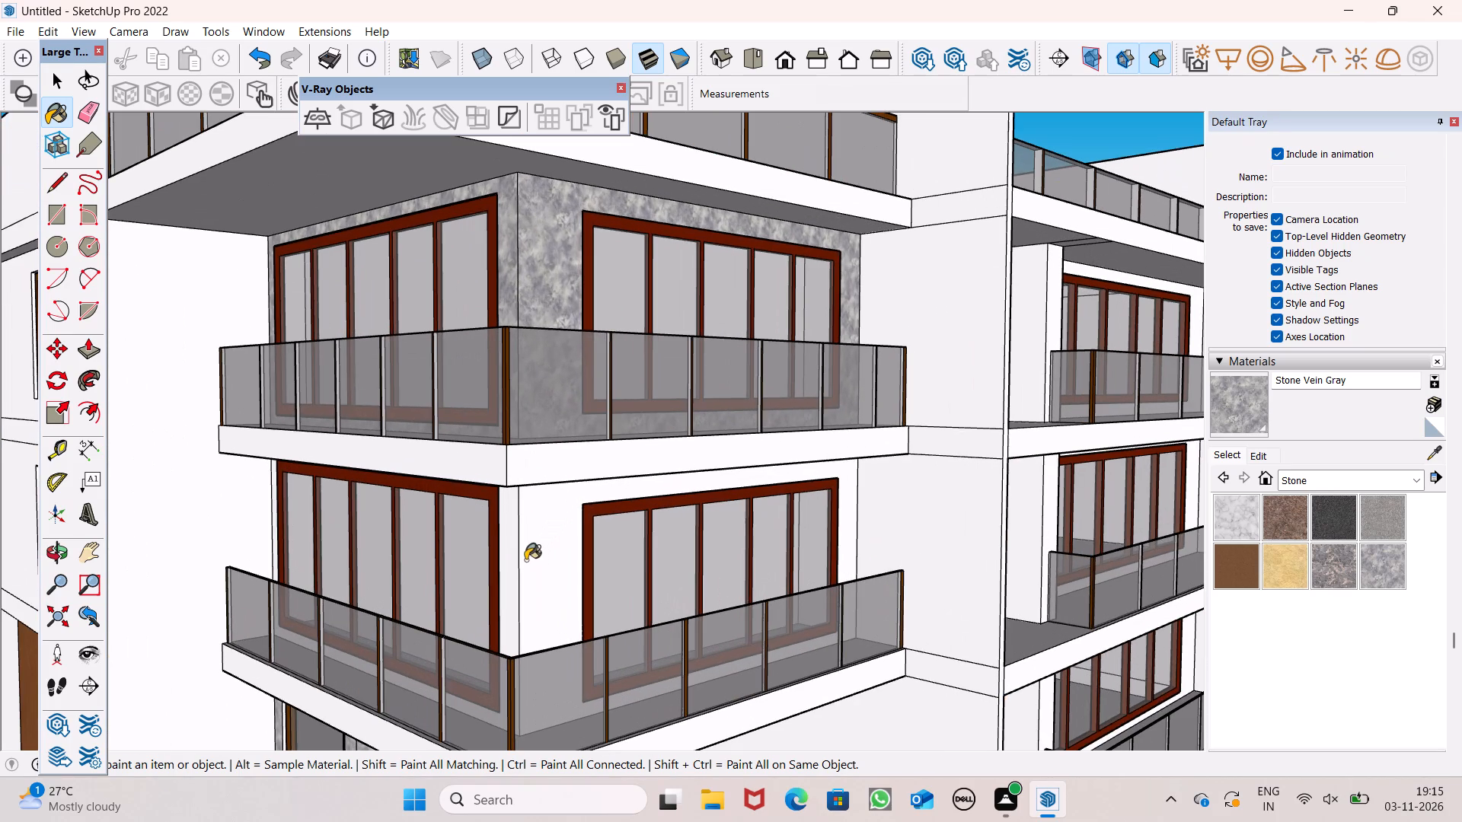
{"action": "left_click", "coordinate": [525, 560]}
{"action": "left_click", "coordinate": [513, 559]}
Examine the front and side facades around the stone-clad corner bay and the terrace below it.
{"action": "scroll", "coordinate": [566, 379], "scroll_direction": "down", "scroll_amount": 6}
{"action": "scroll", "coordinate": [579, 291], "scroll_direction": "down", "scroll_amount": 6}
{"action": "middle_click_drag", "start_coordinate": [552, 520], "coordinate": [455, 512]}
{"action": "scroll", "coordinate": [692, 349], "scroll_direction": "down", "scroll_amount": 5}
{"action": "middle_click_drag", "start_coordinate": [585, 592], "coordinate": [685, 581]}
{"action": "scroll", "coordinate": [594, 564], "scroll_direction": "up", "scroll_amount": 2}
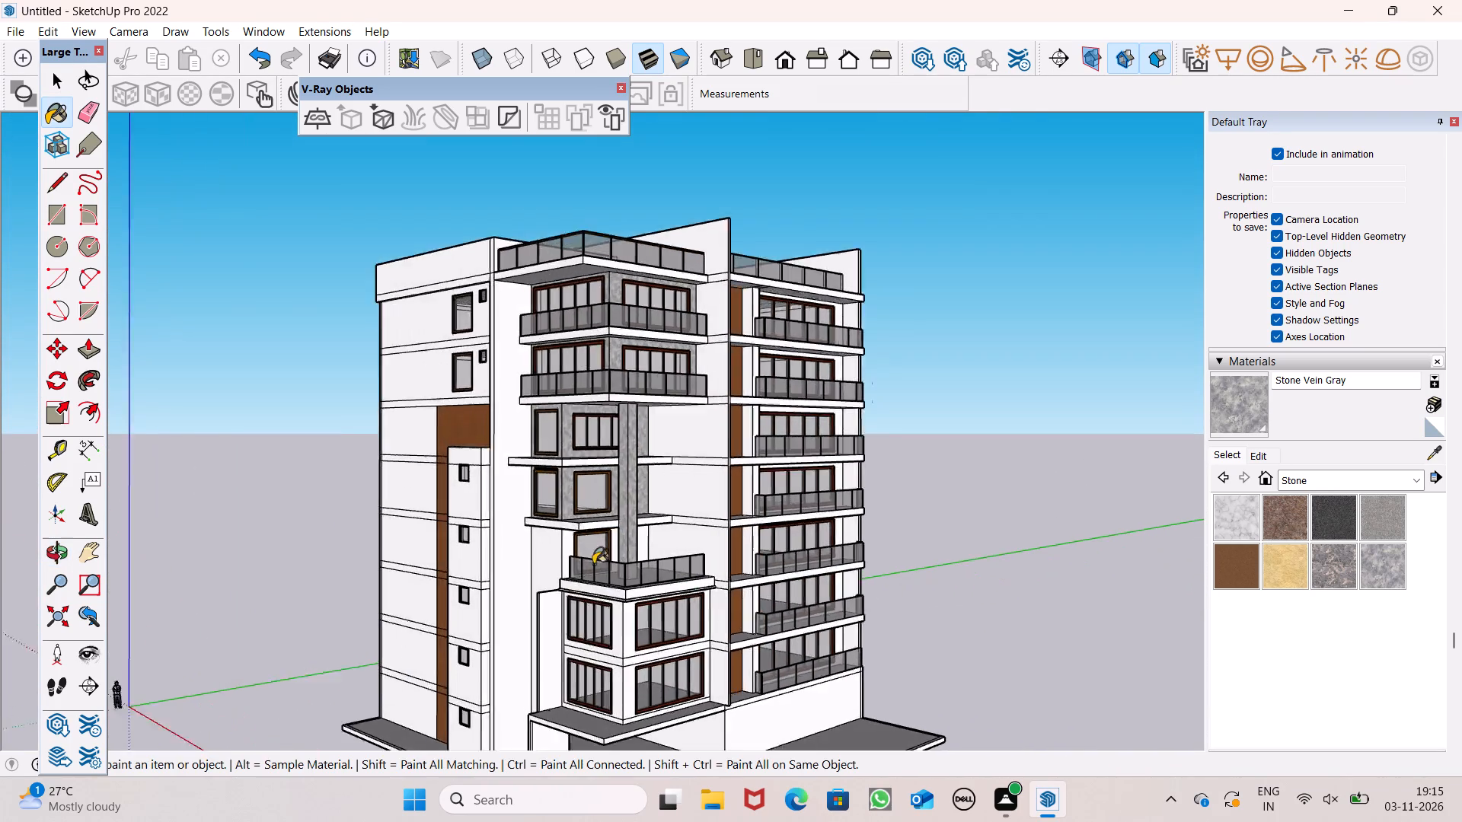
{"action": "scroll", "coordinate": [593, 564], "scroll_direction": "up", "scroll_amount": 5}
{"action": "middle_click_drag", "start_coordinate": [570, 587], "coordinate": [490, 632]}
{"action": "scroll", "coordinate": [759, 588], "scroll_direction": "down", "scroll_amount": 4}
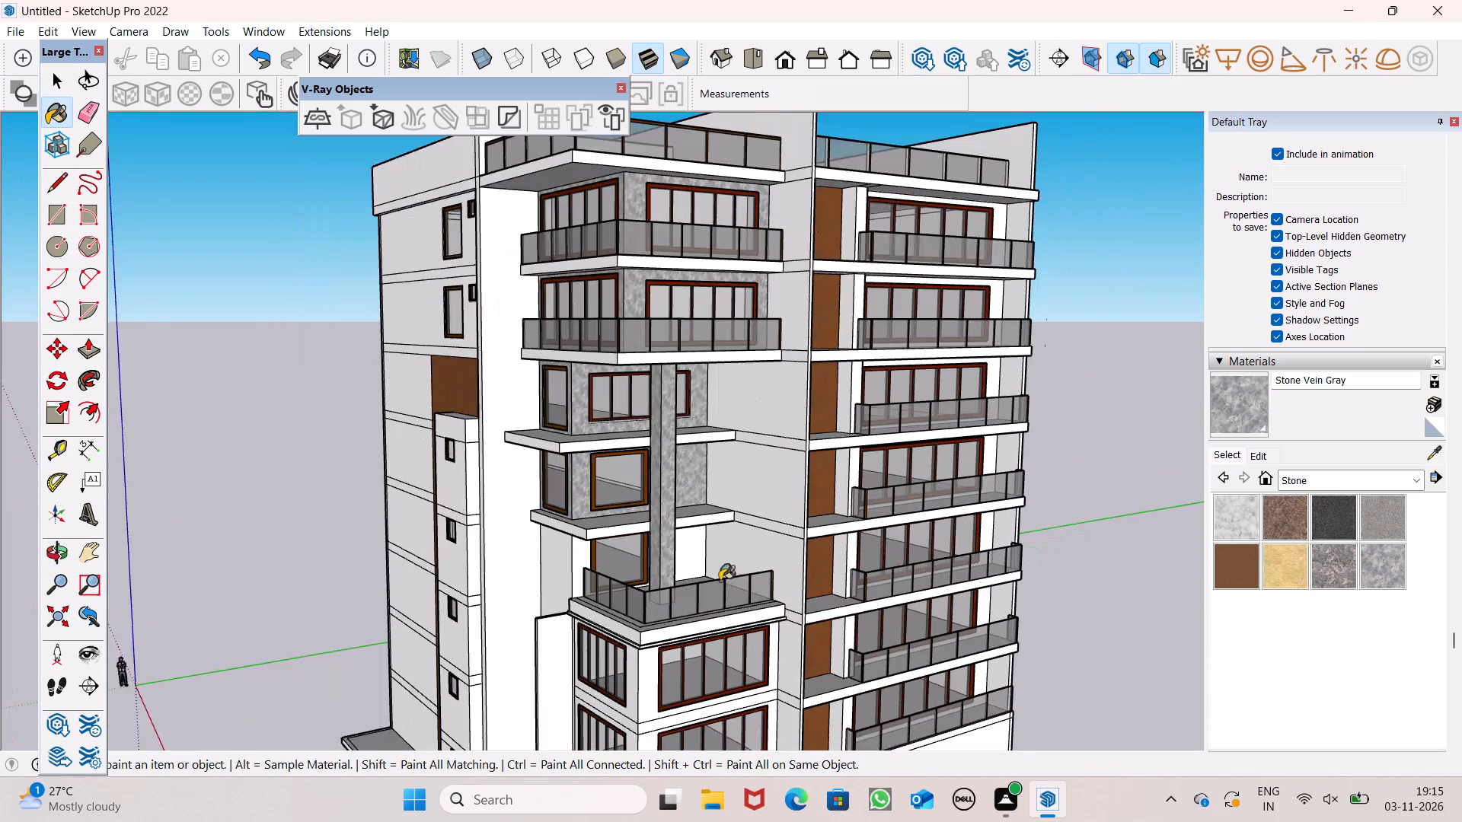
Paint both faces of the horizontal band between the two window floors of the lower corner bay with Stone Vein Gray.
{"action": "scroll", "coordinate": [750, 484], "scroll_direction": "down", "scroll_amount": 5}
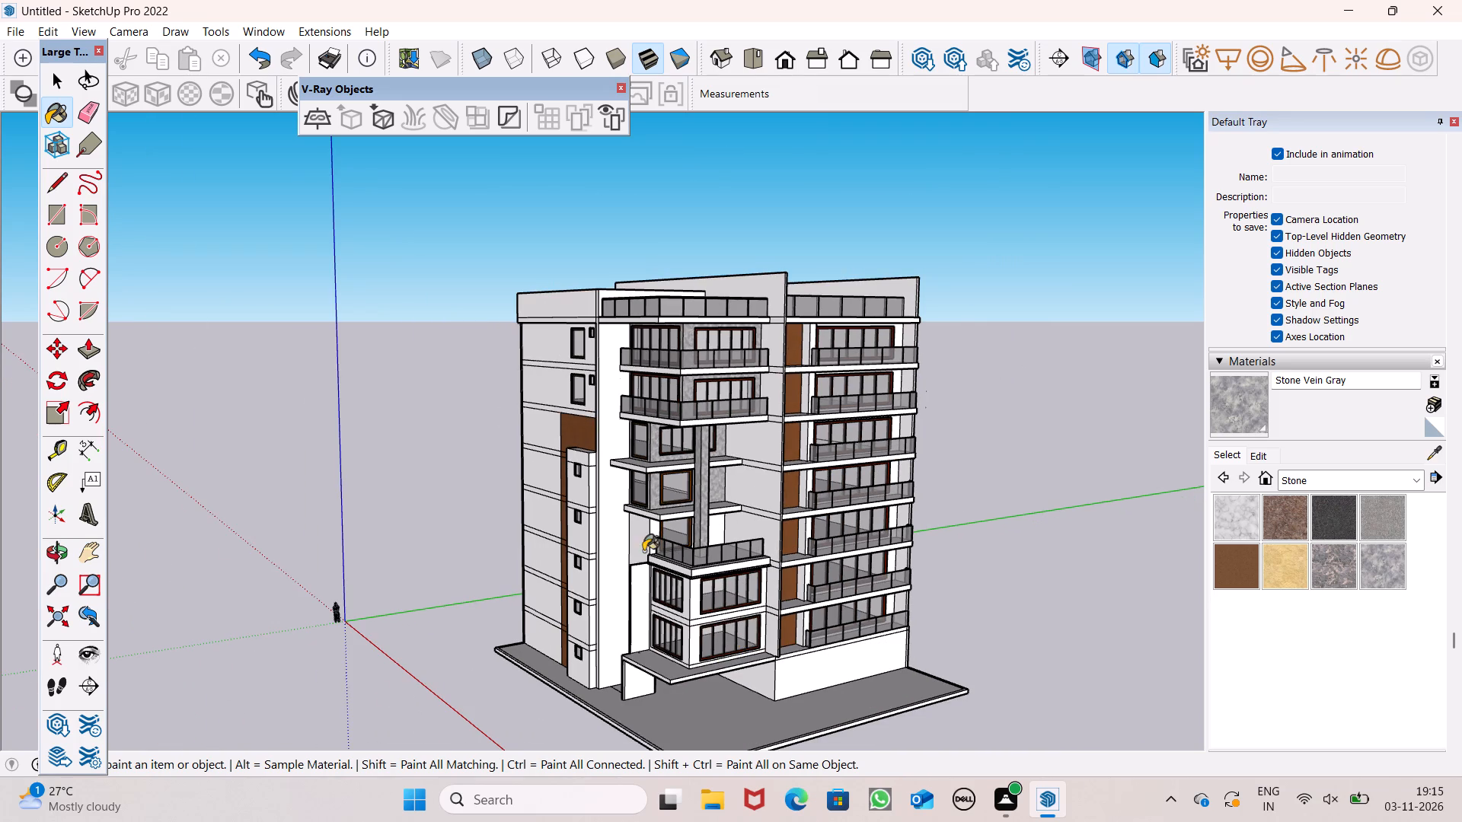
{"action": "middle_click_drag", "start_coordinate": [609, 670], "coordinate": [609, 671]}
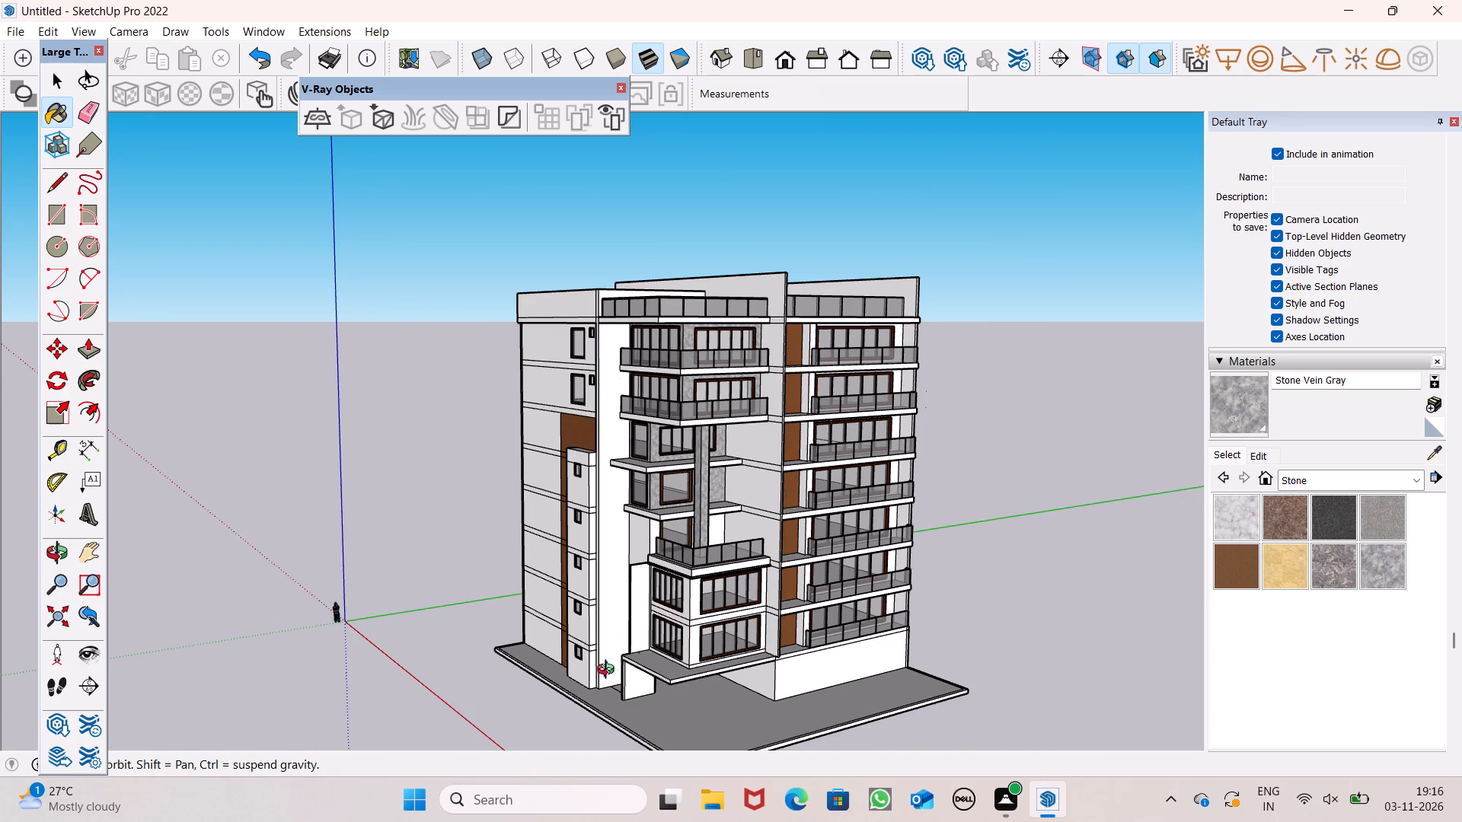
{"action": "middle_click_drag", "start_coordinate": [609, 671], "coordinate": [739, 630]}
{"action": "scroll", "coordinate": [740, 684], "scroll_direction": "up", "scroll_amount": 7}
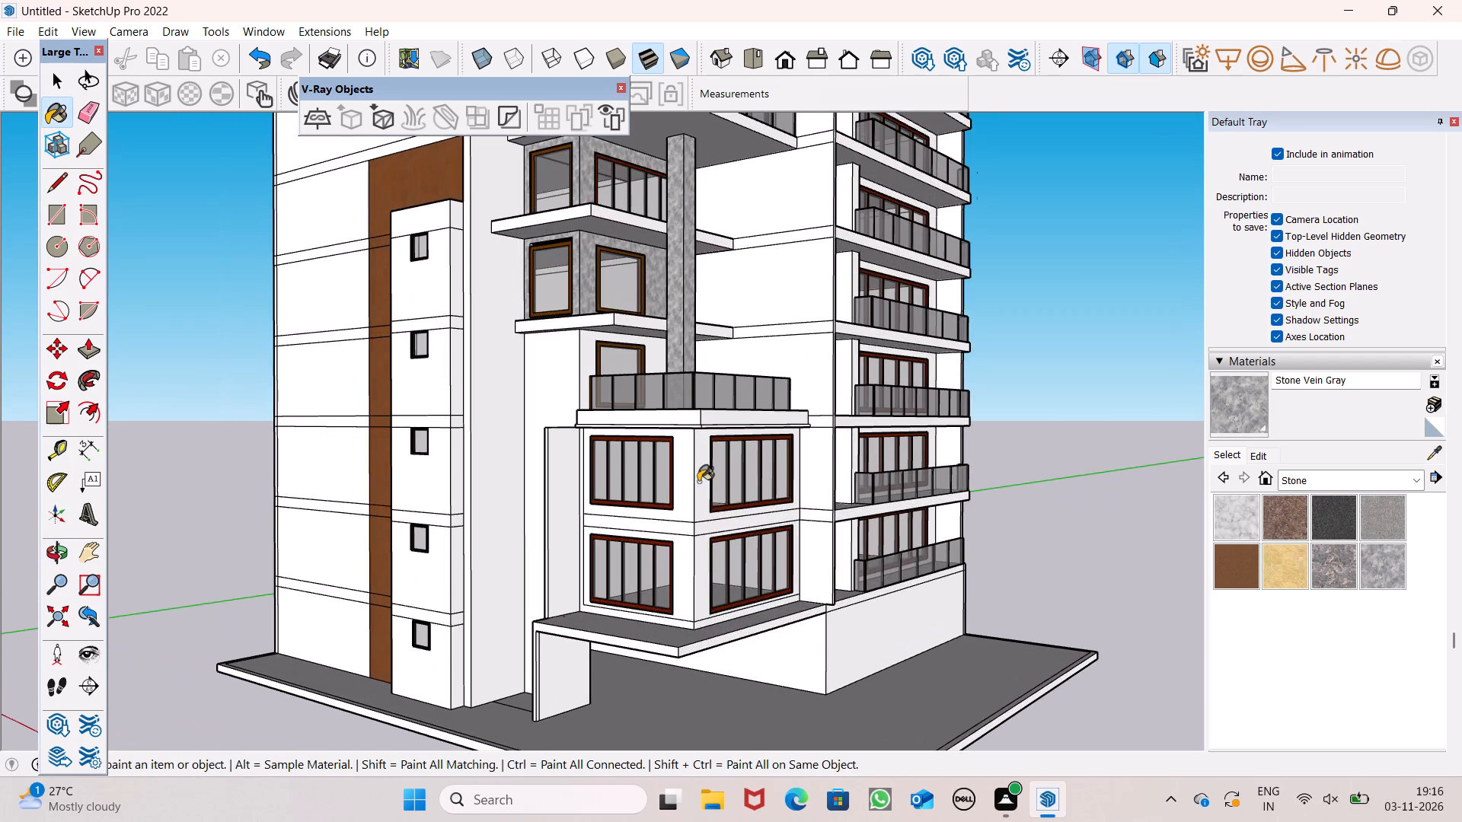
{"action": "middle_click_drag", "start_coordinate": [692, 555], "coordinate": [690, 580]}
{"action": "scroll", "coordinate": [689, 580], "scroll_direction": "up", "scroll_amount": 8}
{"action": "left_click", "coordinate": [693, 542]}
{"action": "left_click", "coordinate": [675, 543]}
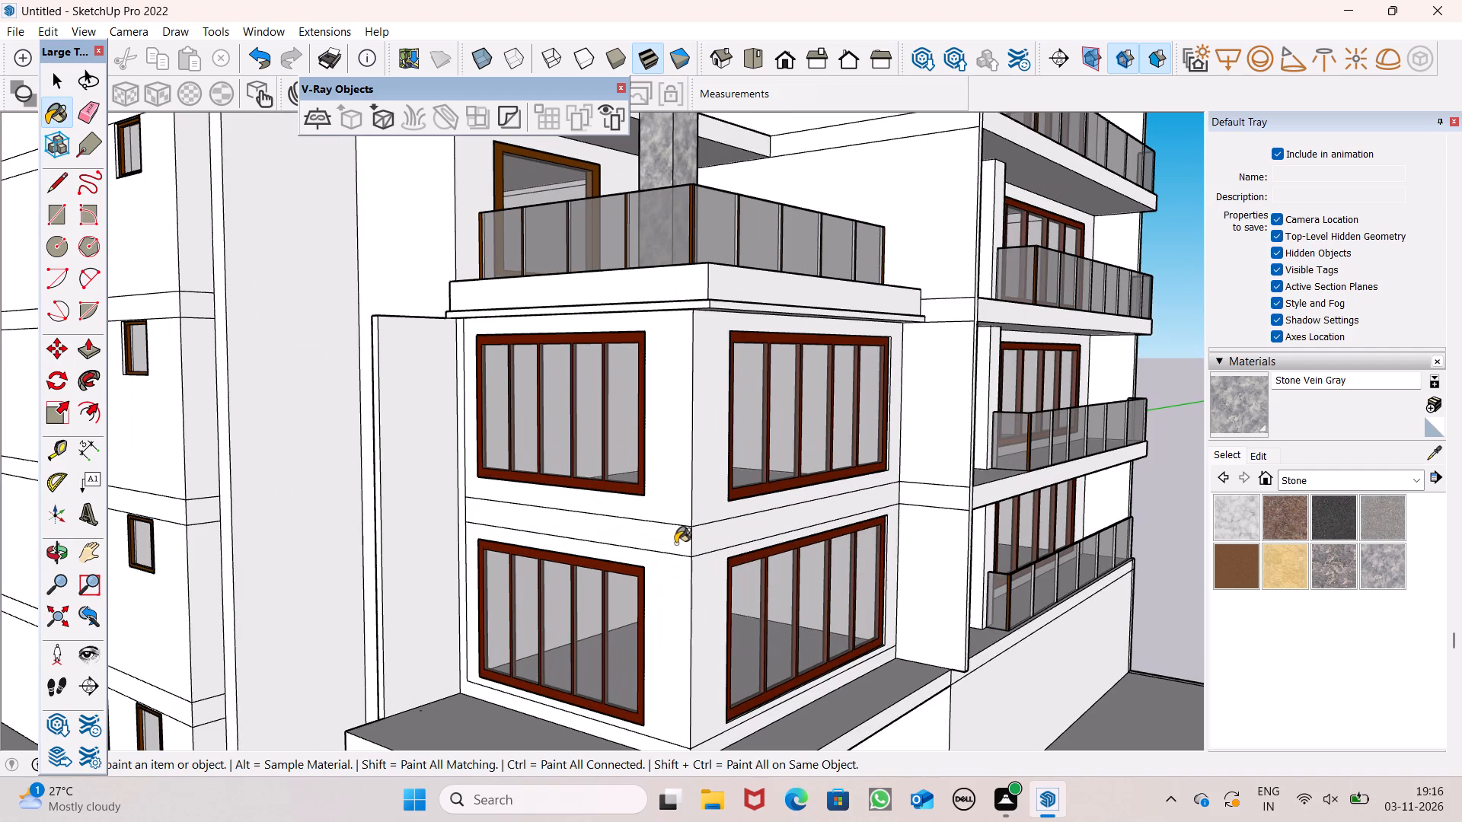
Push/Pull both faces of the lower bay's stone band outward by about 9 to 10 inches.
{"action": "scroll", "coordinate": [627, 438], "scroll_direction": "down", "scroll_amount": 5}
{"action": "middle_click_drag", "start_coordinate": [611, 462], "coordinate": [637, 621]}
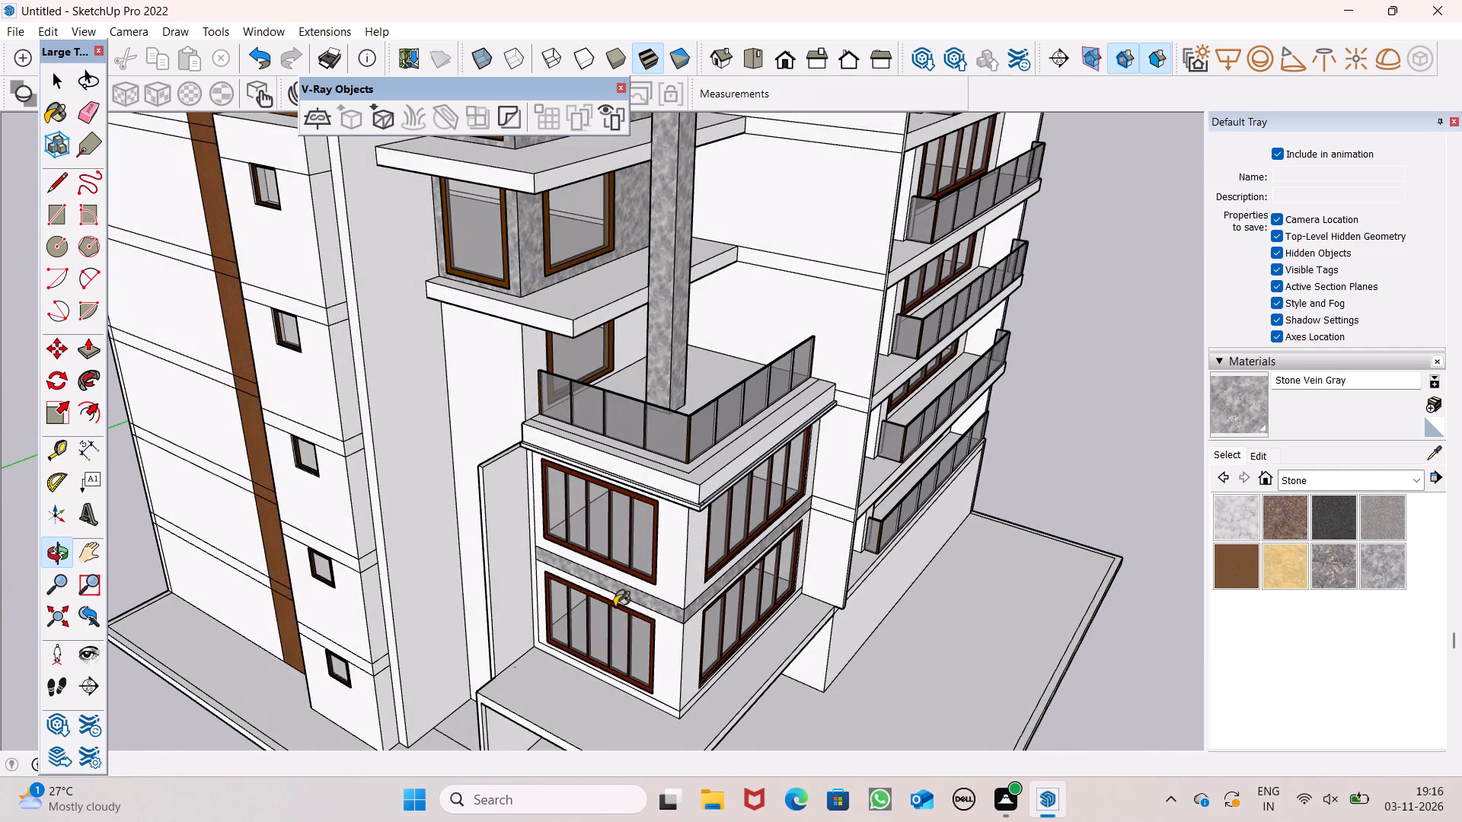
{"action": "left_click", "coordinate": [81, 350]}
{"action": "scroll", "coordinate": [554, 403], "scroll_direction": "down", "scroll_amount": 3}
{"action": "middle_click_drag", "start_coordinate": [580, 540], "coordinate": [576, 592]}
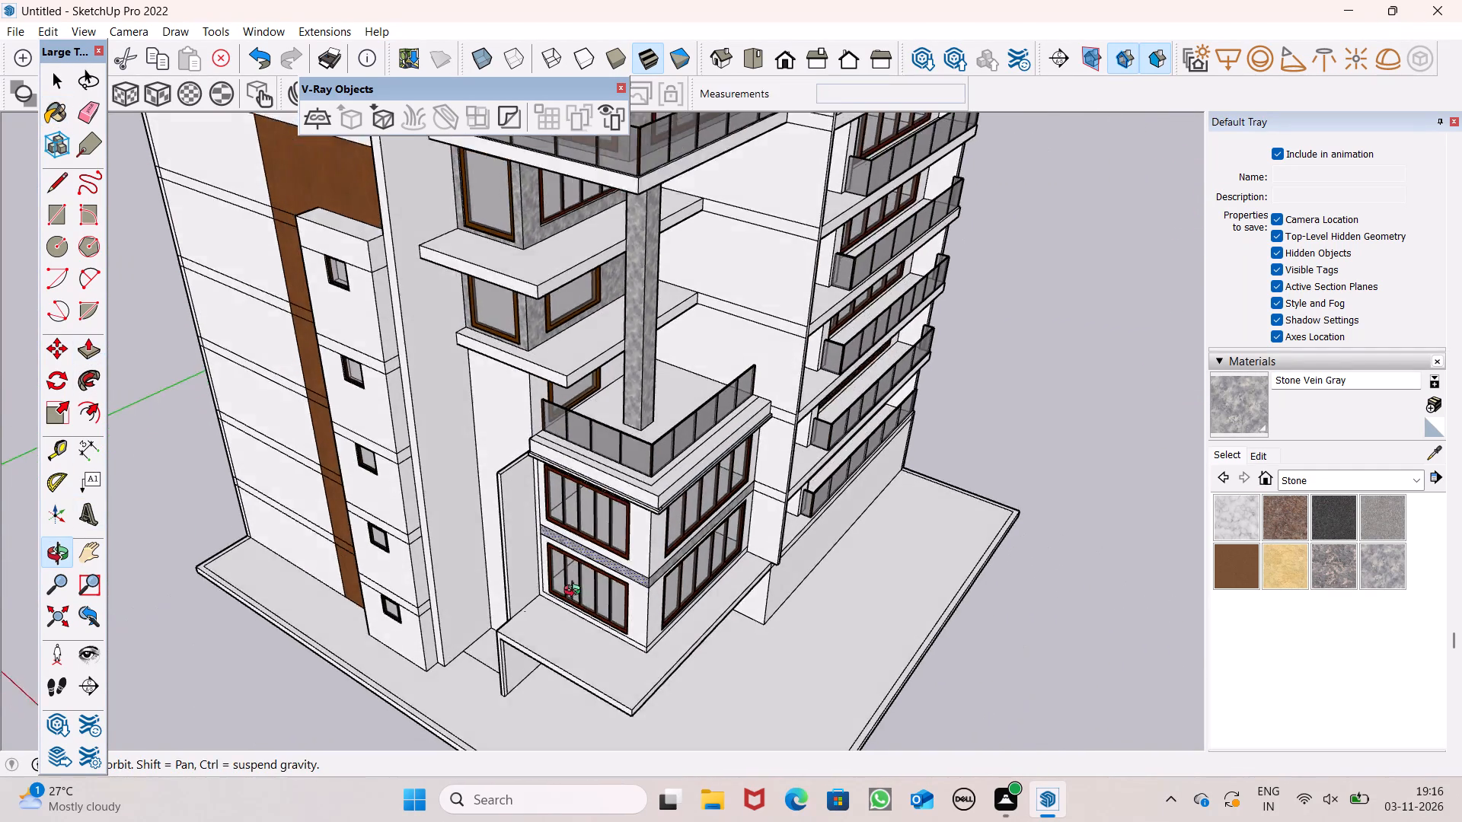
{"action": "middle_click_drag", "start_coordinate": [576, 592], "coordinate": [560, 629]}
{"action": "scroll", "coordinate": [587, 601], "scroll_direction": "up", "scroll_amount": 11}
{"action": "left_click_drag", "start_coordinate": [630, 570], "coordinate": [625, 591]}
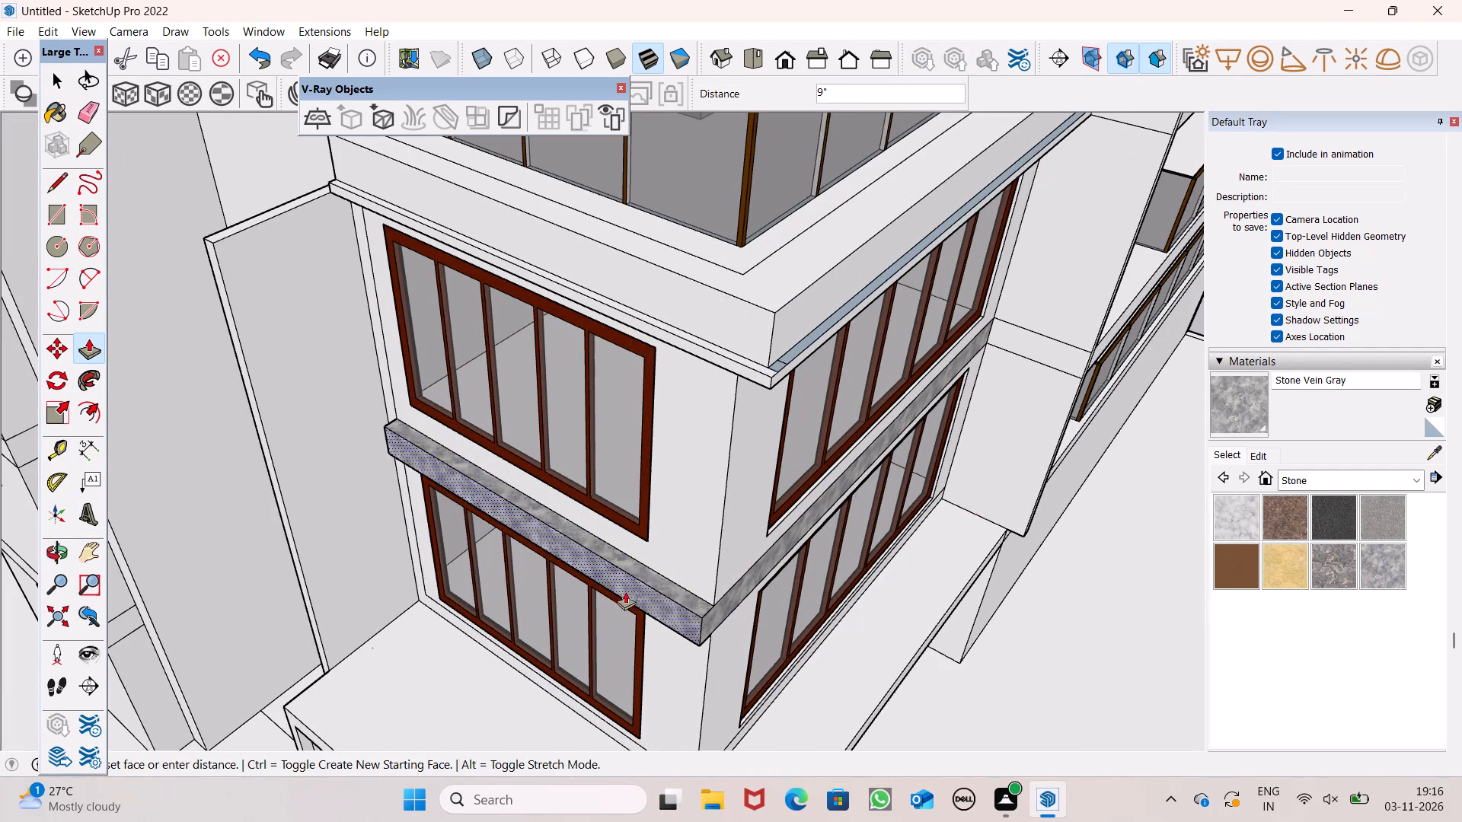
{"action": "left_click_drag", "start_coordinate": [625, 591], "coordinate": [624, 591]}
{"action": "left_click_drag", "start_coordinate": [742, 591], "coordinate": [764, 601]}
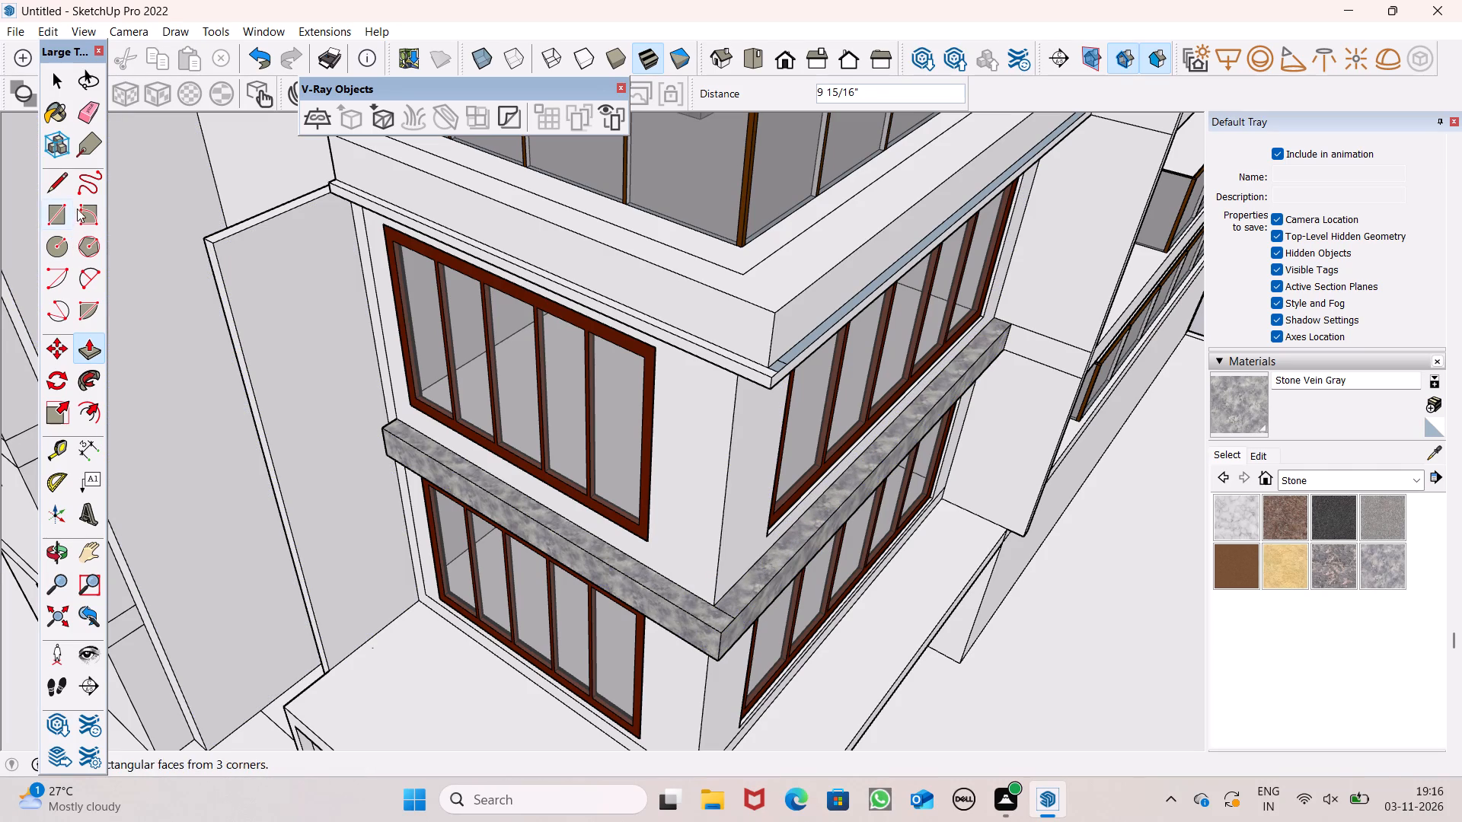
Erase the seam line on top of the projecting stone band at the bay's outer corner.
{"action": "left_click", "coordinate": [97, 110]}
{"action": "scroll", "coordinate": [739, 652], "scroll_direction": "up", "scroll_amount": 5}
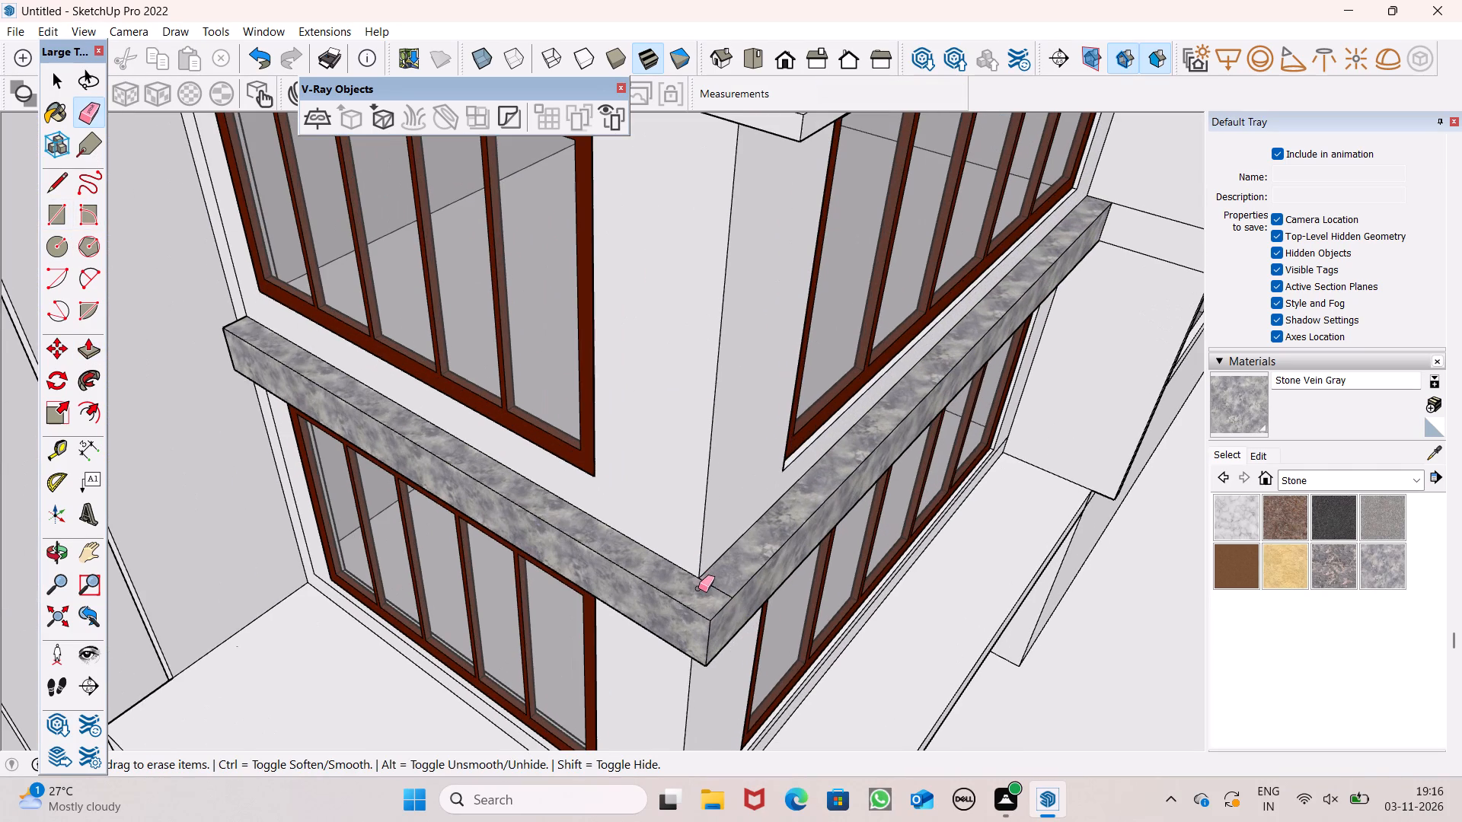
{"action": "left_click_drag", "start_coordinate": [698, 588], "coordinate": [708, 575]}
{"action": "key", "text": "space"}
Paint the window walls above and below the projecting band of the lower corner bay with Stone Vein Gray.
{"action": "scroll", "coordinate": [700, 525], "scroll_direction": "down", "scroll_amount": 8}
{"action": "middle_click_drag", "start_coordinate": [815, 557], "coordinate": [889, 394]}
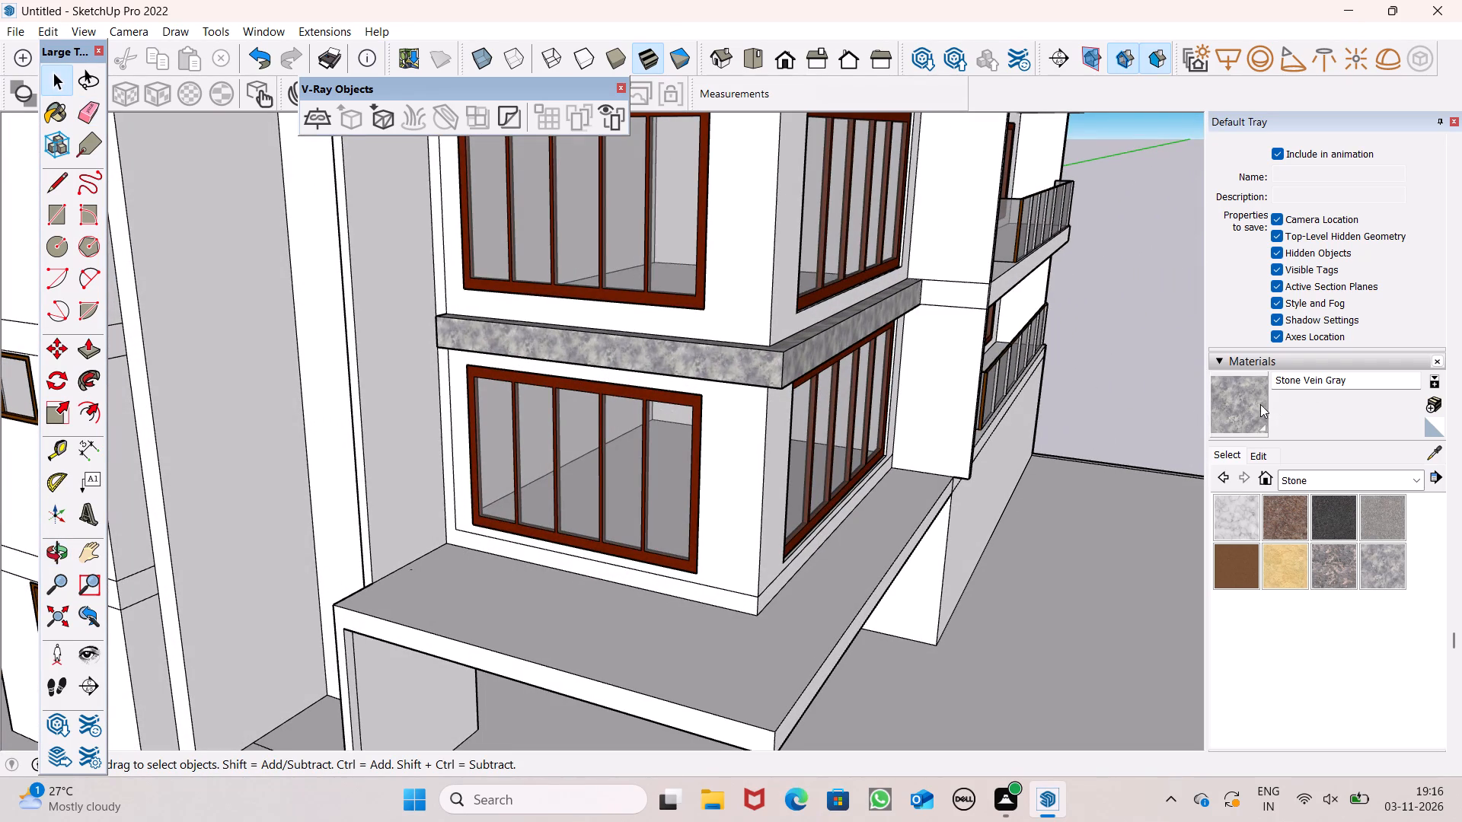
{"action": "left_click", "coordinate": [1260, 403]}
{"action": "left_click_drag", "start_coordinate": [726, 295], "coordinate": [735, 301]}
{"action": "left_click", "coordinate": [771, 304]}
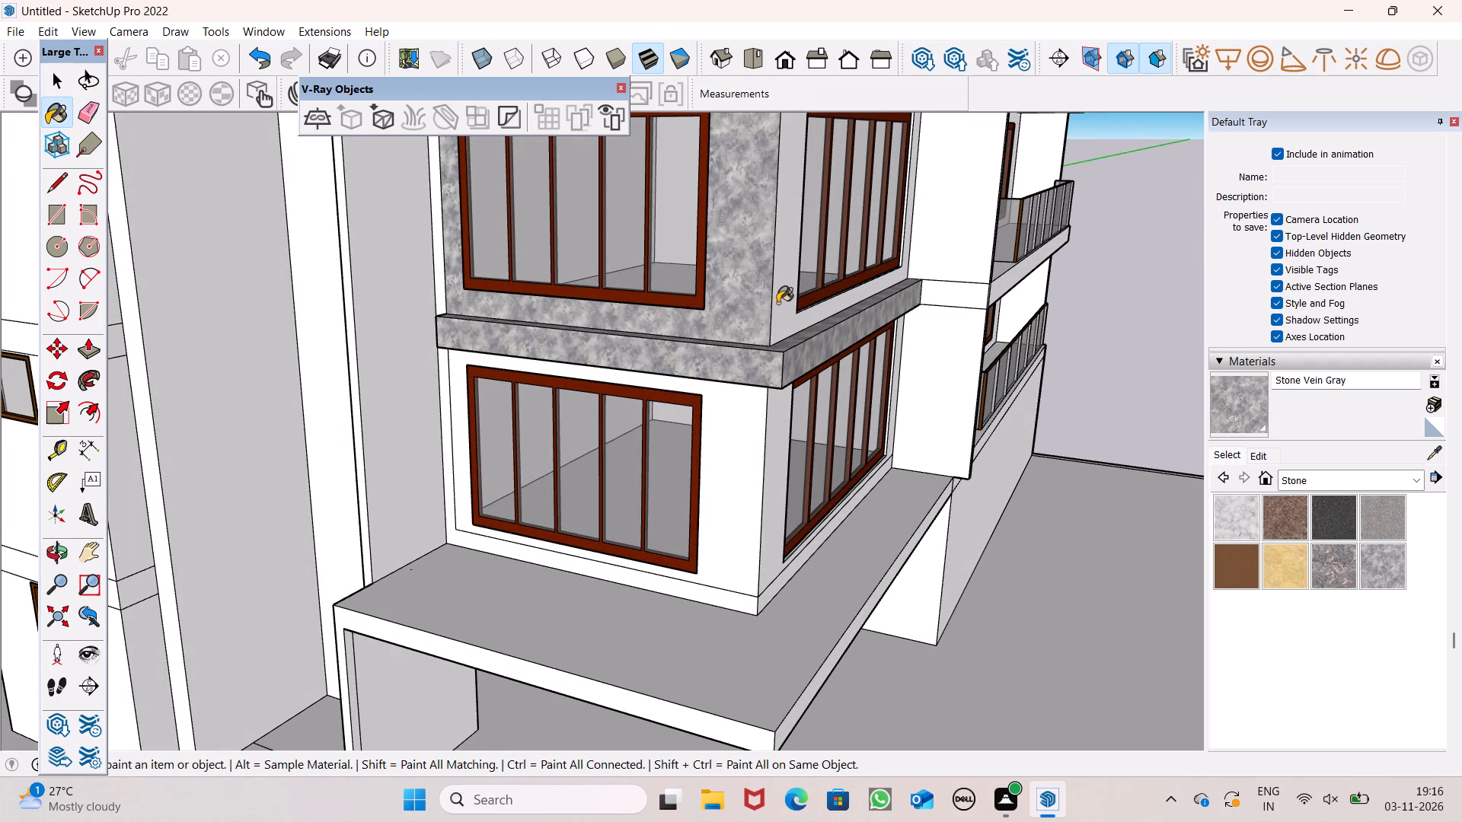
{"action": "left_click", "coordinate": [777, 303]}
{"action": "scroll", "coordinate": [729, 344], "scroll_direction": "down", "scroll_amount": 3}
{"action": "scroll", "coordinate": [714, 433], "scroll_direction": "up", "scroll_amount": 3}
{"action": "left_click", "coordinate": [752, 424]}
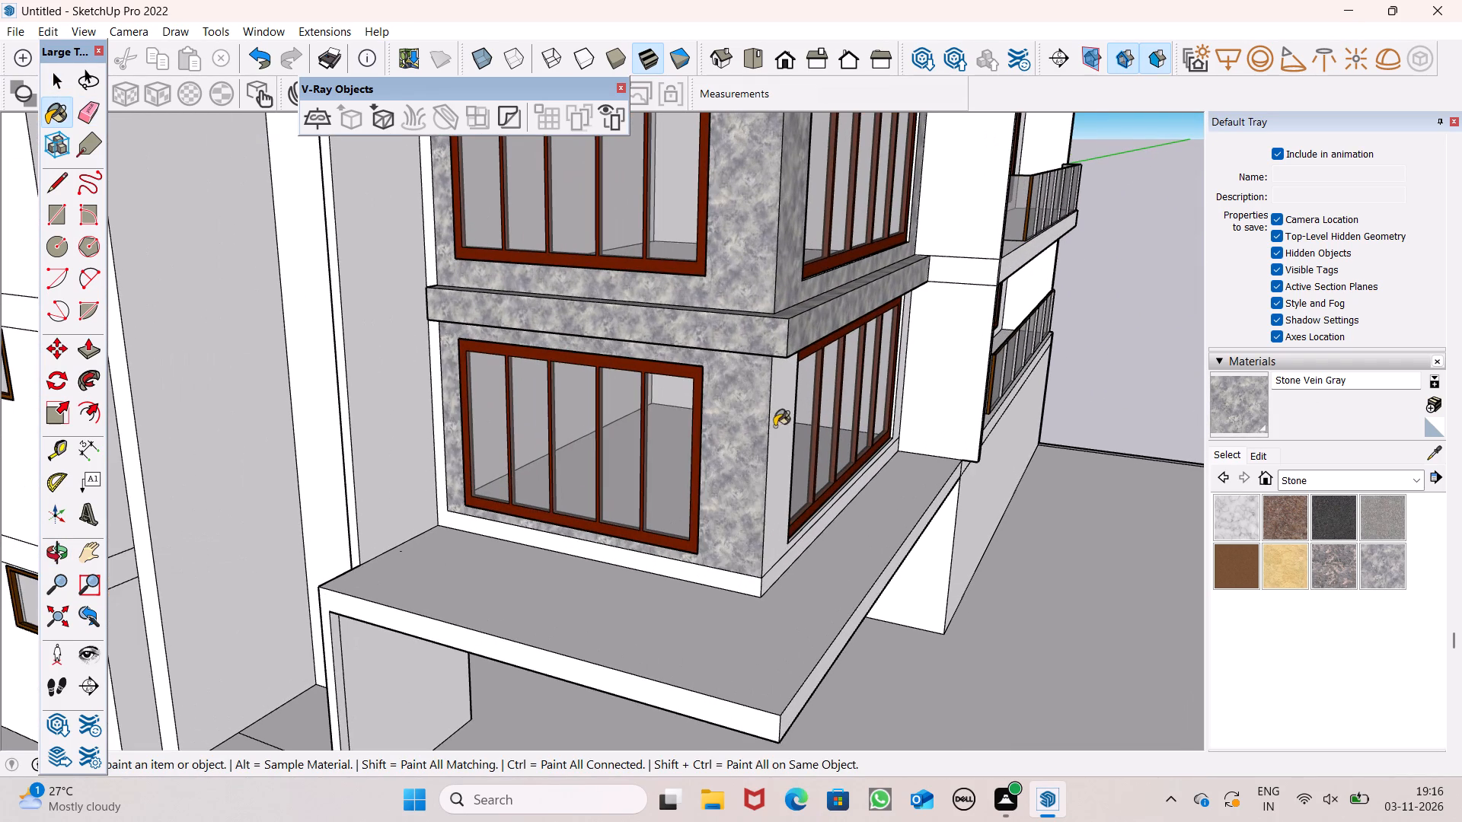
{"action": "left_click", "coordinate": [790, 426]}
Paint the base strip below the lowest windows on both sides of the corner bay with Stone Vein Gray.
{"action": "scroll", "coordinate": [567, 391], "scroll_direction": "down", "scroll_amount": 3}
{"action": "middle_click_drag", "start_coordinate": [685, 540], "coordinate": [665, 507]}
{"action": "scroll", "coordinate": [665, 507], "scroll_direction": "up", "scroll_amount": 7}
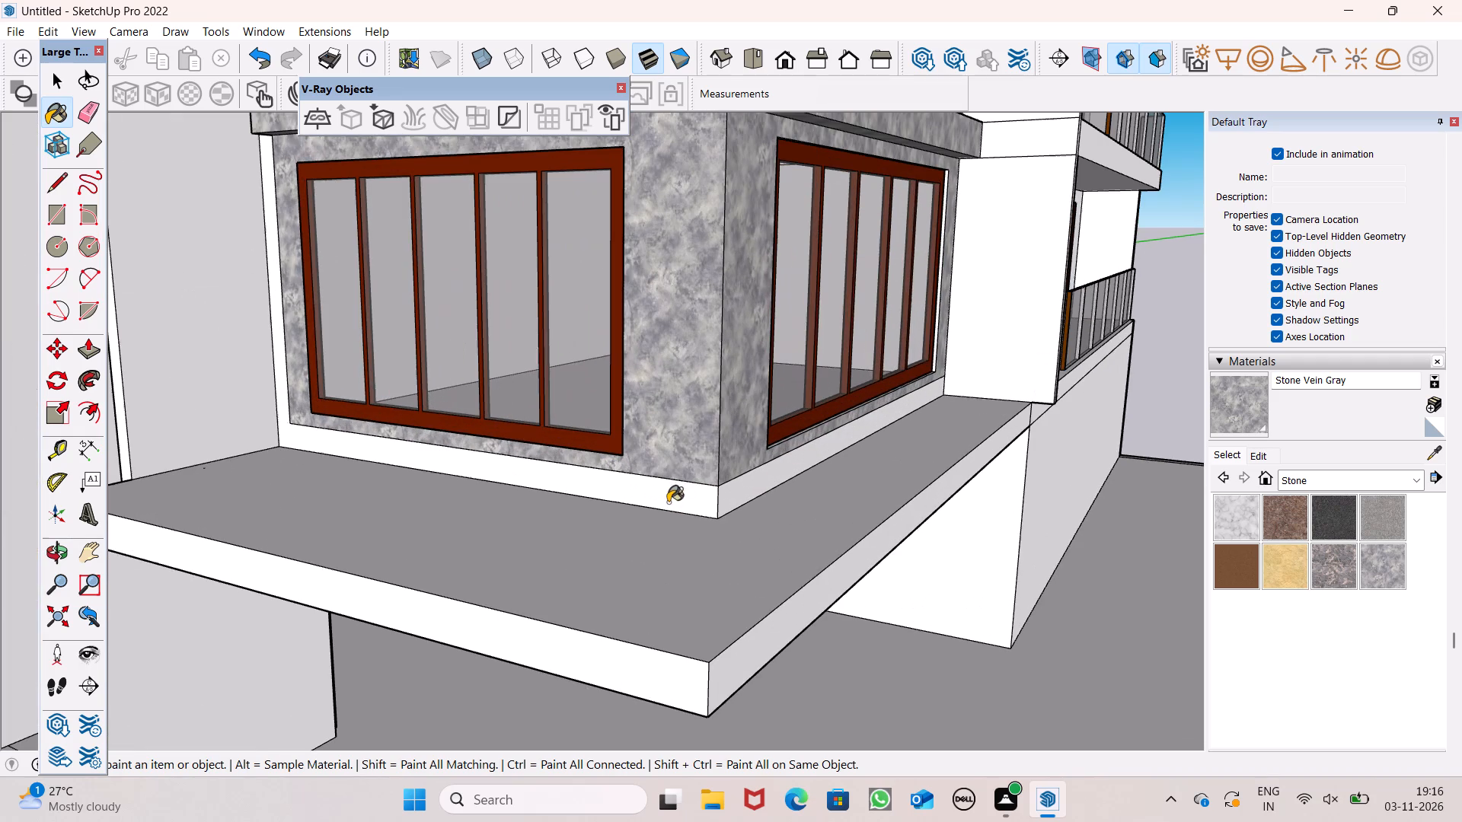
{"action": "left_click", "coordinate": [671, 497]}
{"action": "left_click", "coordinate": [746, 492]}
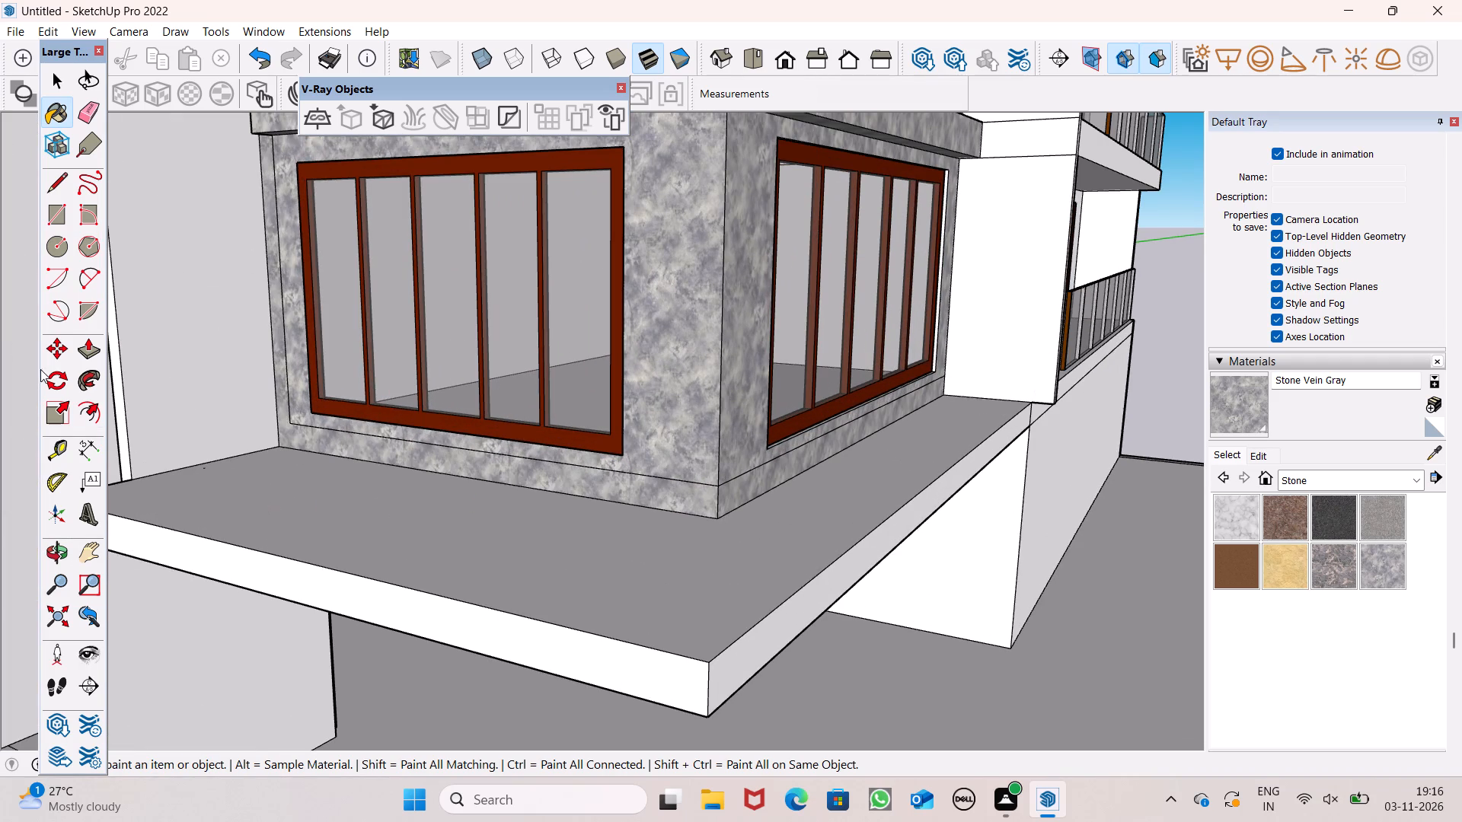
Push/Pull both faces of the corner bay's stone base strip outward by about 10 inches.
{"action": "left_click", "coordinate": [90, 354]}
{"action": "middle_click_drag", "start_coordinate": [582, 553], "coordinate": [582, 634]}
{"action": "scroll", "coordinate": [708, 597], "scroll_direction": "up", "scroll_amount": 4}
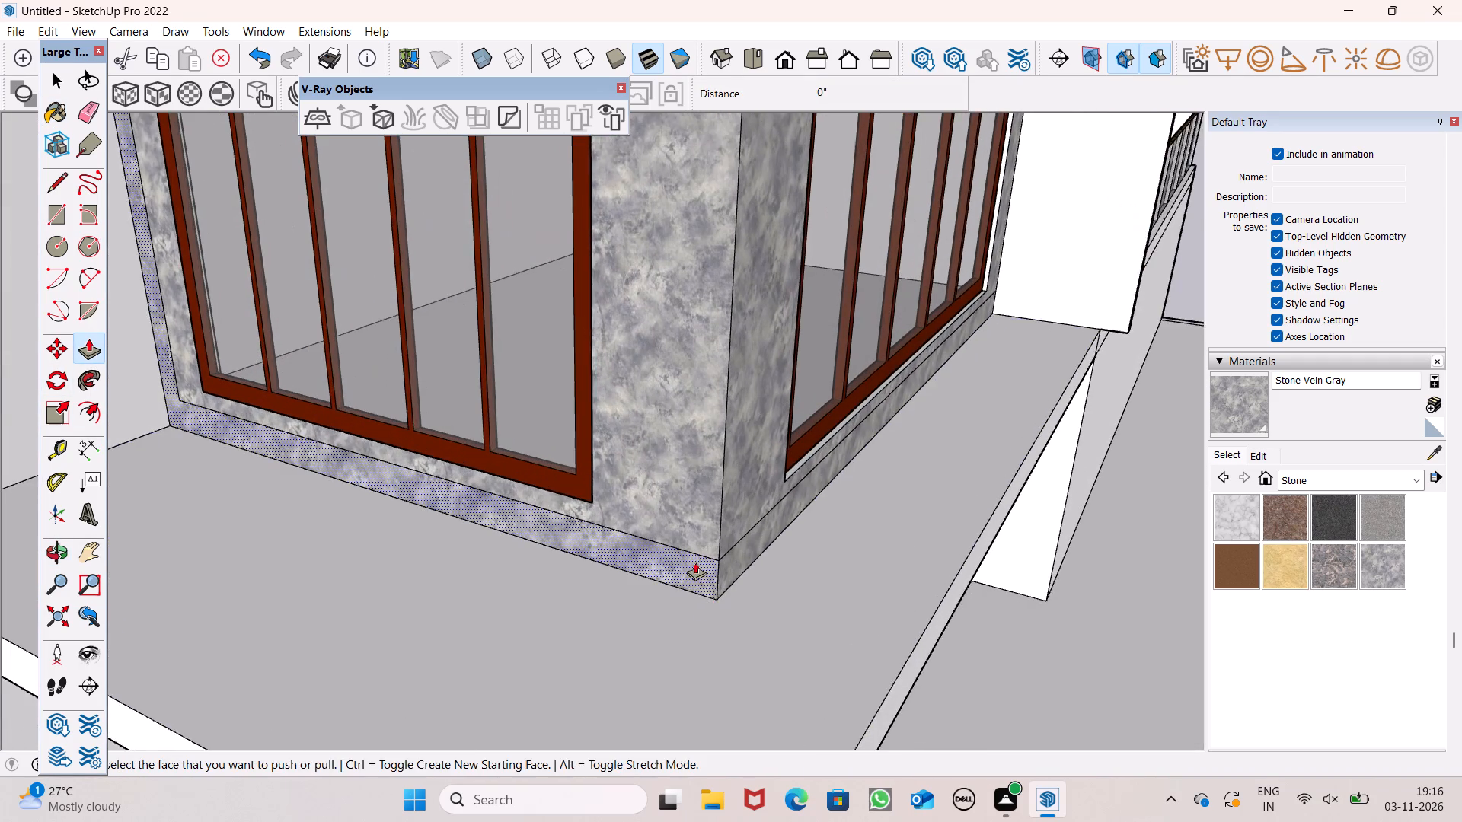
{"action": "left_click_drag", "start_coordinate": [695, 562], "coordinate": [686, 594]}
{"action": "left_click_drag", "start_coordinate": [739, 572], "coordinate": [784, 591]}
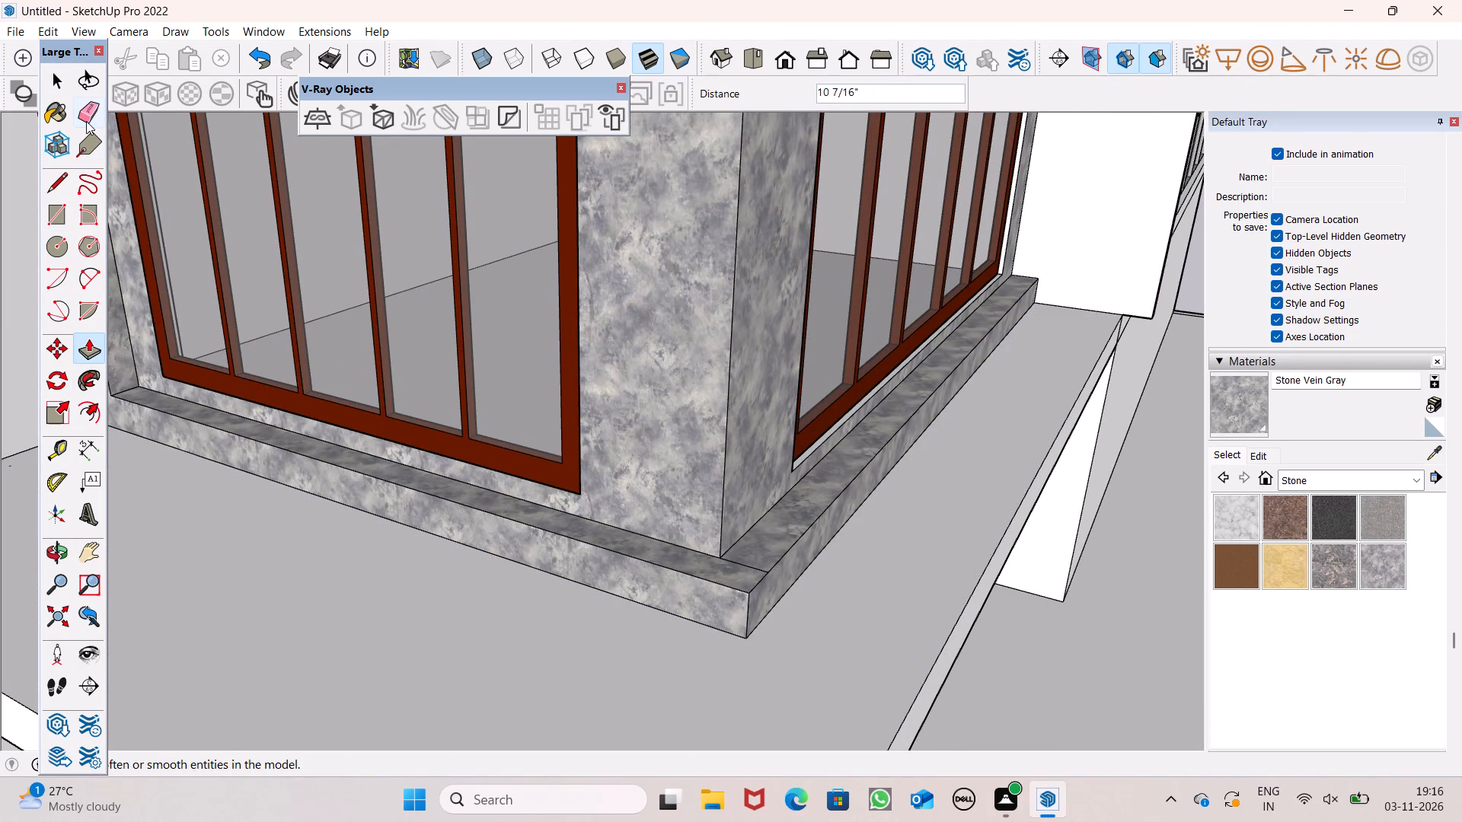
Erase the seam line on top of the projecting base strip at the bay's outer corner.
{"action": "left_click", "coordinate": [86, 121]}
{"action": "left_click", "coordinate": [741, 569]}
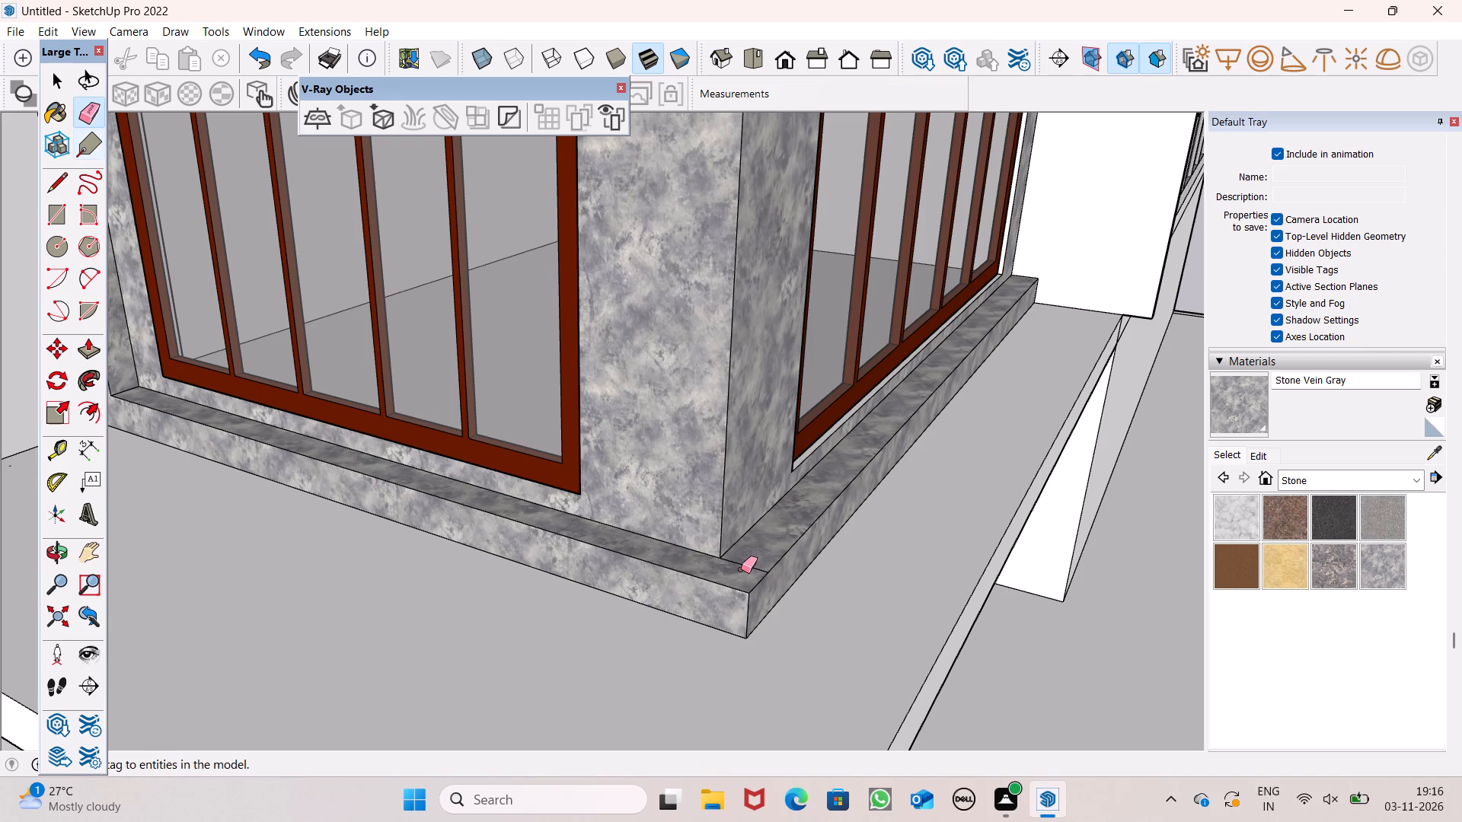
{"action": "key", "text": "space"}
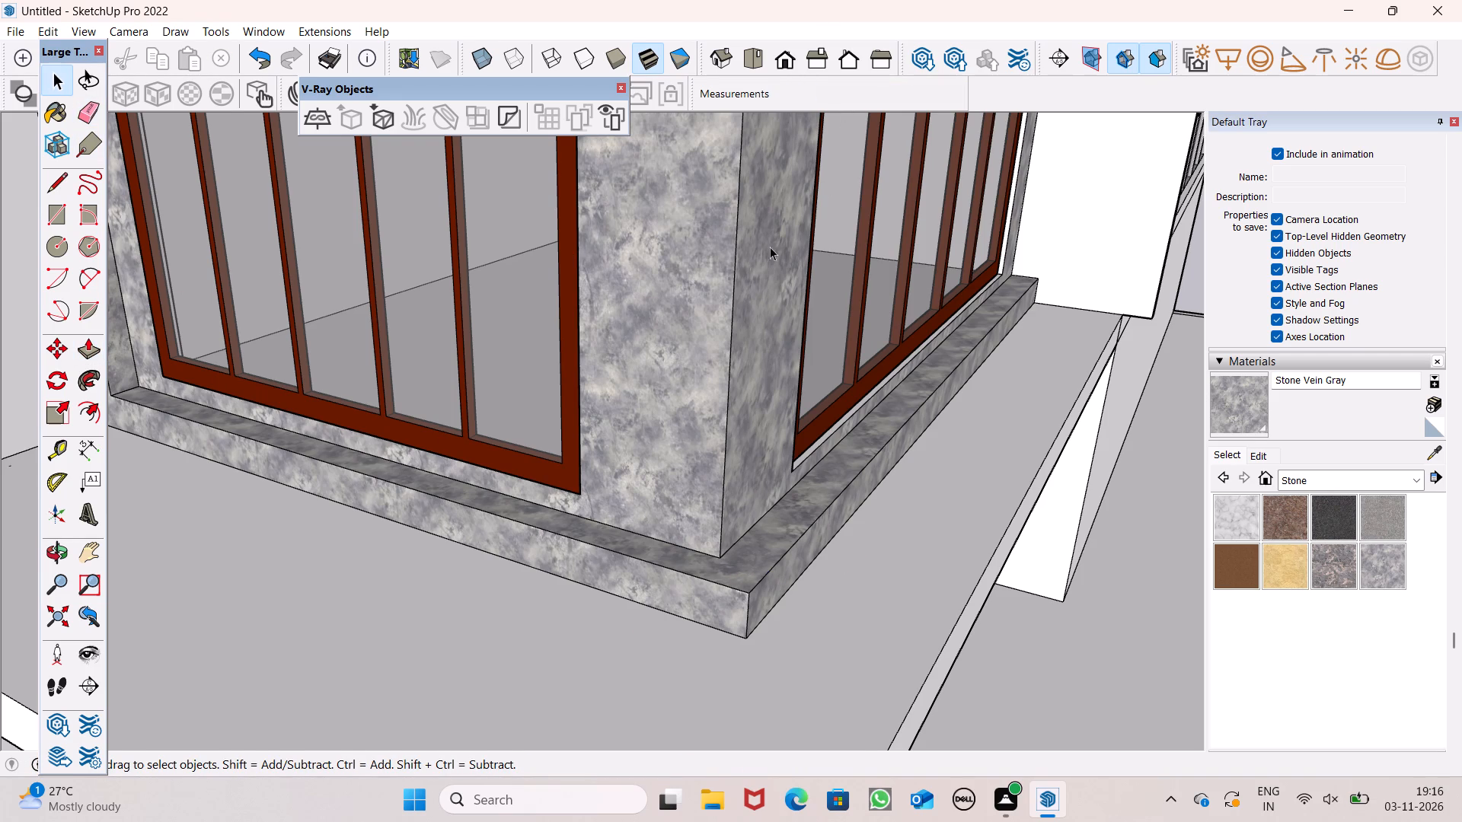
Examine the stone-clad lower corner bay and the surrounding facades from farther away.
{"action": "scroll", "coordinate": [770, 273], "scroll_direction": "down", "scroll_amount": 9}
{"action": "scroll", "coordinate": [729, 397], "scroll_direction": "down", "scroll_amount": 5}
{"action": "middle_click_drag", "start_coordinate": [790, 407], "coordinate": [608, 385]}
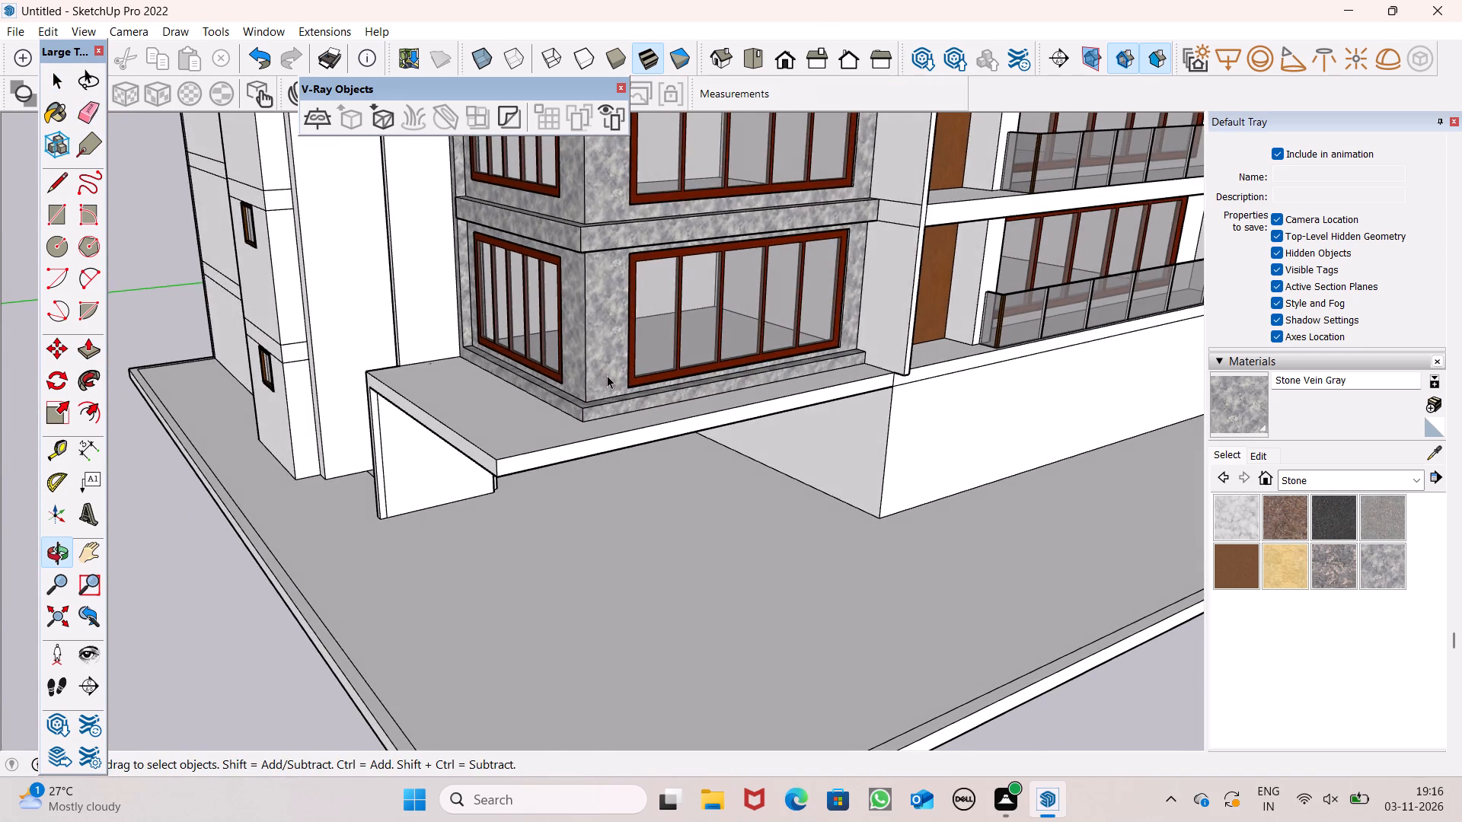
{"action": "scroll", "coordinate": [608, 433], "scroll_direction": "down", "scroll_amount": 10}
{"action": "middle_click", "coordinate": [551, 301]}
{"action": "scroll", "coordinate": [547, 304], "scroll_direction": "up", "scroll_amount": 1}
{"action": "scroll", "coordinate": [563, 350], "scroll_direction": "down", "scroll_amount": 6}
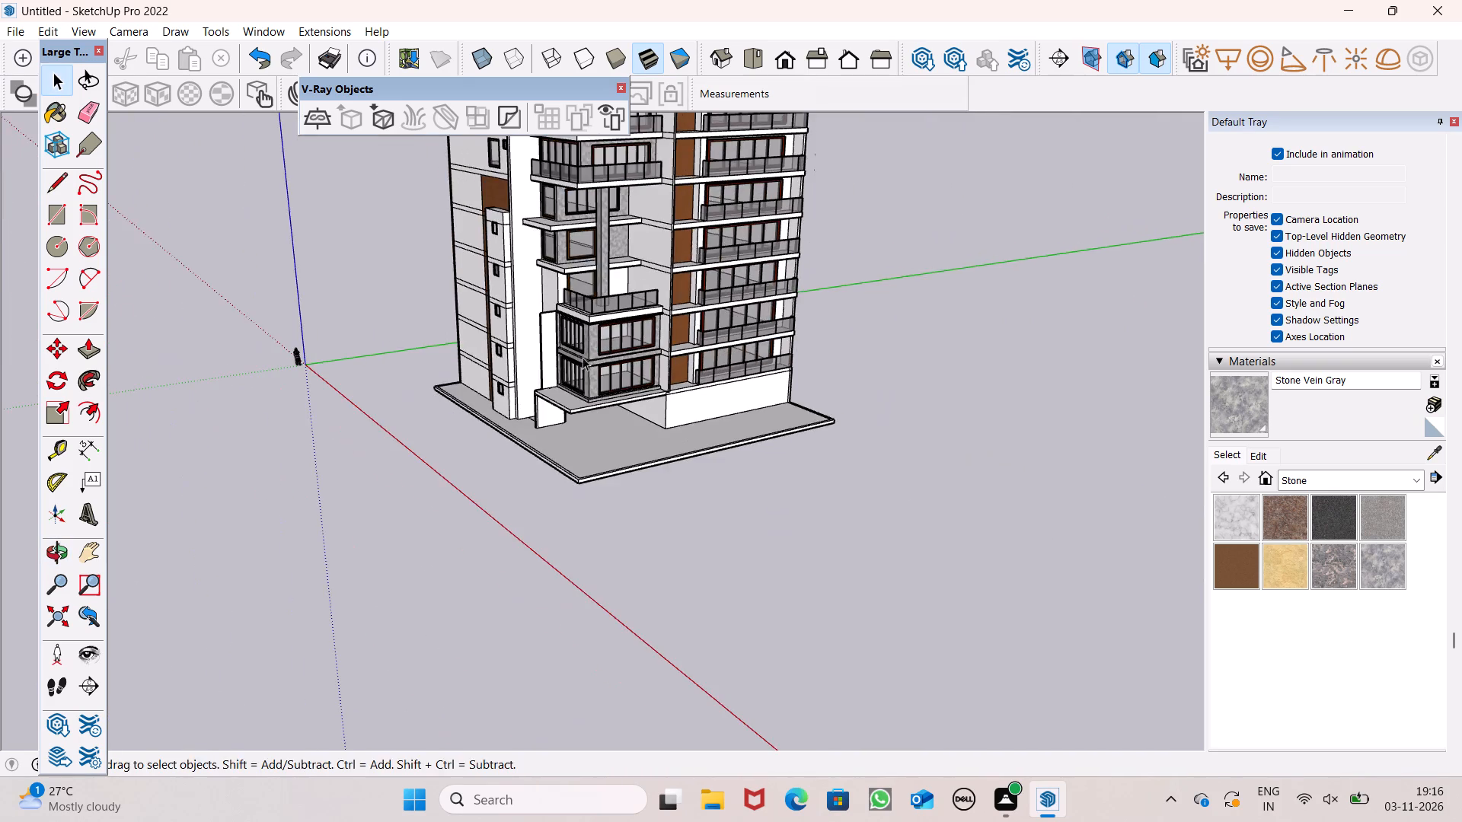
{"action": "middle_click_drag", "start_coordinate": [591, 343], "coordinate": [718, 298]}
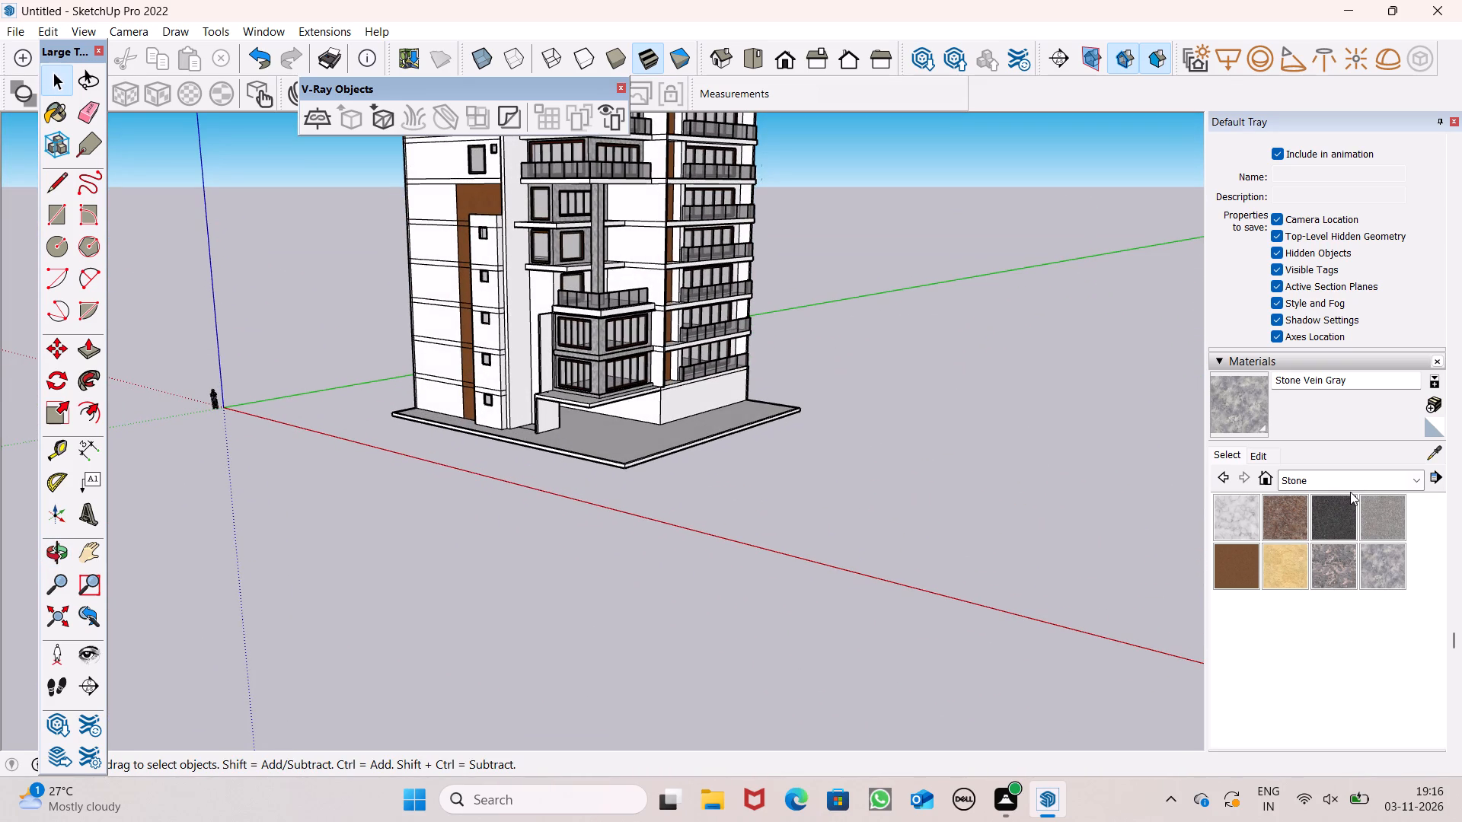
Paint the blank wall and floor bands beside the corner column, from below the projecting balconies downward, with Carrera Marble.
{"action": "left_click", "coordinate": [1247, 503]}
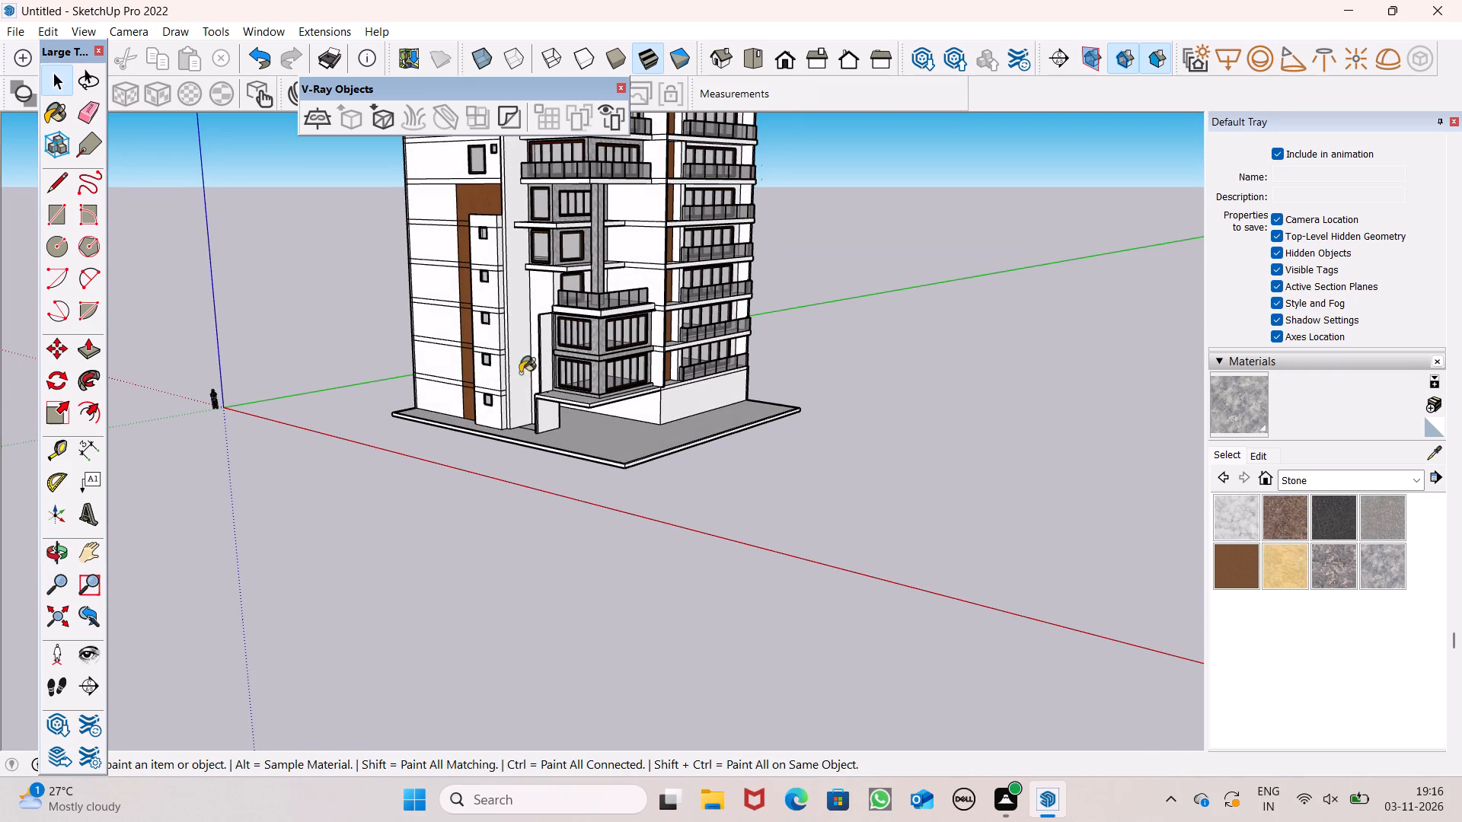
{"action": "scroll", "coordinate": [435, 260], "scroll_direction": "up", "scroll_amount": 9}
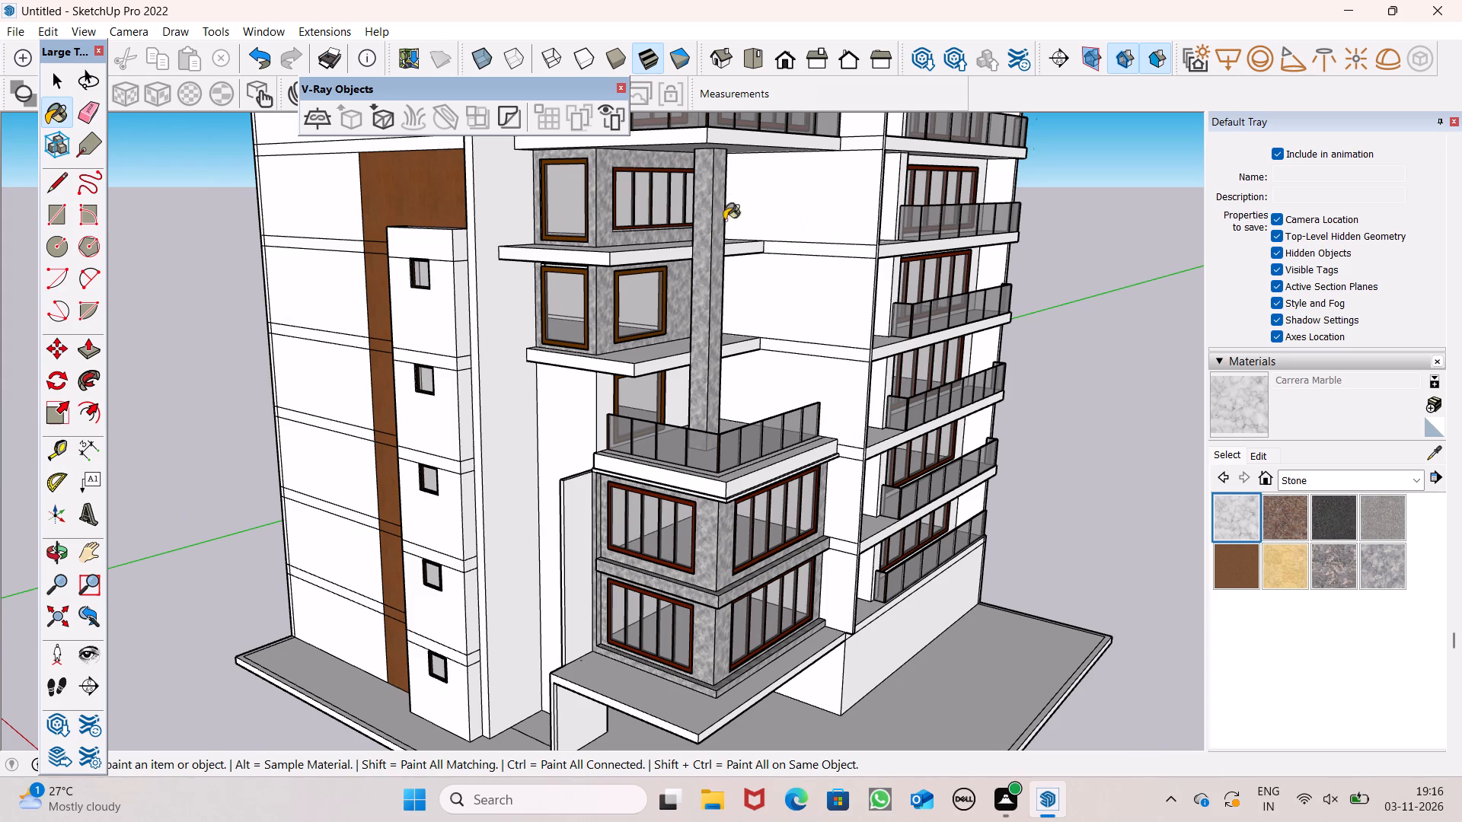
{"action": "left_click", "coordinate": [827, 211]}
{"action": "left_click", "coordinate": [831, 253]}
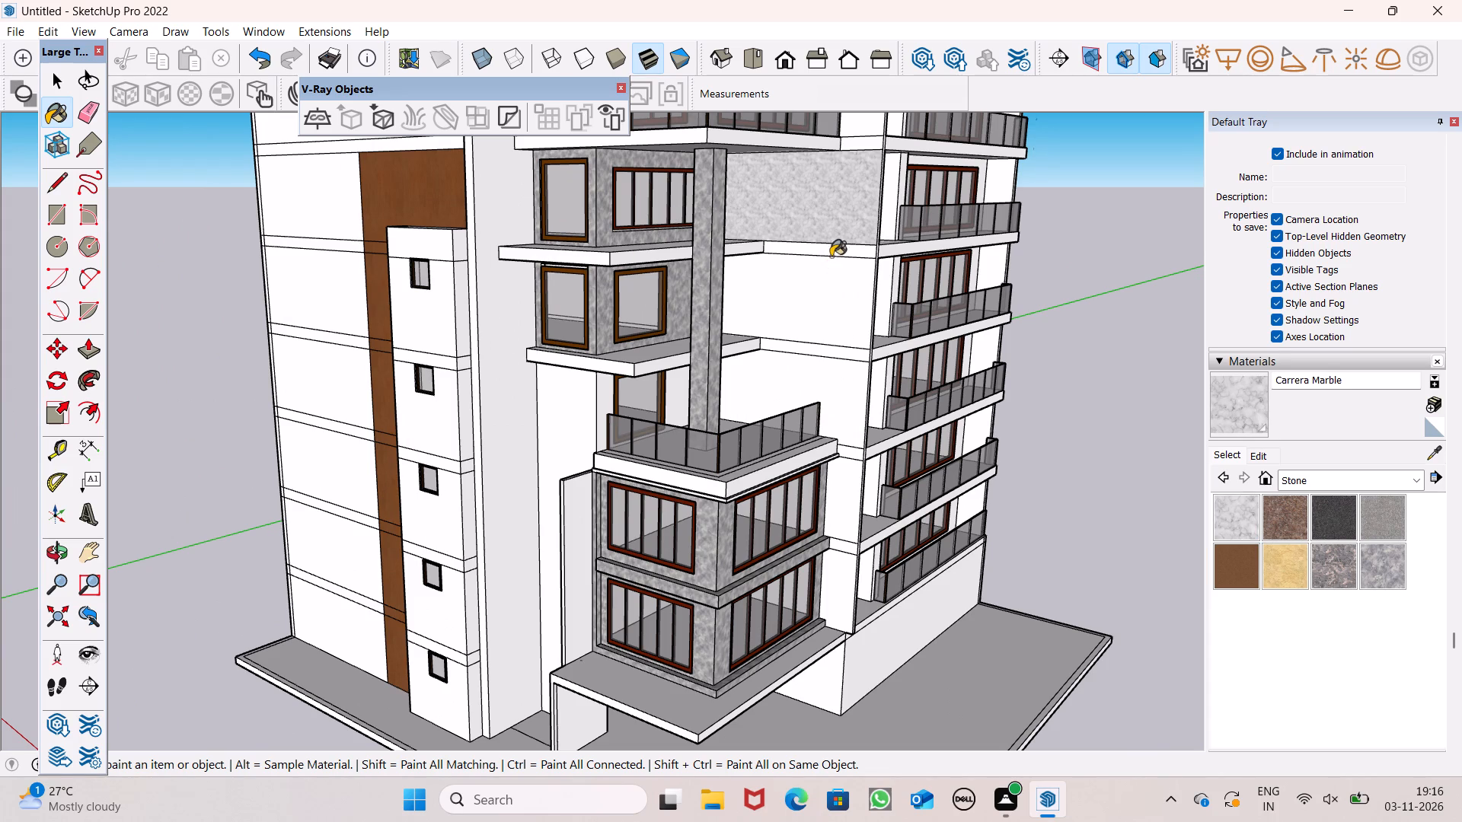
{"action": "left_click_drag", "start_coordinate": [825, 266], "coordinate": [825, 273]}
{"action": "left_click_drag", "start_coordinate": [828, 339], "coordinate": [834, 367]}
{"action": "left_click", "coordinate": [836, 370]}
{"action": "left_click", "coordinate": [836, 349]}
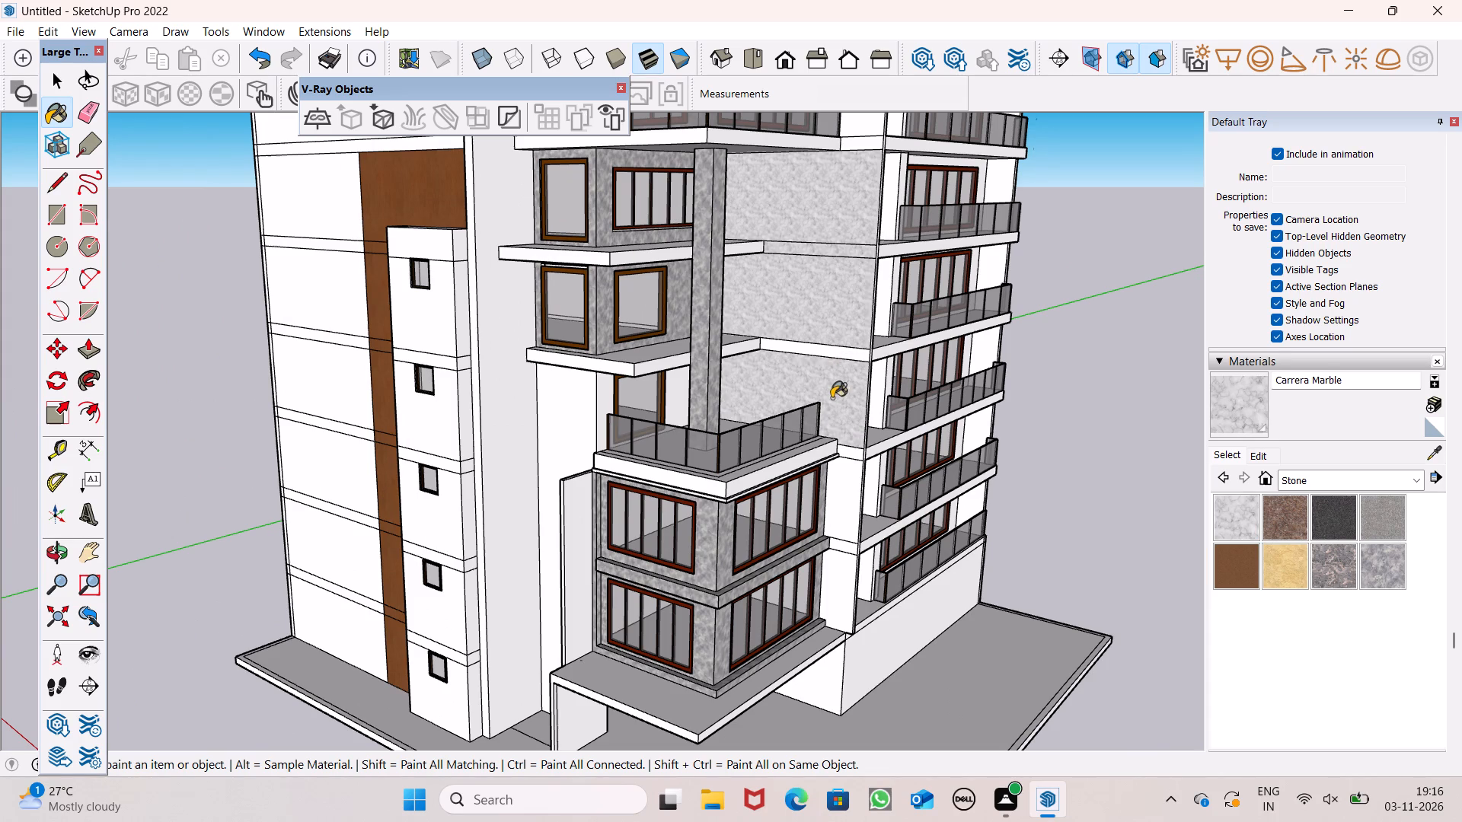
{"action": "left_click", "coordinate": [849, 452]}
{"action": "left_click", "coordinate": [857, 481]}
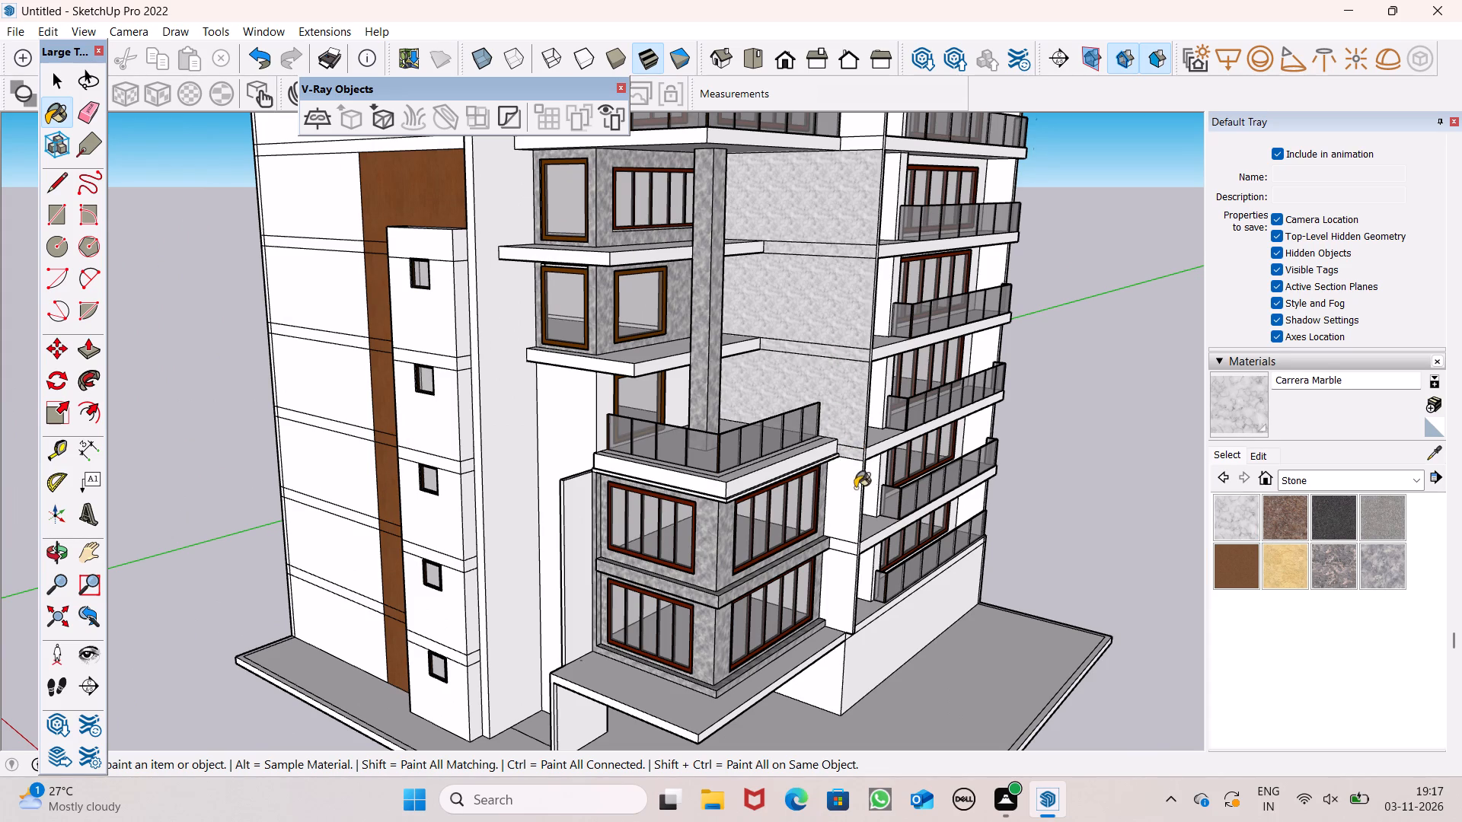
{"action": "scroll", "coordinate": [838, 538], "scroll_direction": "up", "scroll_amount": 8}
{"action": "left_click", "coordinate": [848, 540]}
{"action": "left_click", "coordinate": [849, 596]}
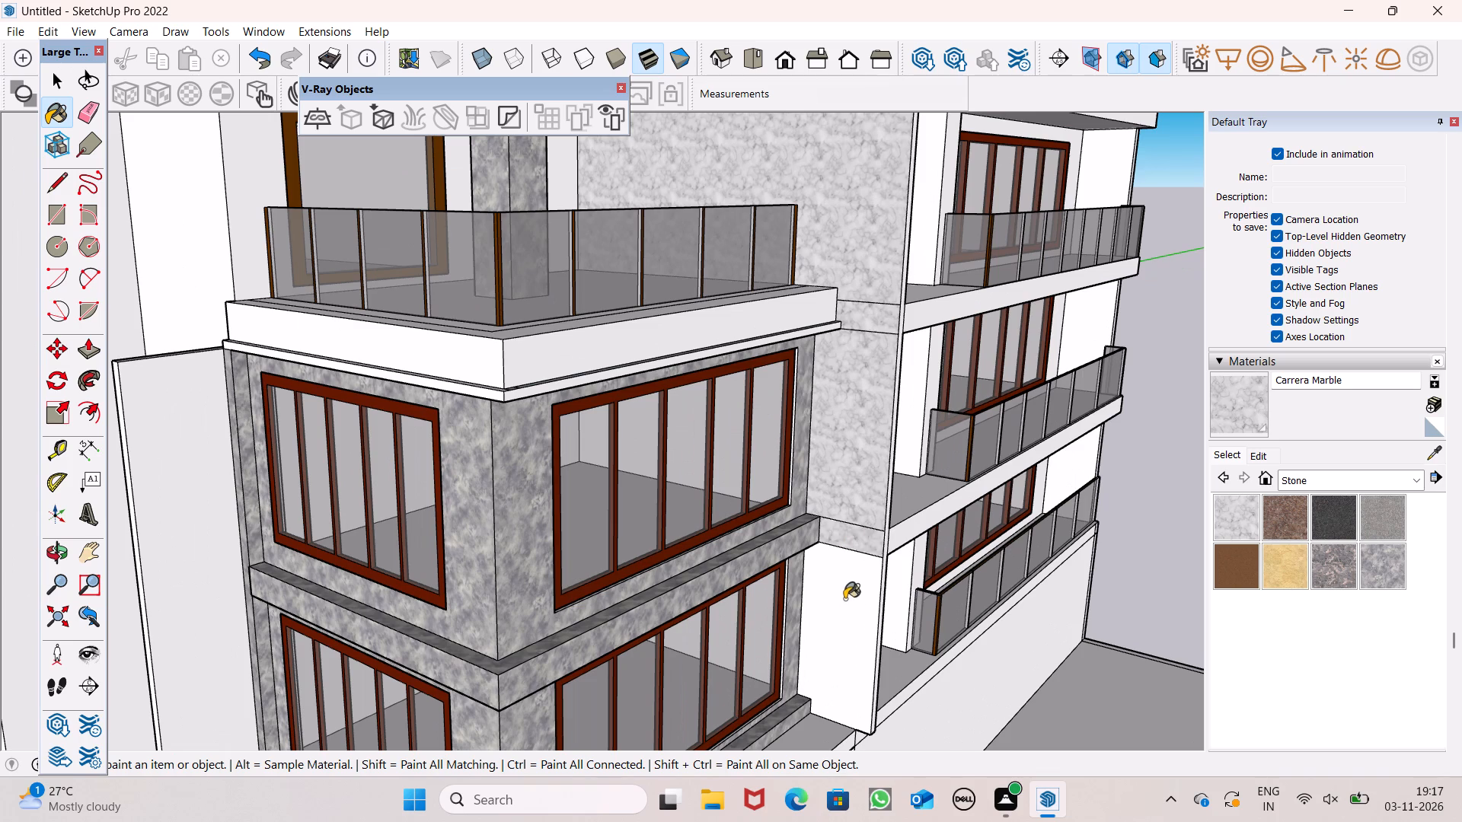
Paint the same wall's upper part, from the roof parapet down past the top two balcony floors, including bands, with Carrera Marble.
{"action": "scroll", "coordinate": [844, 620], "scroll_direction": "down", "scroll_amount": 11}
{"action": "middle_click_drag", "start_coordinate": [845, 602], "coordinate": [859, 455]}
{"action": "scroll", "coordinate": [857, 466], "scroll_direction": "up", "scroll_amount": 1}
{"action": "scroll", "coordinate": [793, 498], "scroll_direction": "down", "scroll_amount": 7}
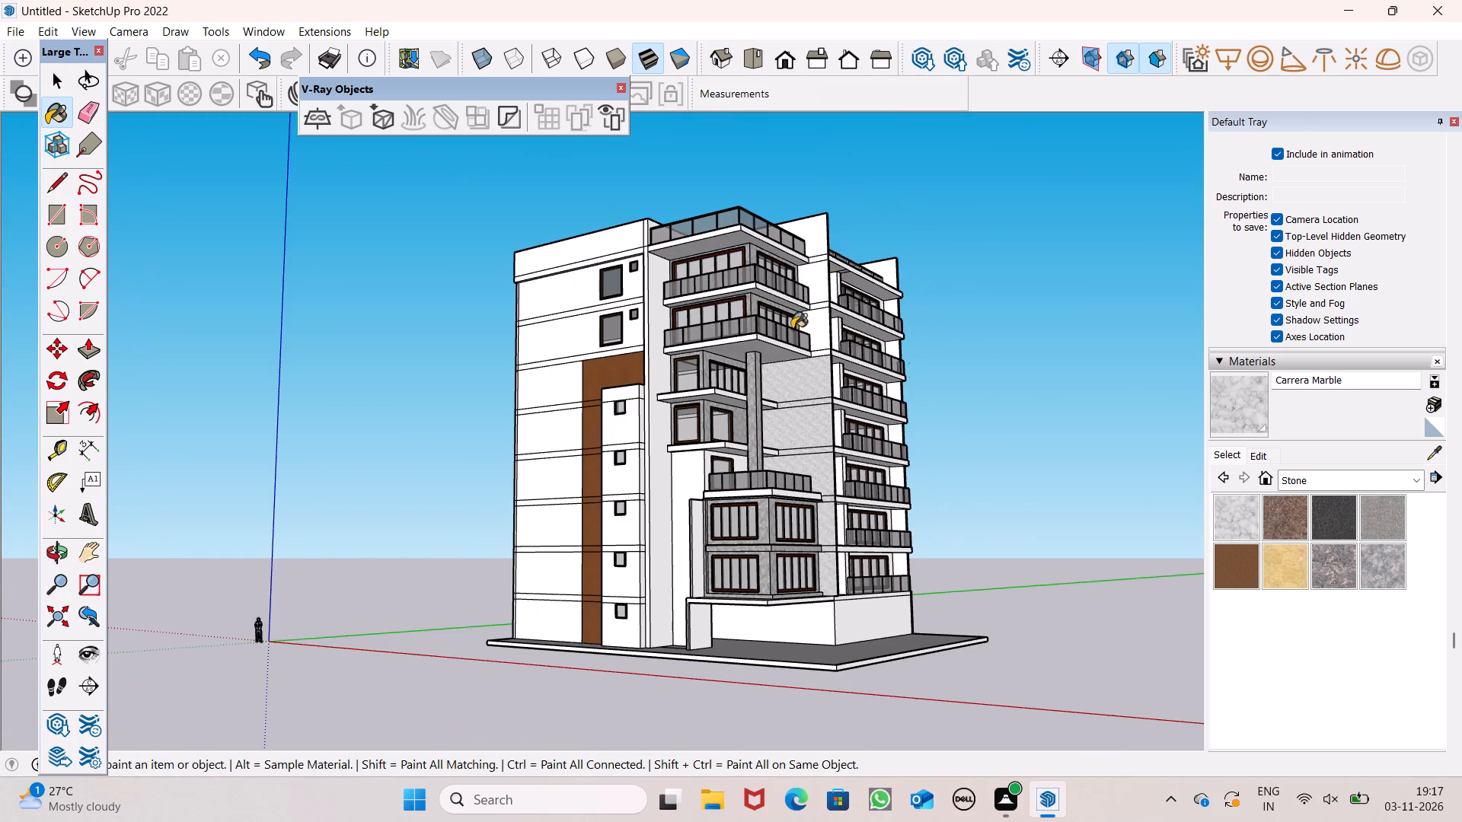
{"action": "scroll", "coordinate": [812, 383], "scroll_direction": "down", "scroll_amount": 3}
{"action": "scroll", "coordinate": [808, 278], "scroll_direction": "up", "scroll_amount": 15}
{"action": "left_click_drag", "start_coordinate": [821, 273], "coordinate": [827, 287]}
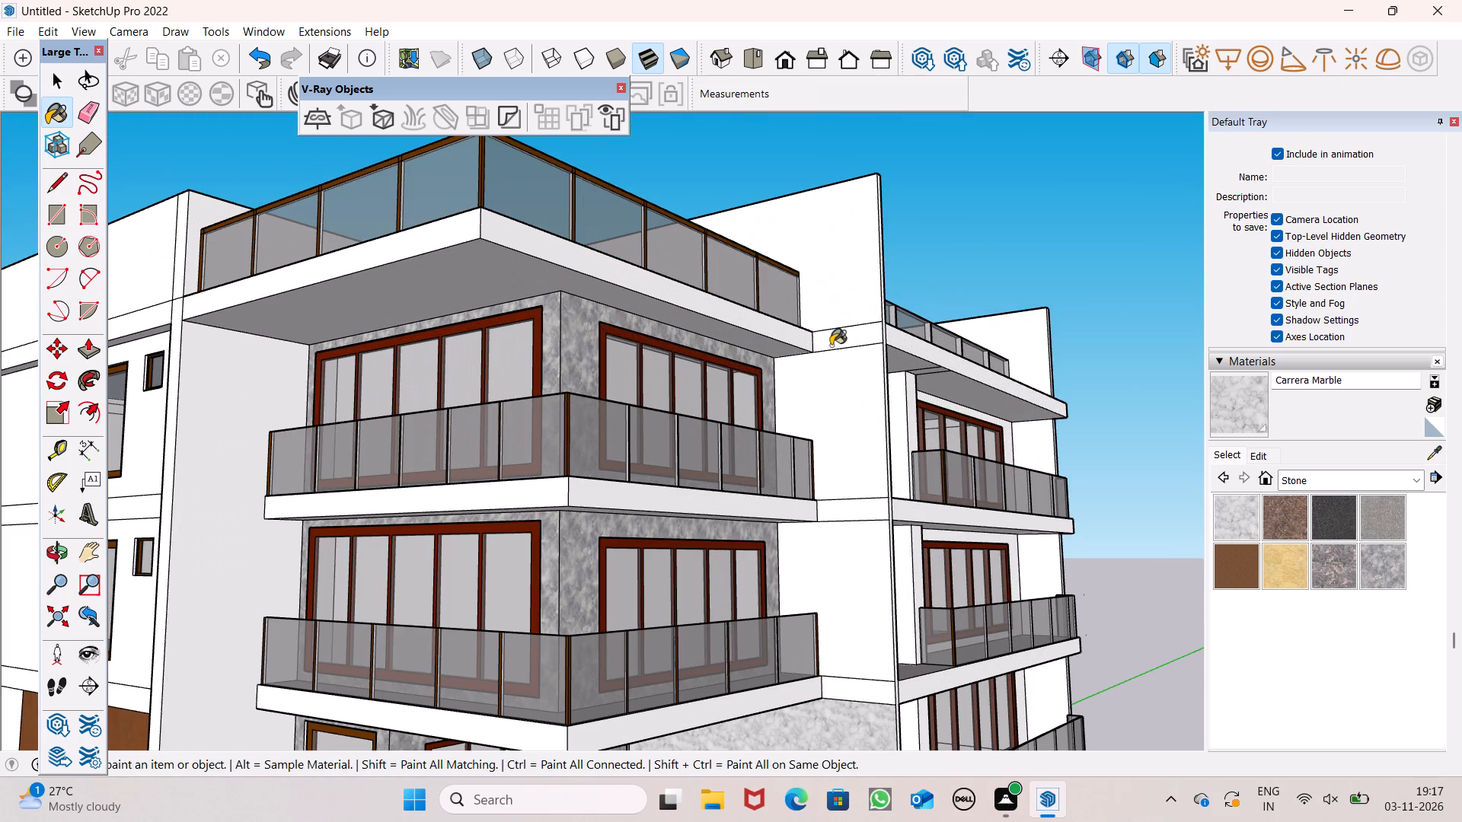
{"action": "left_click", "coordinate": [831, 346]}
{"action": "left_click_drag", "start_coordinate": [835, 376], "coordinate": [835, 384]}
{"action": "left_click", "coordinate": [847, 512]}
{"action": "left_click", "coordinate": [852, 565]}
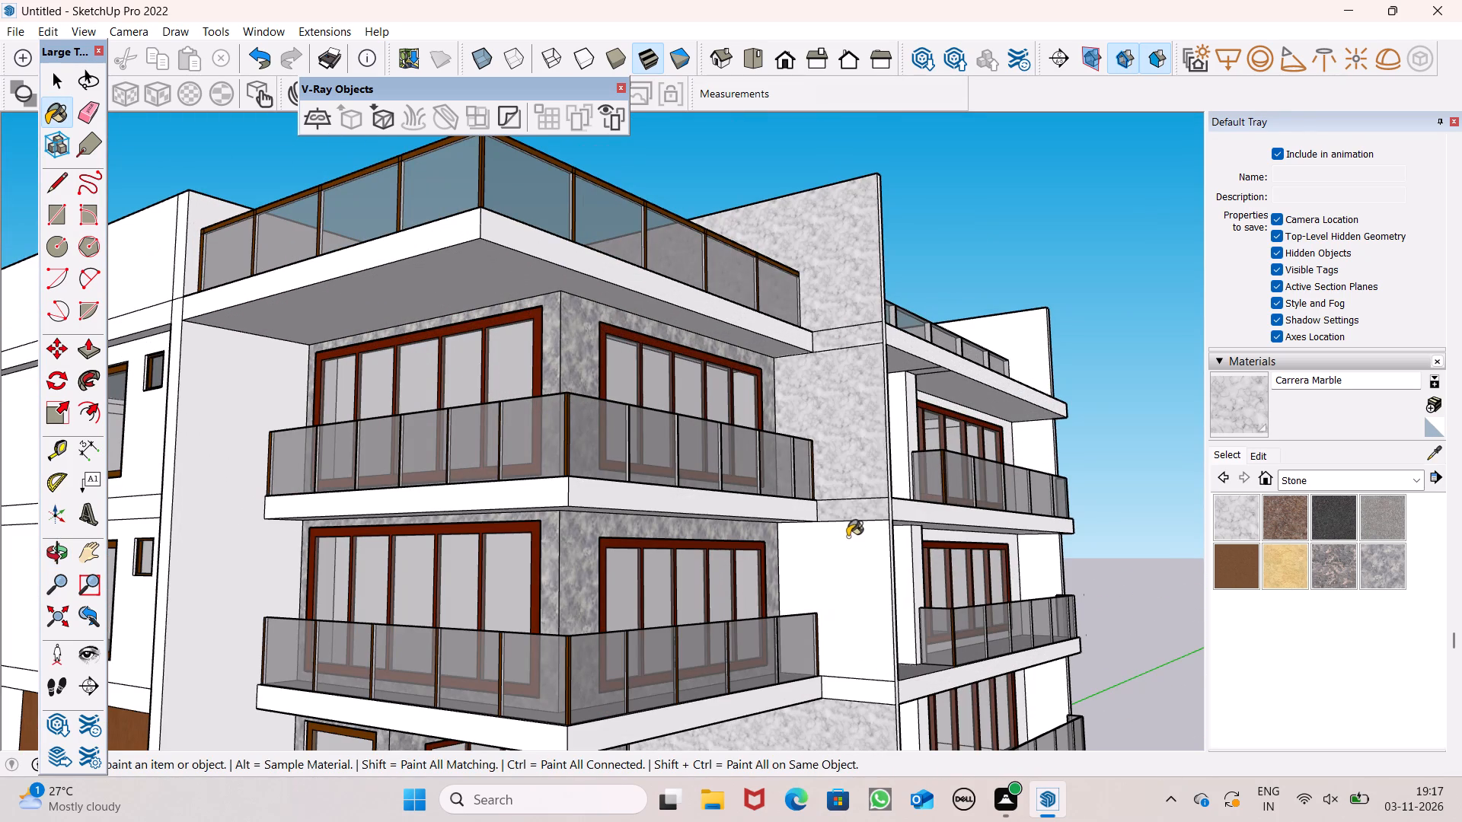
{"action": "scroll", "coordinate": [848, 537], "scroll_direction": "down", "scroll_amount": 3}
{"action": "scroll", "coordinate": [828, 661], "scroll_direction": "up", "scroll_amount": 4}
{"action": "left_click", "coordinate": [837, 641]}
Paint the top-floor window wall and the band above it on the wood-panelled side facade with Carrera Marble.
{"action": "scroll", "coordinate": [857, 317], "scroll_direction": "down", "scroll_amount": 6}
{"action": "middle_click_drag", "start_coordinate": [854, 333], "coordinate": [853, 334]}
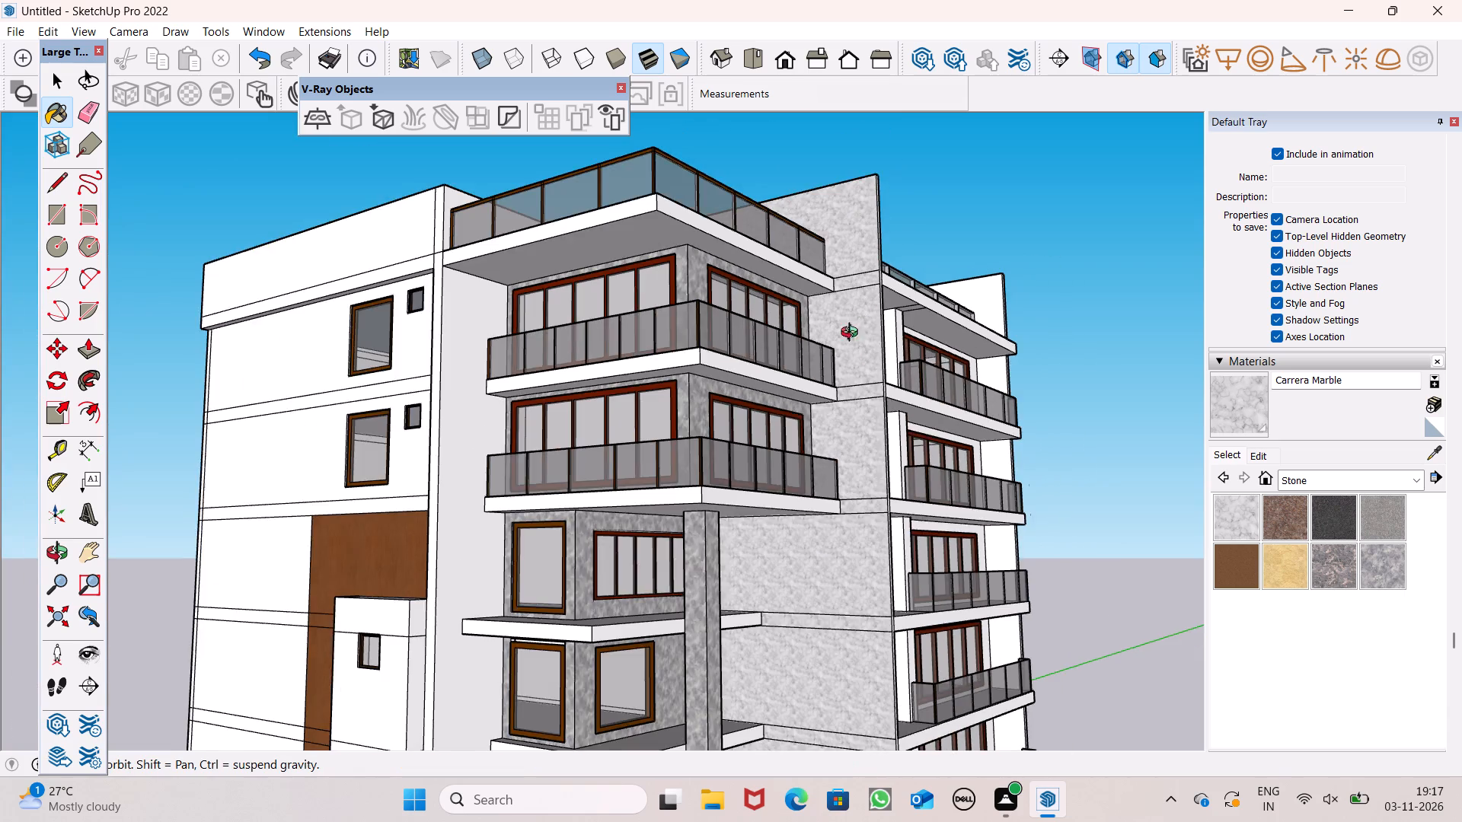
{"action": "middle_click_drag", "start_coordinate": [853, 334], "coordinate": [895, 342]}
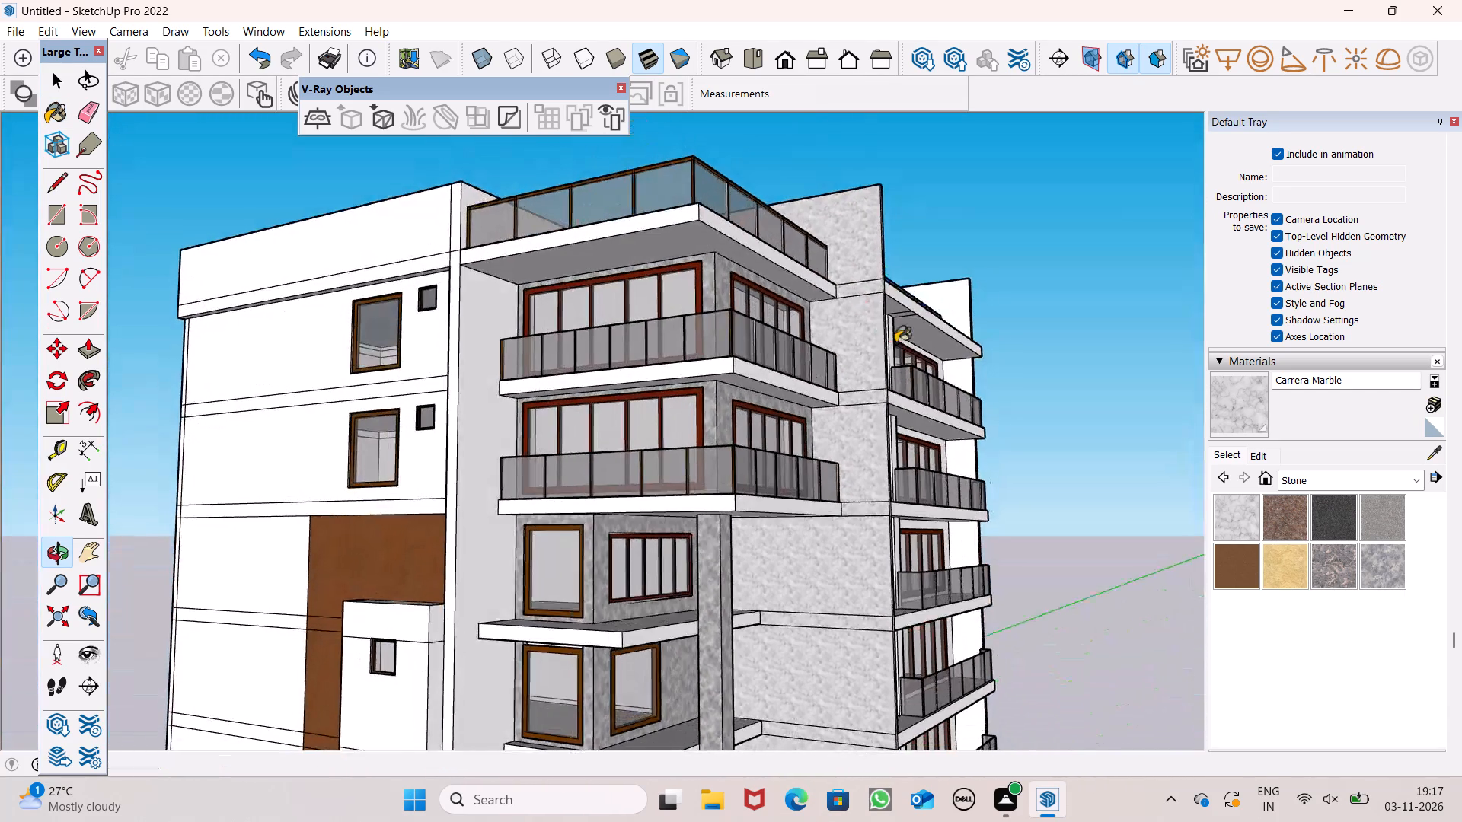
{"action": "scroll", "coordinate": [886, 343], "scroll_direction": "down", "scroll_amount": 3}
{"action": "middle_click_drag", "start_coordinate": [915, 343], "coordinate": [1231, 362]}
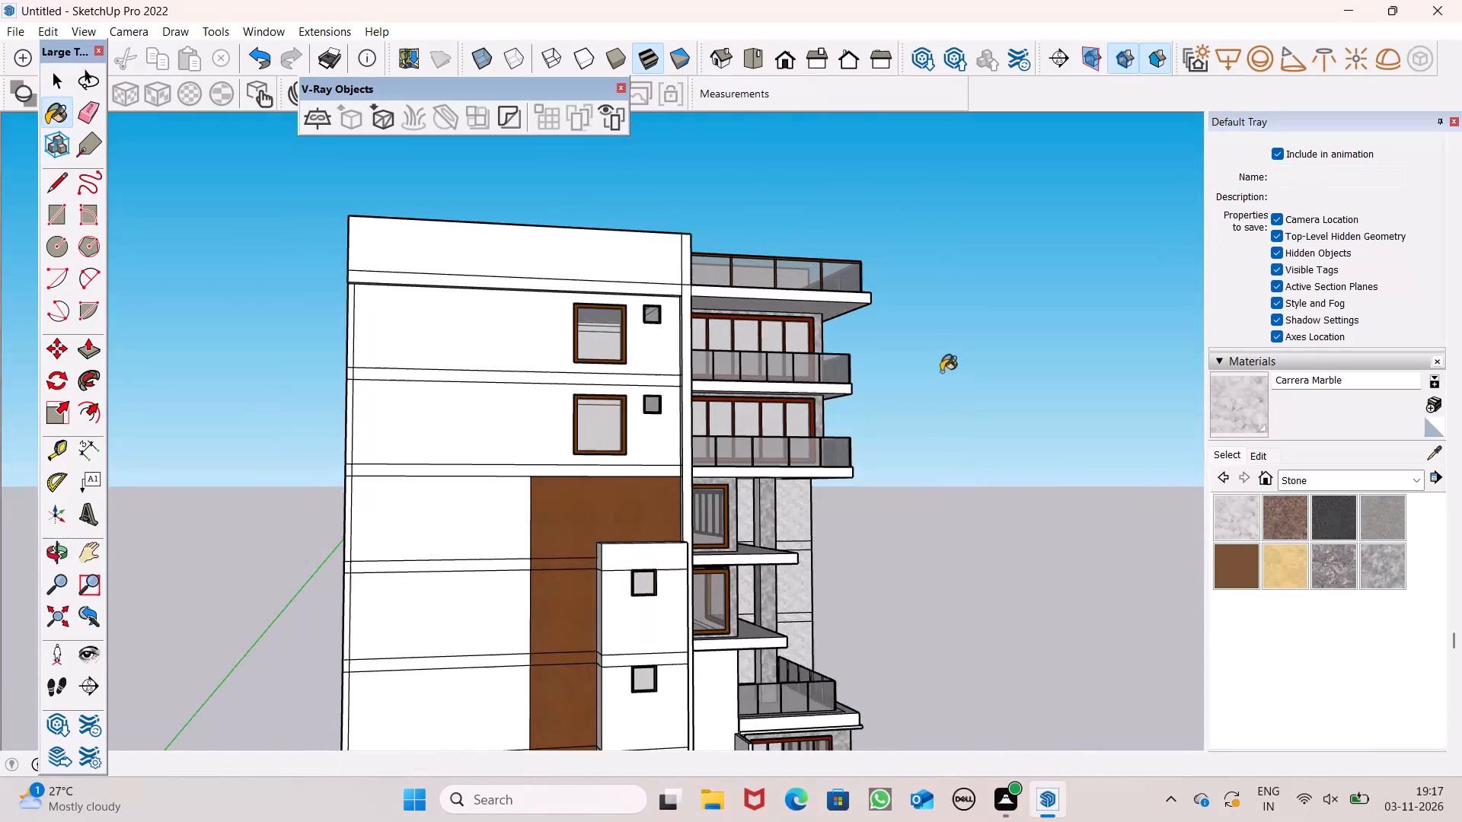
{"action": "scroll", "coordinate": [937, 368], "scroll_direction": "down", "scroll_amount": 3}
{"action": "middle_click_drag", "start_coordinate": [878, 371], "coordinate": [878, 468]}
{"action": "scroll", "coordinate": [780, 369], "scroll_direction": "up", "scroll_amount": 5}
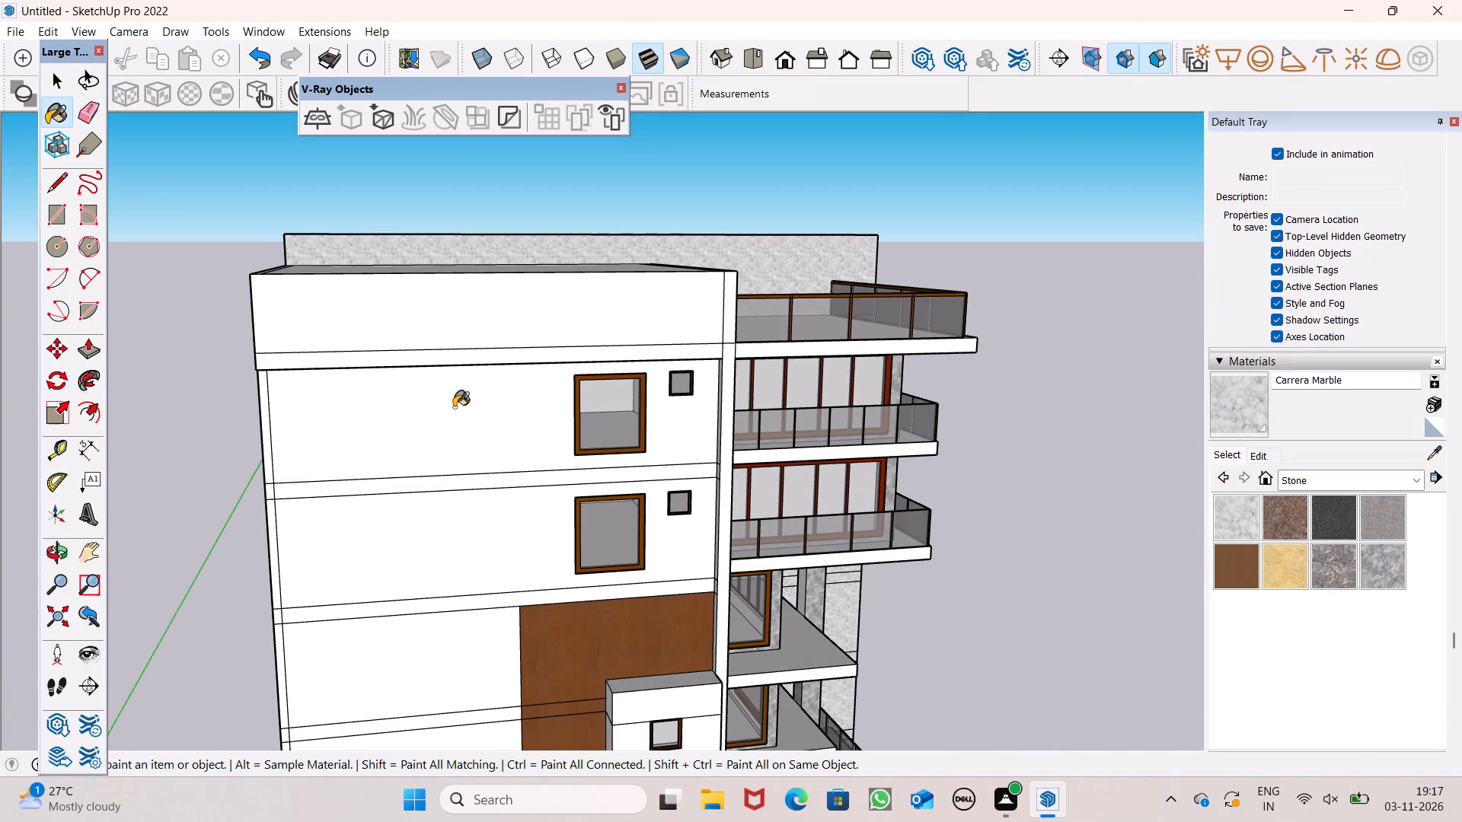
{"action": "left_click", "coordinate": [454, 407]}
{"action": "left_click", "coordinate": [452, 355]}
{"action": "scroll", "coordinate": [722, 321], "scroll_direction": "down", "scroll_amount": 5}
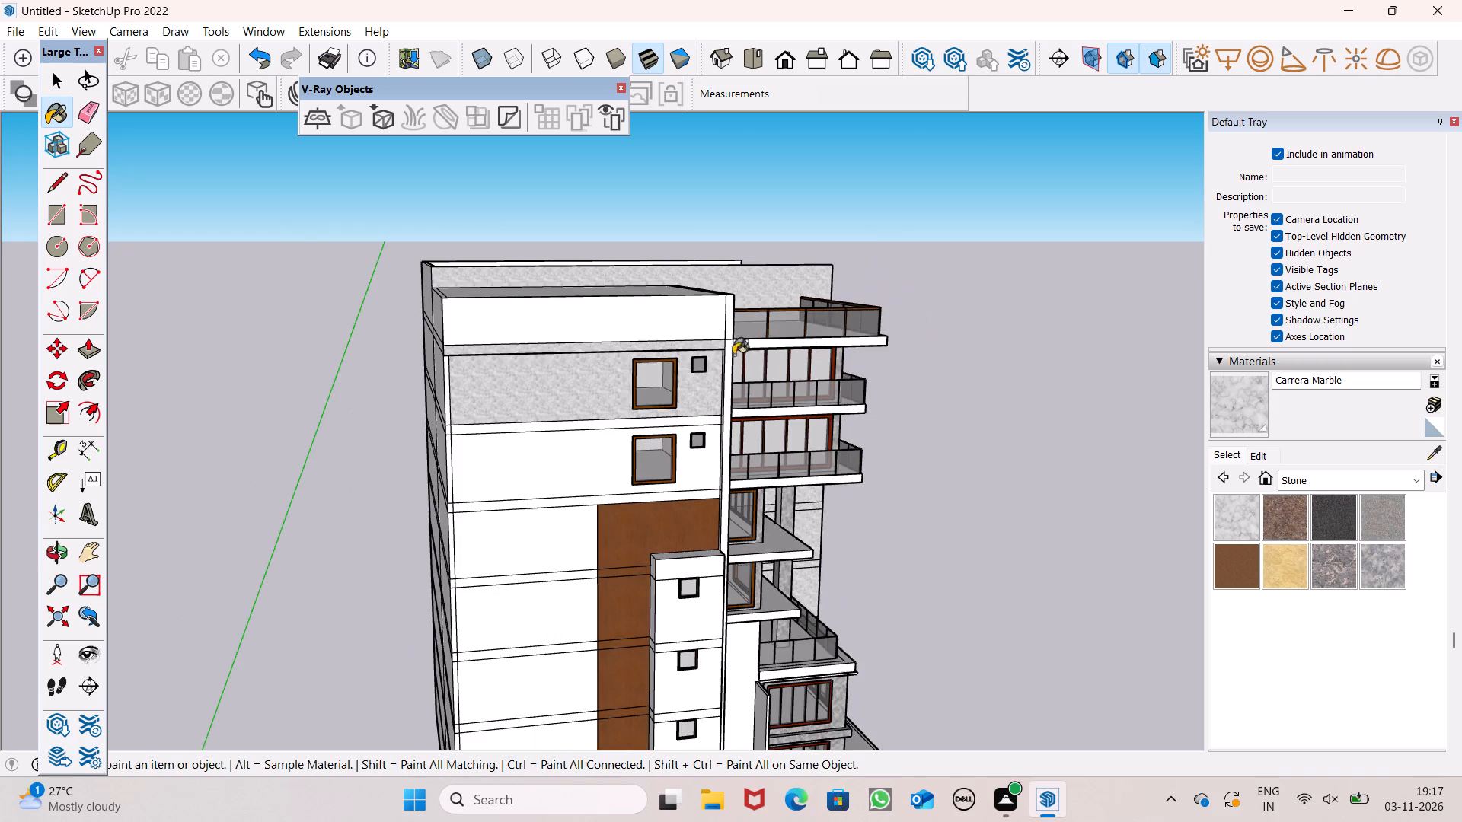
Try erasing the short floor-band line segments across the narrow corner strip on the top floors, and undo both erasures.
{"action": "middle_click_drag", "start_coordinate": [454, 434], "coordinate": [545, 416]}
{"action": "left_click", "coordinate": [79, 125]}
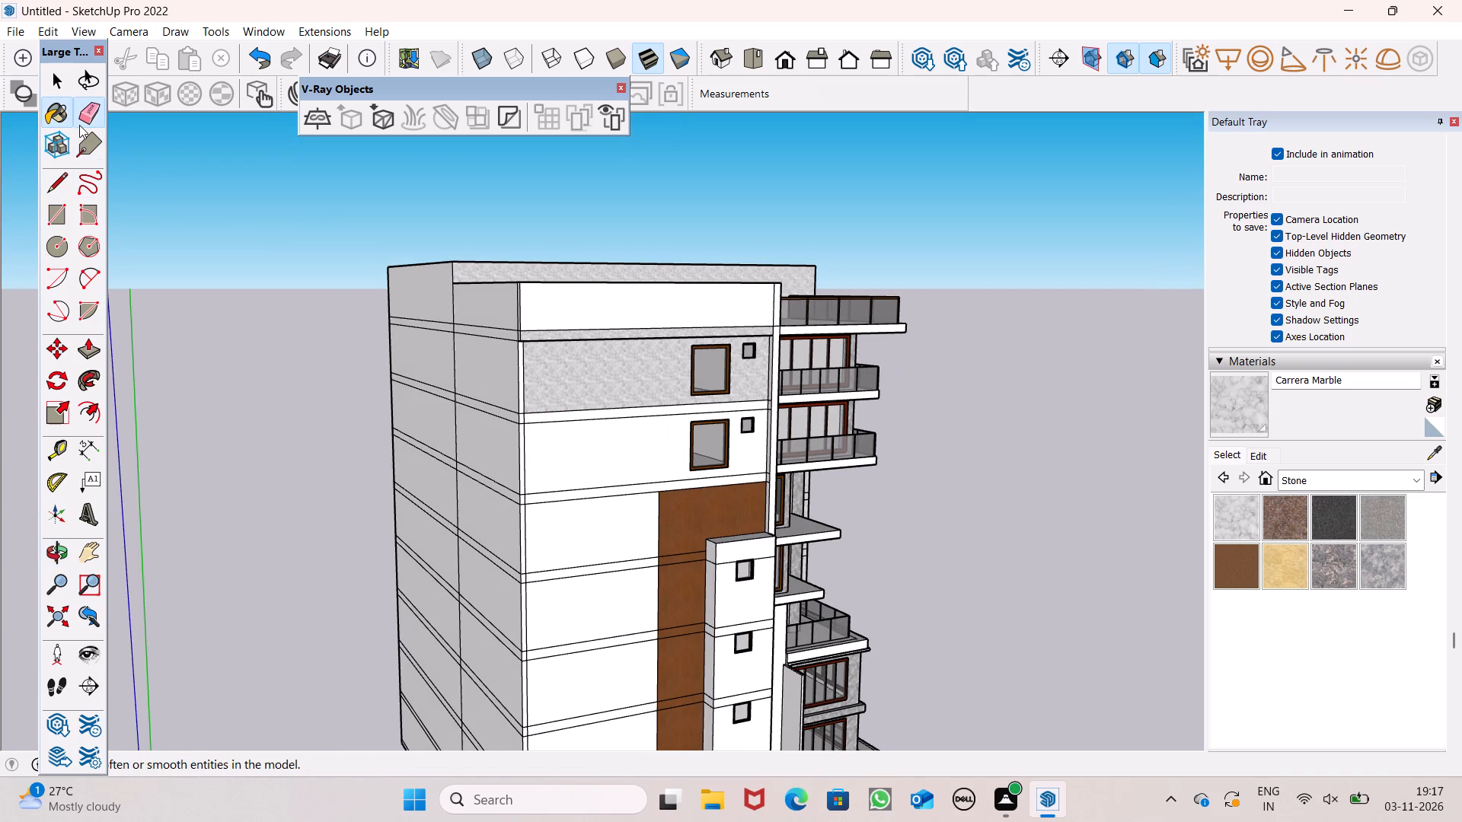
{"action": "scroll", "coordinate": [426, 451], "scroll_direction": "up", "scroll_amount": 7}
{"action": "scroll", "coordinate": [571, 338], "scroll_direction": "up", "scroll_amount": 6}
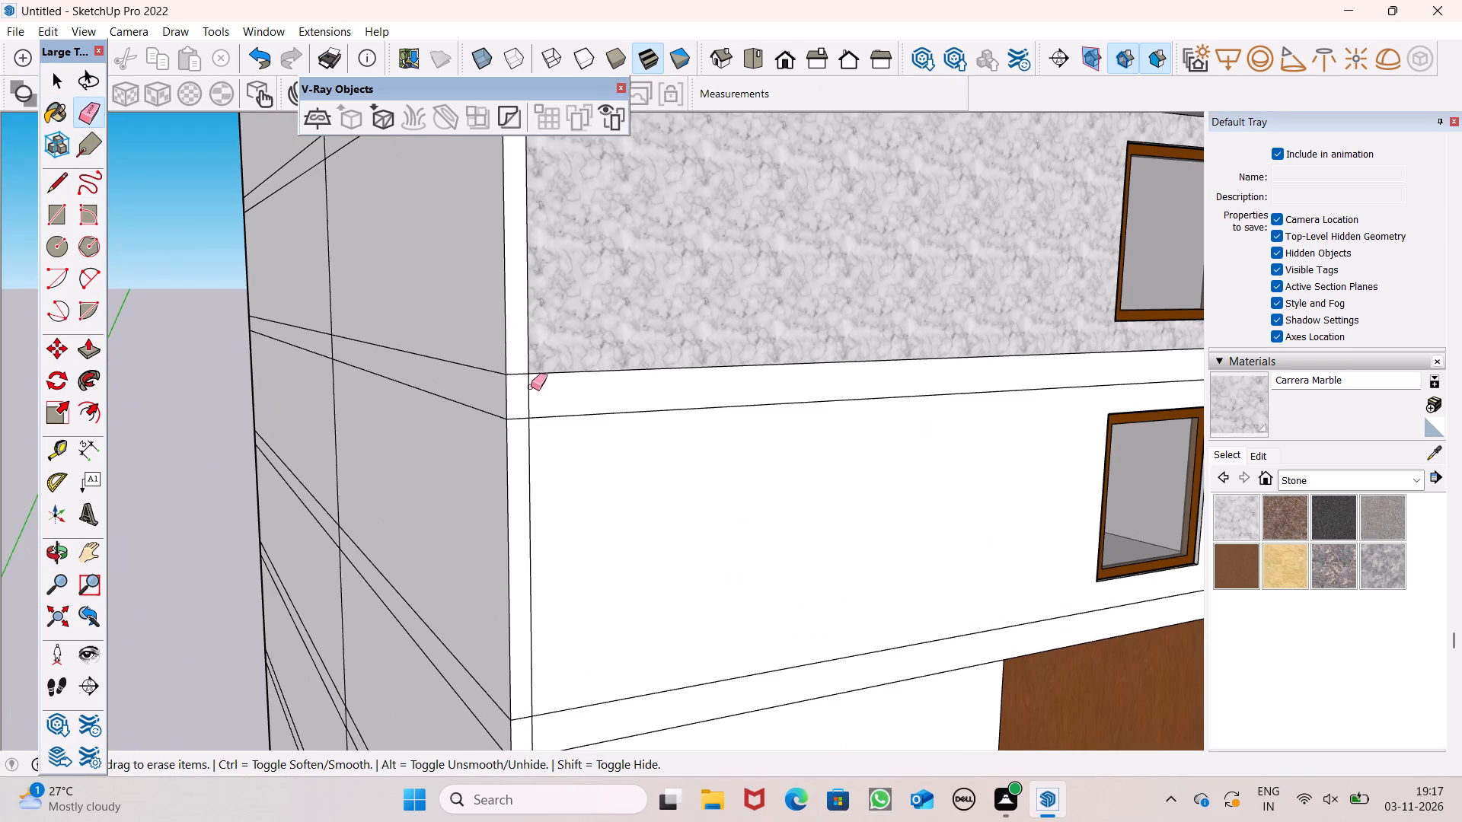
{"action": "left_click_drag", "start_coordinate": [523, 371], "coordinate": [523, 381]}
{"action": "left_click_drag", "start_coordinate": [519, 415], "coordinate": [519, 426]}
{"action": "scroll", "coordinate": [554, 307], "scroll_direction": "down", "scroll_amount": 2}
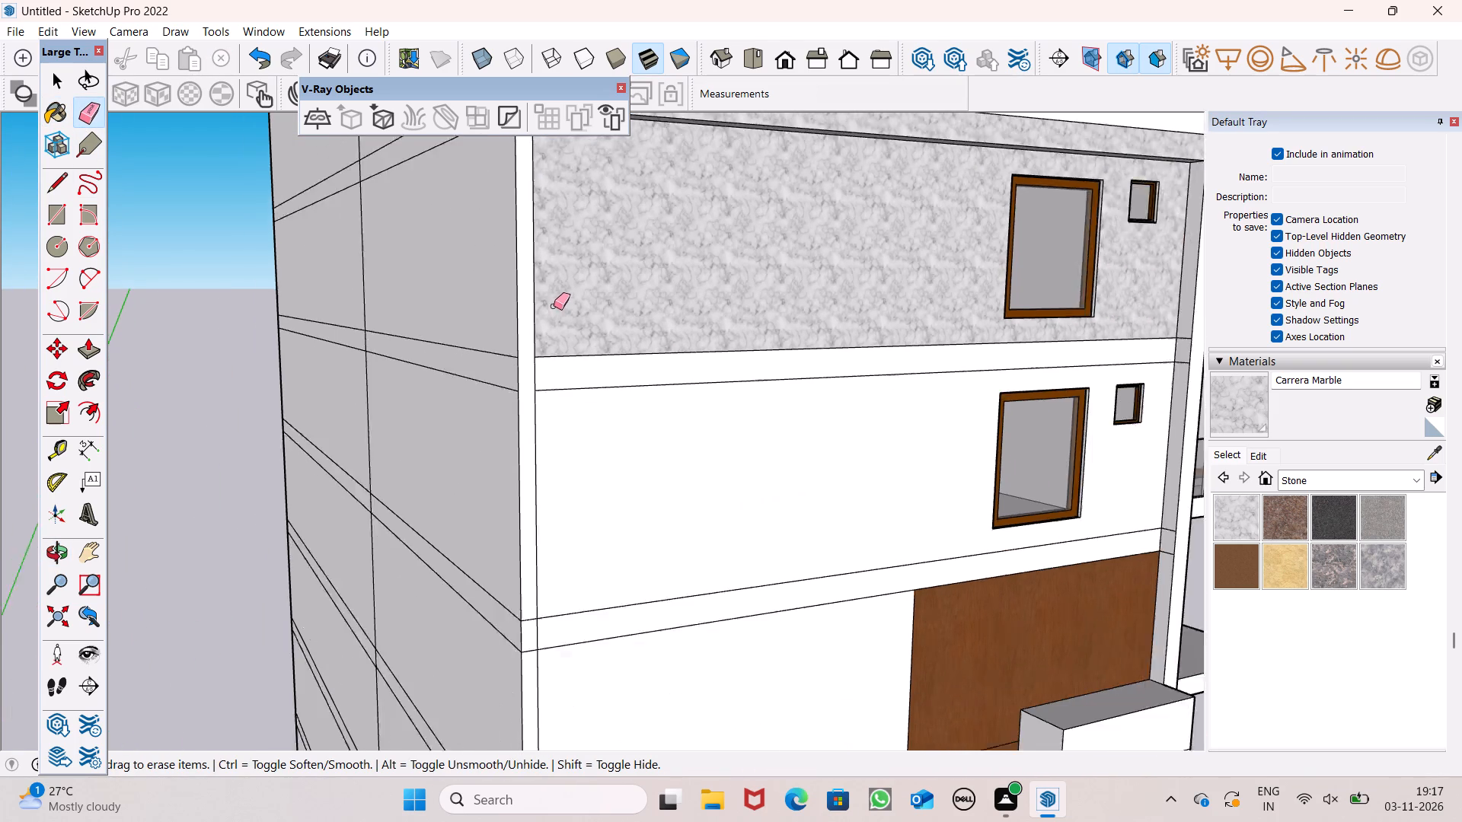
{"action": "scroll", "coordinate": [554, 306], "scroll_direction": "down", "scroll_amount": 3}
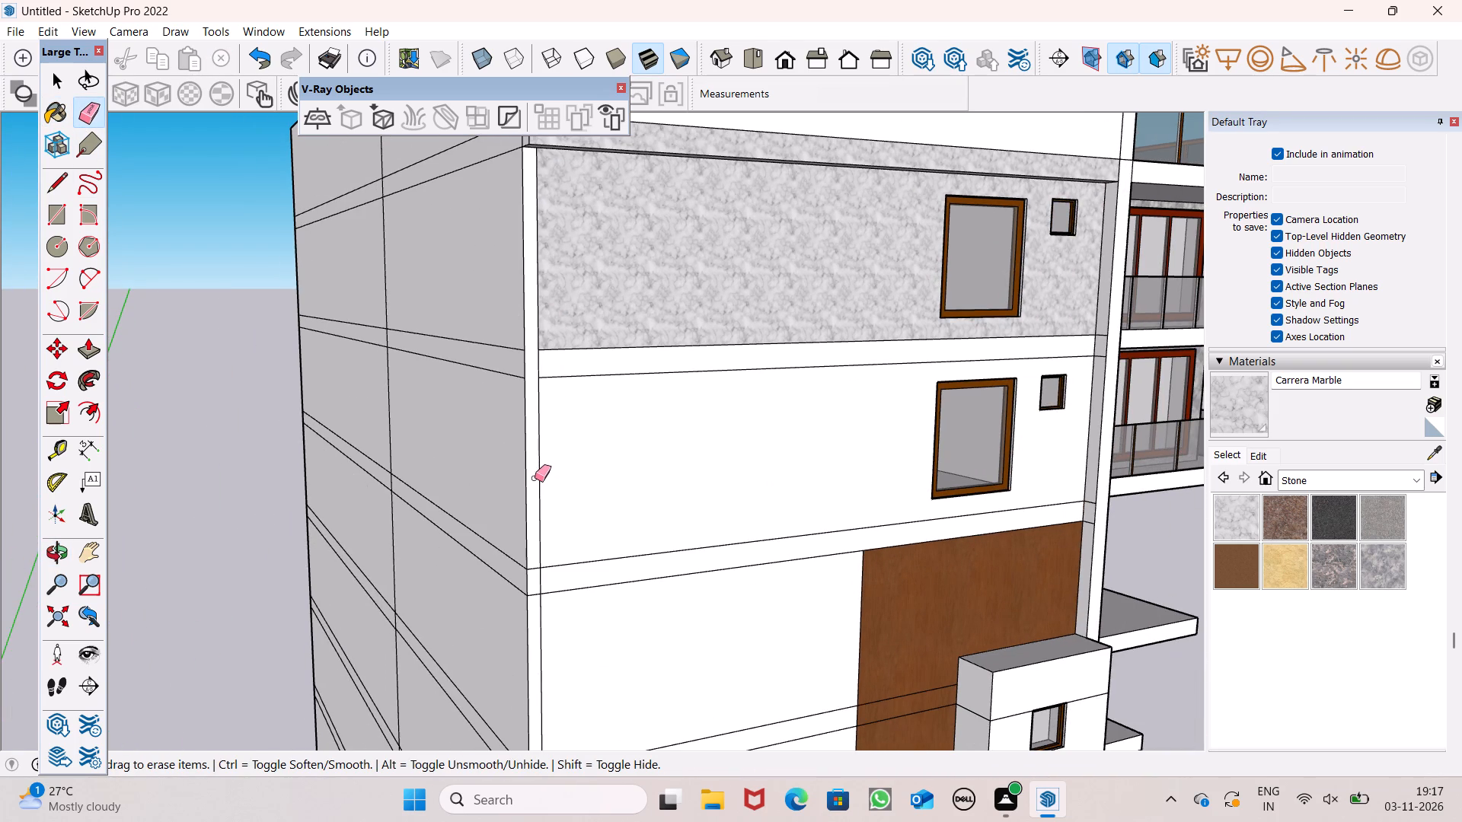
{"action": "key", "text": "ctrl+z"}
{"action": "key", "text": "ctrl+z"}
Erase the vertical corner-strip line on the wood-panelled side facade, from the top window floor down to the floor at the wood panel's top.
{"action": "left_click", "coordinate": [535, 304]}
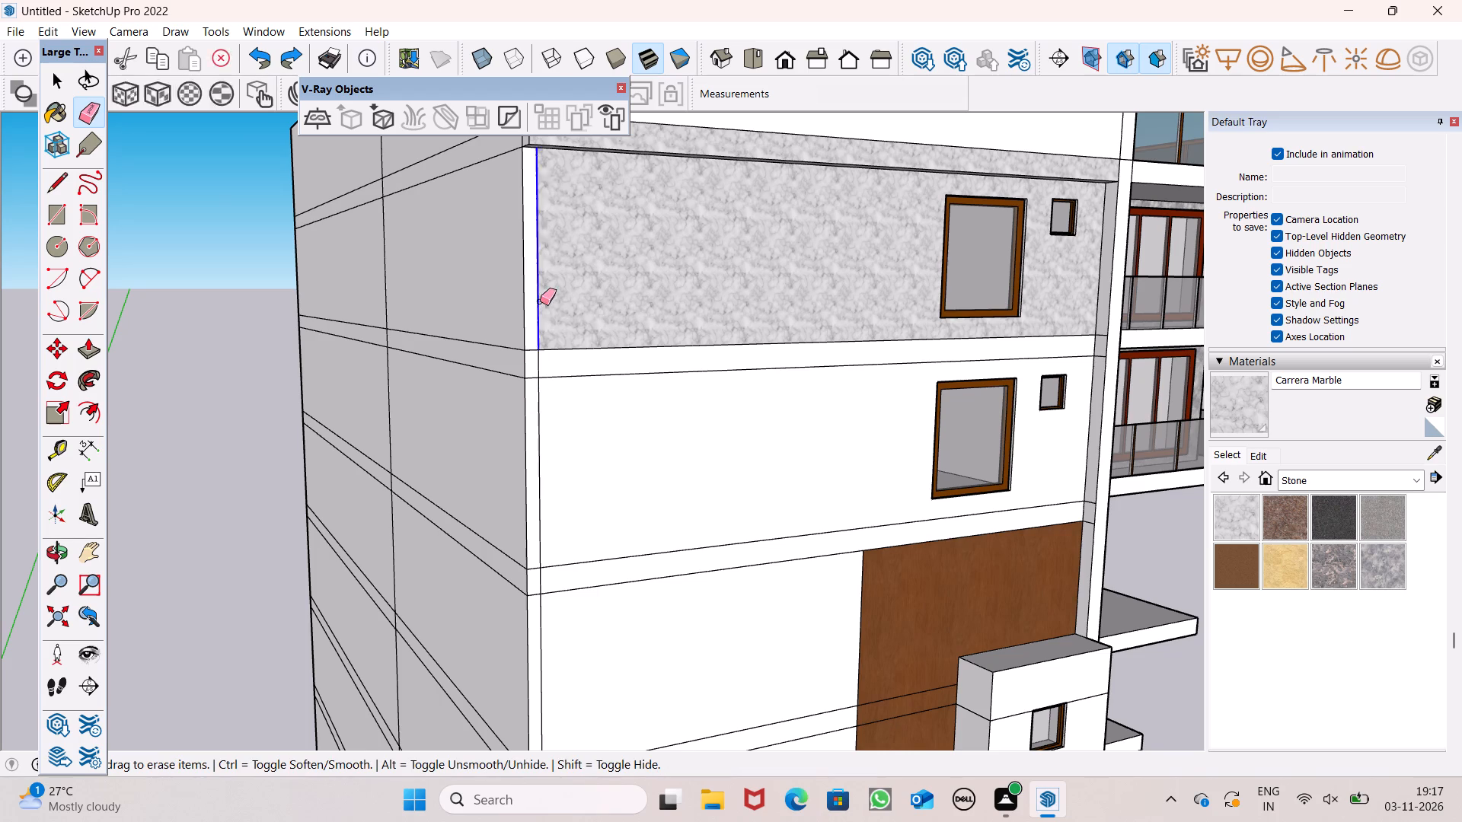
{"action": "left_click_drag", "start_coordinate": [543, 429], "coordinate": [540, 440]}
{"action": "scroll", "coordinate": [593, 231], "scroll_direction": "down", "scroll_amount": 3}
{"action": "scroll", "coordinate": [553, 356], "scroll_direction": "up", "scroll_amount": 4}
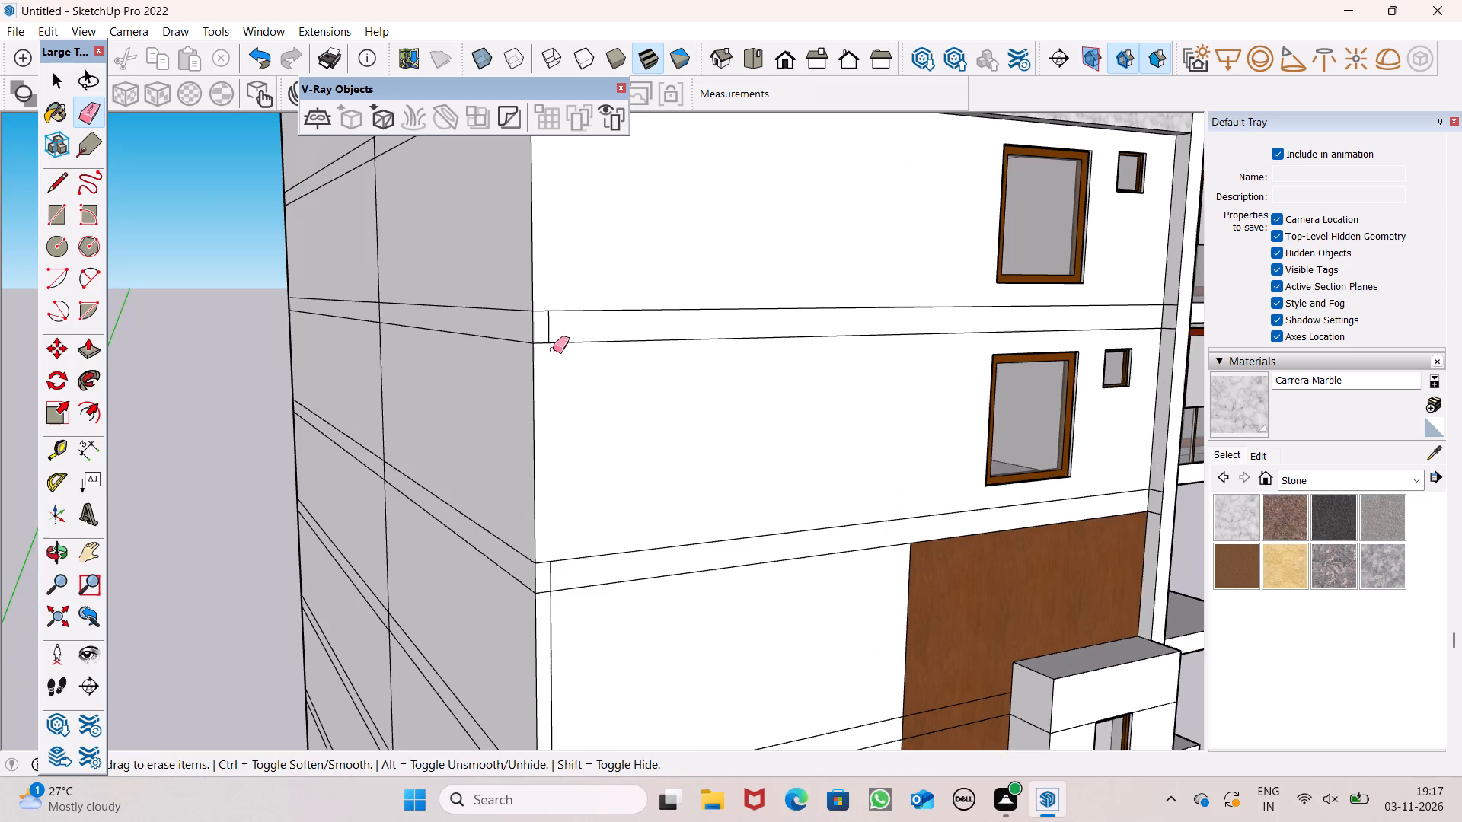
{"action": "left_click", "coordinate": [553, 332]}
{"action": "left_click_drag", "start_coordinate": [552, 327], "coordinate": [549, 334]}
{"action": "scroll", "coordinate": [576, 256], "scroll_direction": "down", "scroll_amount": 6}
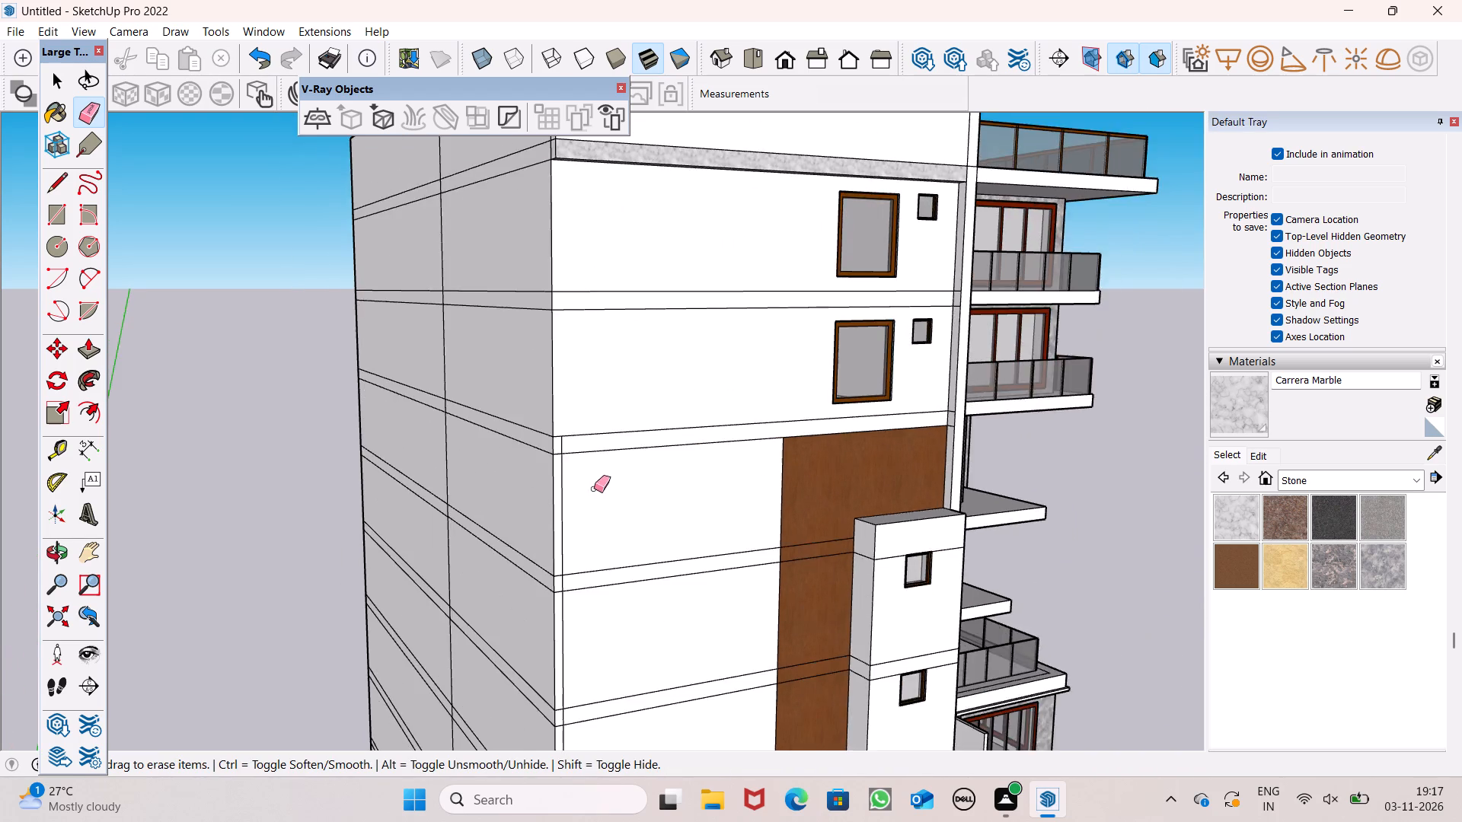
{"action": "scroll", "coordinate": [582, 499], "scroll_direction": "up", "scroll_amount": 6}
{"action": "scroll", "coordinate": [586, 398], "scroll_direction": "up", "scroll_amount": 5}
{"action": "left_click_drag", "start_coordinate": [563, 404], "coordinate": [559, 411]}
{"action": "left_click_drag", "start_coordinate": [567, 499], "coordinate": [563, 505]}
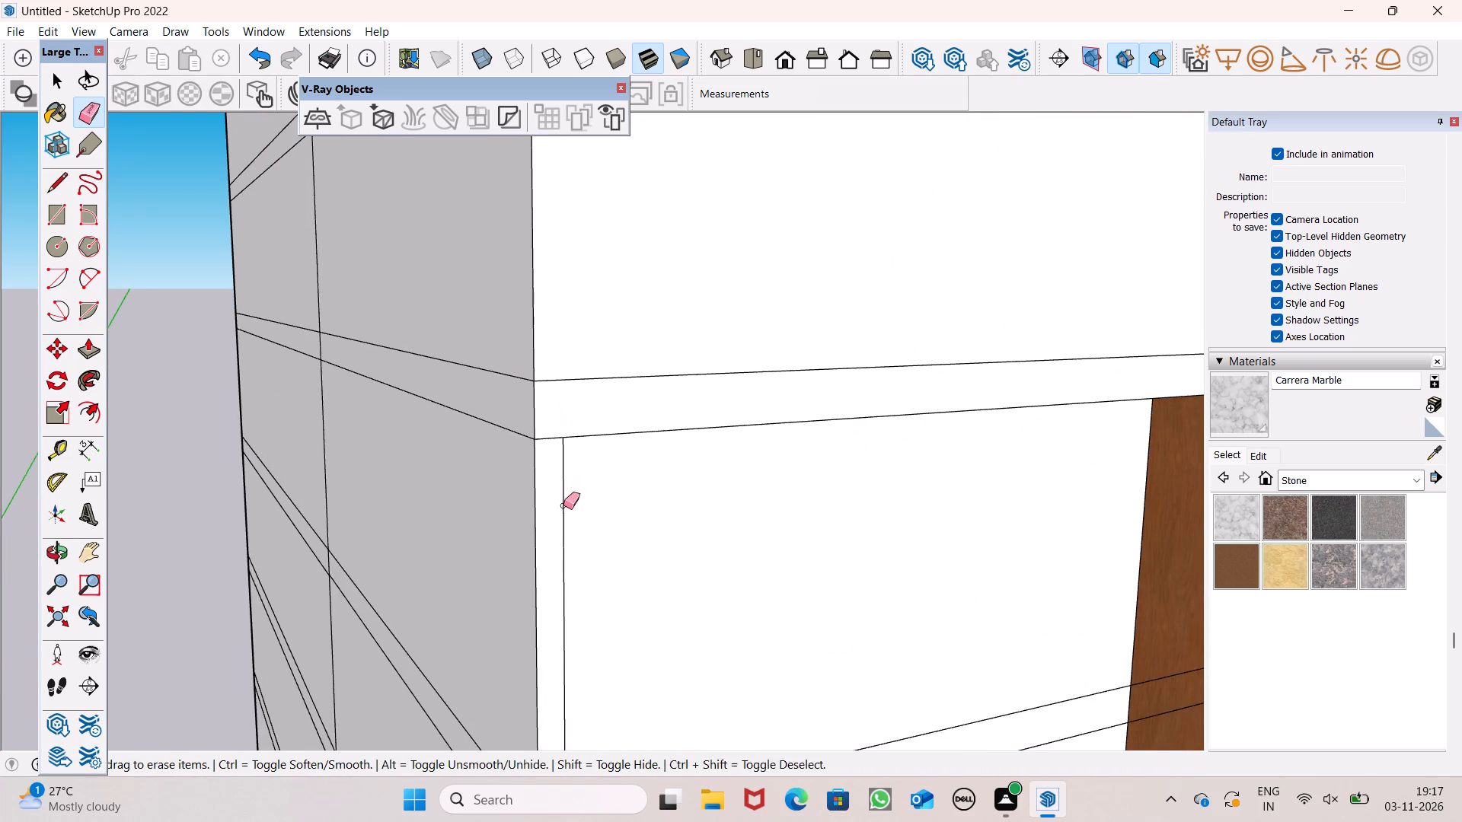
{"action": "left_click_drag", "start_coordinate": [563, 505], "coordinate": [560, 499]}
Erase the corner strip's vertical line segments along the next two floors below, including those crossing the floor bands.
{"action": "scroll", "coordinate": [663, 209], "scroll_direction": "down", "scroll_amount": 12}
{"action": "scroll", "coordinate": [597, 490], "scroll_direction": "up", "scroll_amount": 7}
{"action": "left_click_drag", "start_coordinate": [621, 482], "coordinate": [621, 471]}
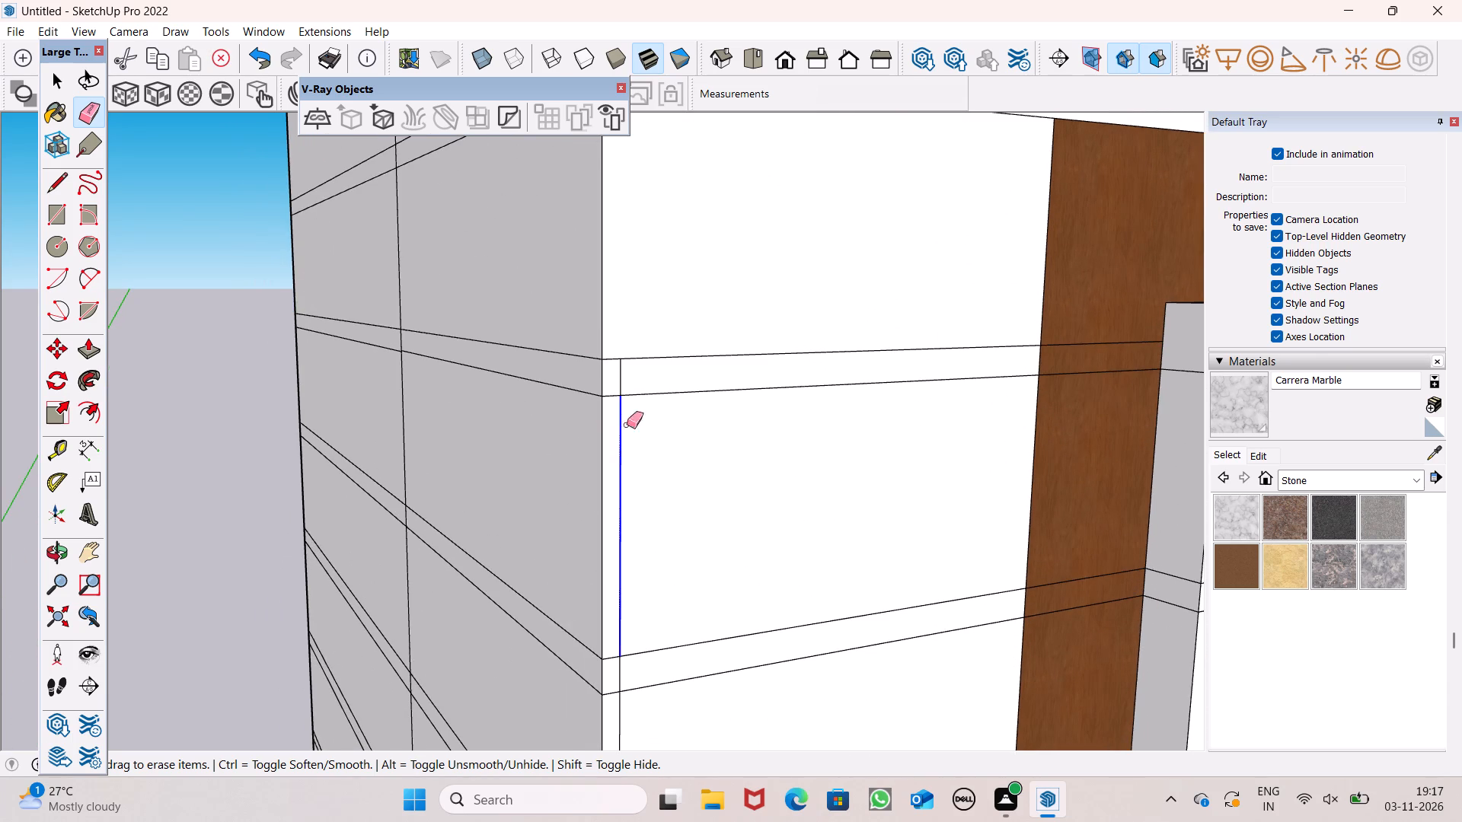
{"action": "left_click_drag", "start_coordinate": [634, 375], "coordinate": [609, 376]}
{"action": "scroll", "coordinate": [662, 244], "scroll_direction": "down", "scroll_amount": 4}
{"action": "scroll", "coordinate": [662, 244], "scroll_direction": "up", "scroll_amount": 1}
{"action": "scroll", "coordinate": [662, 244], "scroll_direction": "down", "scroll_amount": 3}
{"action": "scroll", "coordinate": [676, 604], "scroll_direction": "up", "scroll_amount": 7}
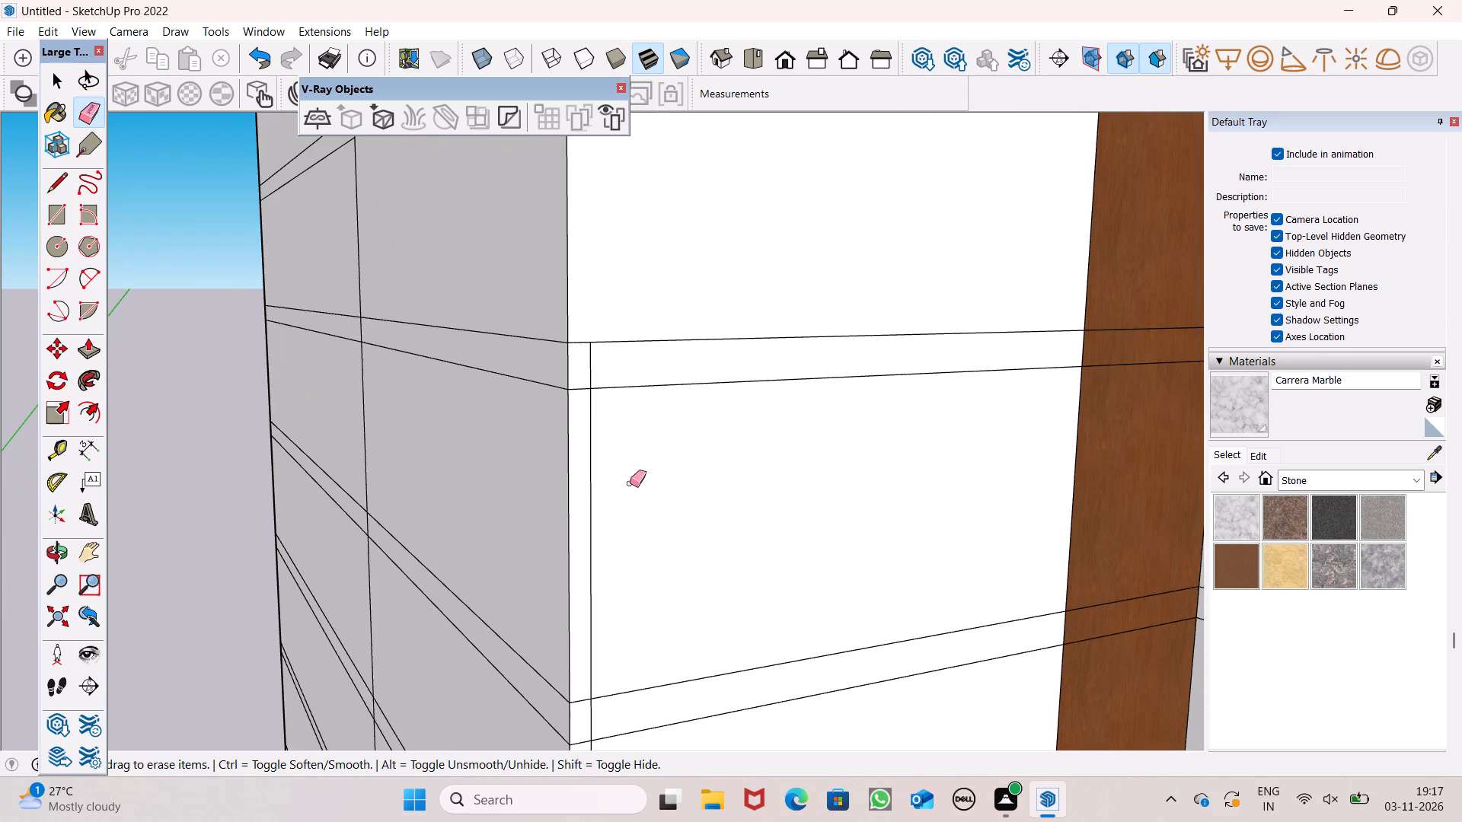
{"action": "left_click_drag", "start_coordinate": [605, 368], "coordinate": [588, 380]}
{"action": "left_click_drag", "start_coordinate": [594, 451], "coordinate": [587, 460]}
Erase the corner strip's vertical line segments on the lower-middle floors and their floor bands.
{"action": "scroll", "coordinate": [612, 279], "scroll_direction": "down", "scroll_amount": 8}
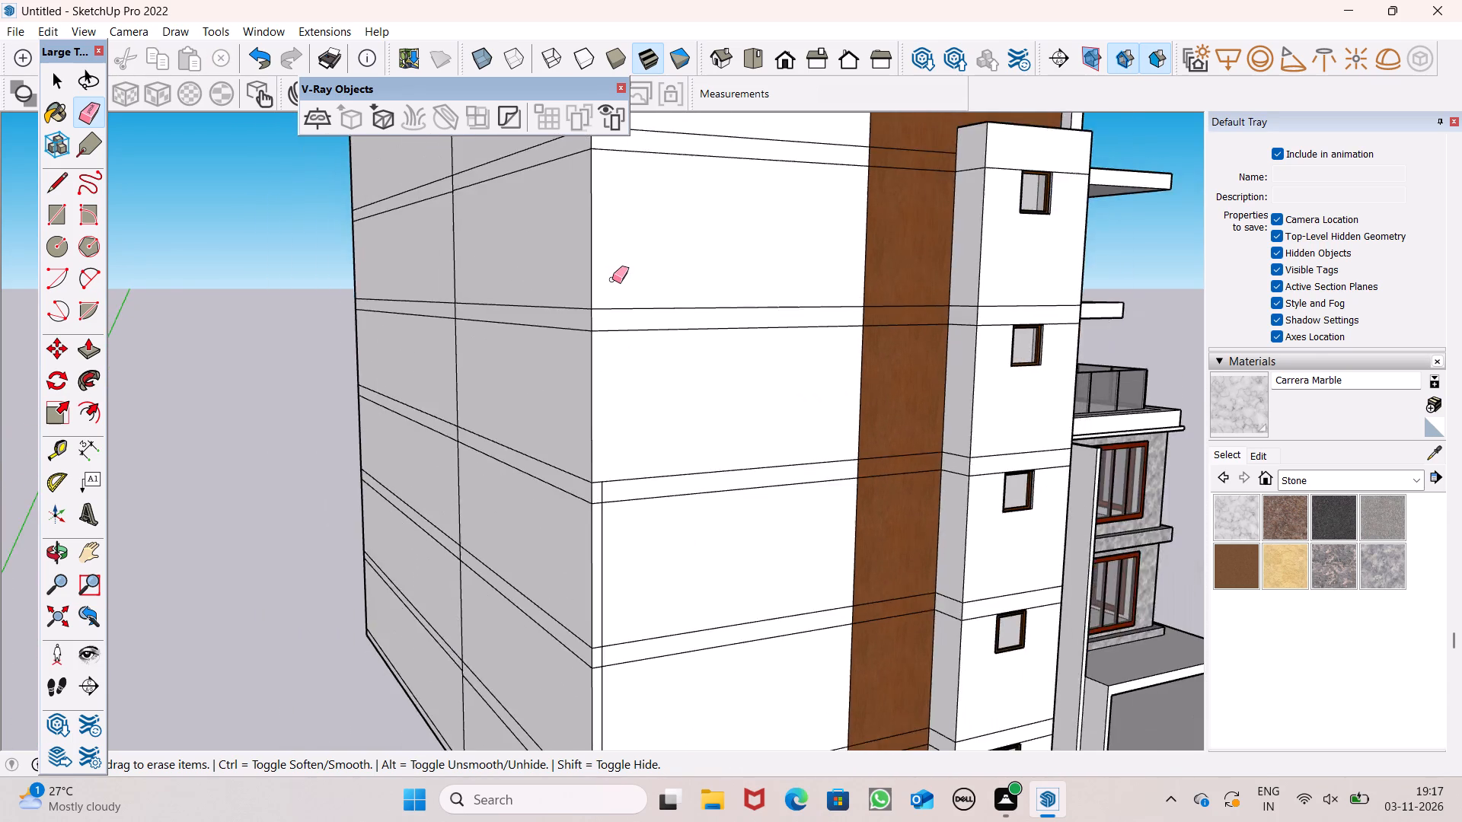
{"action": "scroll", "coordinate": [592, 263], "scroll_direction": "down", "scroll_amount": 7}
{"action": "scroll", "coordinate": [598, 486], "scroll_direction": "up", "scroll_amount": 8}
{"action": "left_click", "coordinate": [595, 494]}
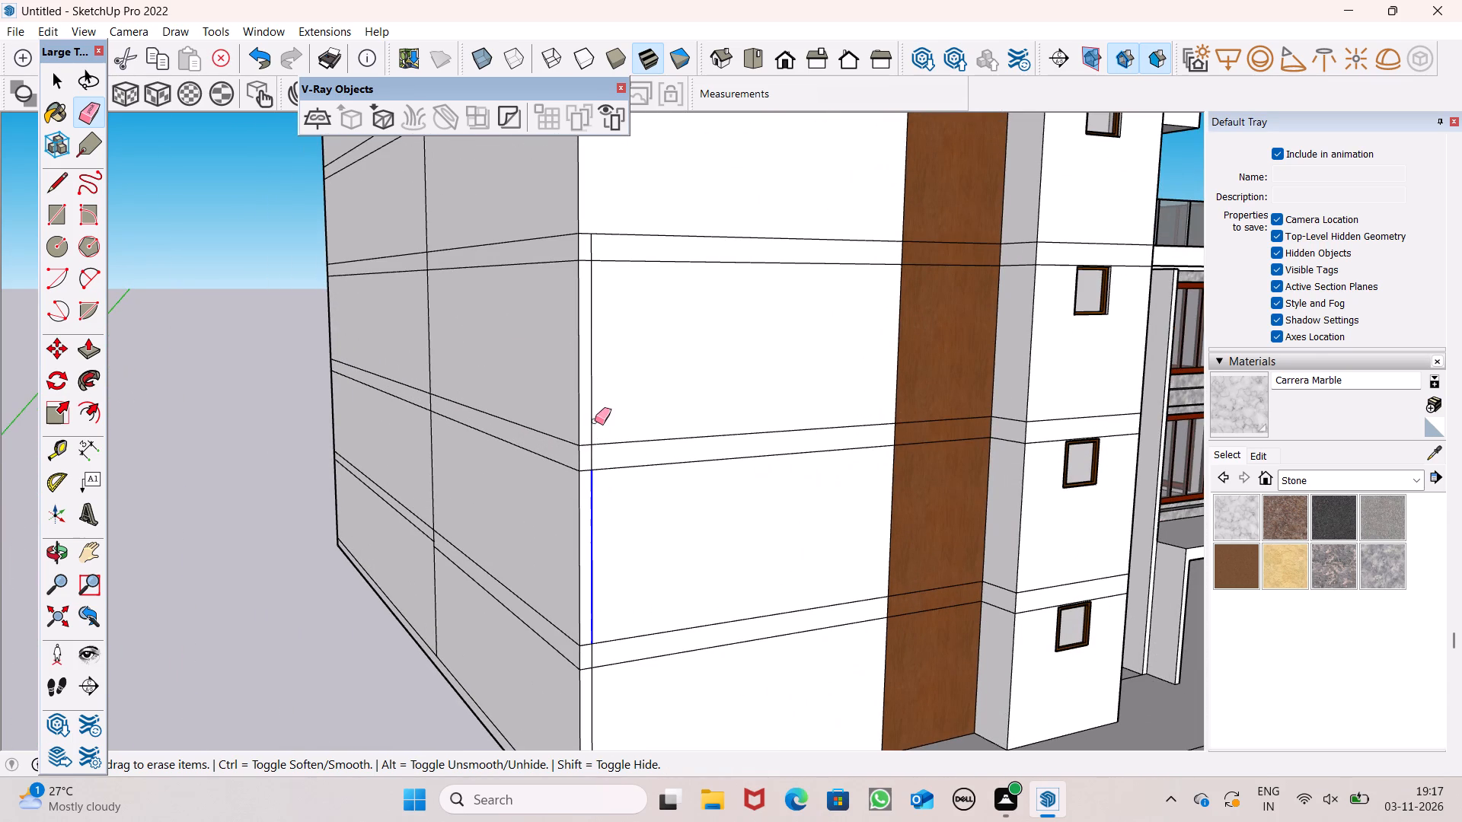
{"action": "left_click", "coordinate": [595, 418]}
{"action": "left_click", "coordinate": [595, 457]}
{"action": "left_click_drag", "start_coordinate": [599, 424], "coordinate": [590, 435]}
{"action": "left_click", "coordinate": [590, 435]}
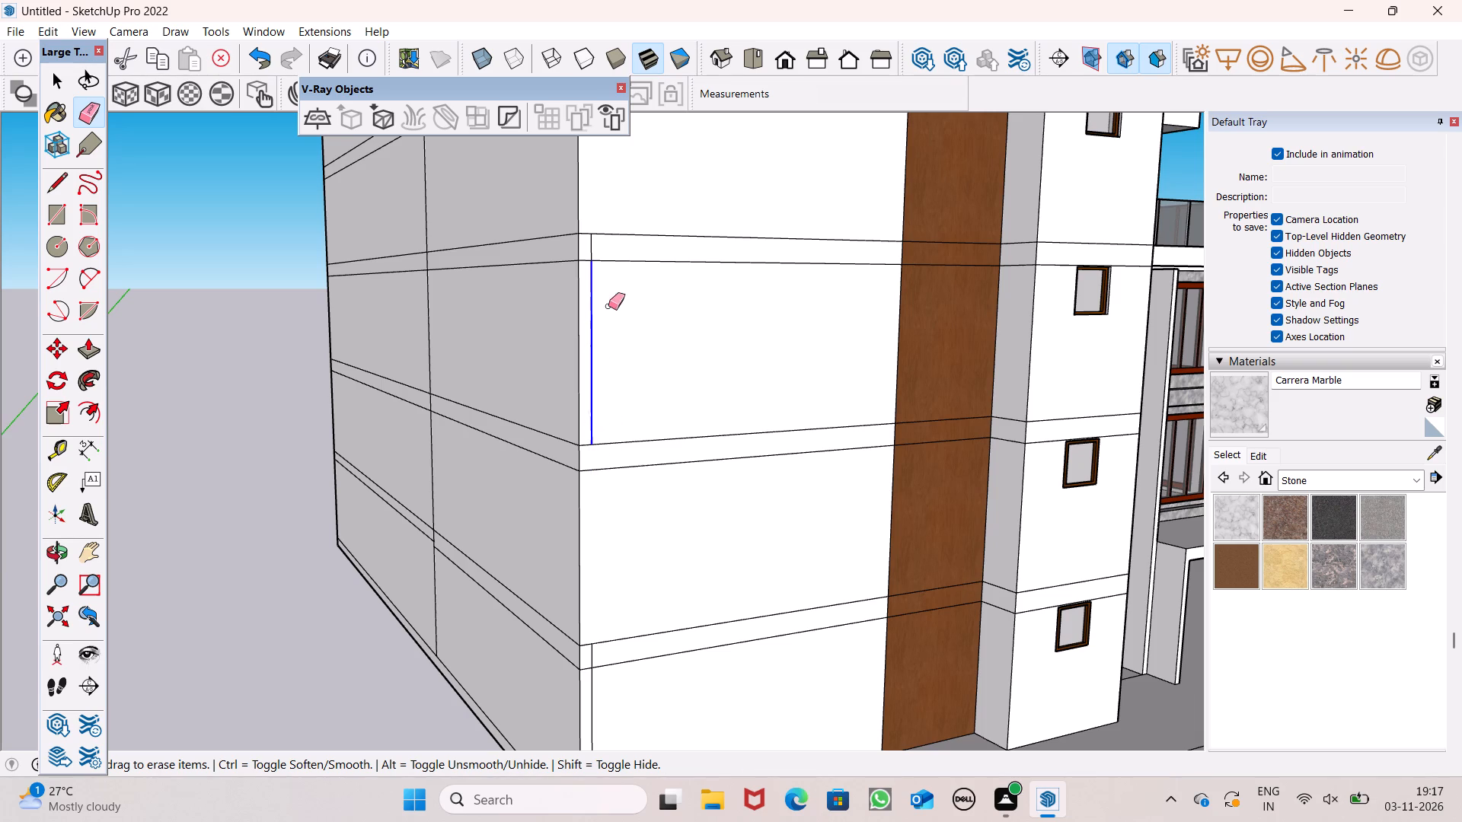
{"action": "scroll", "coordinate": [619, 203], "scroll_direction": "up", "scroll_amount": 3}
{"action": "left_click_drag", "start_coordinate": [584, 263], "coordinate": [581, 270]}
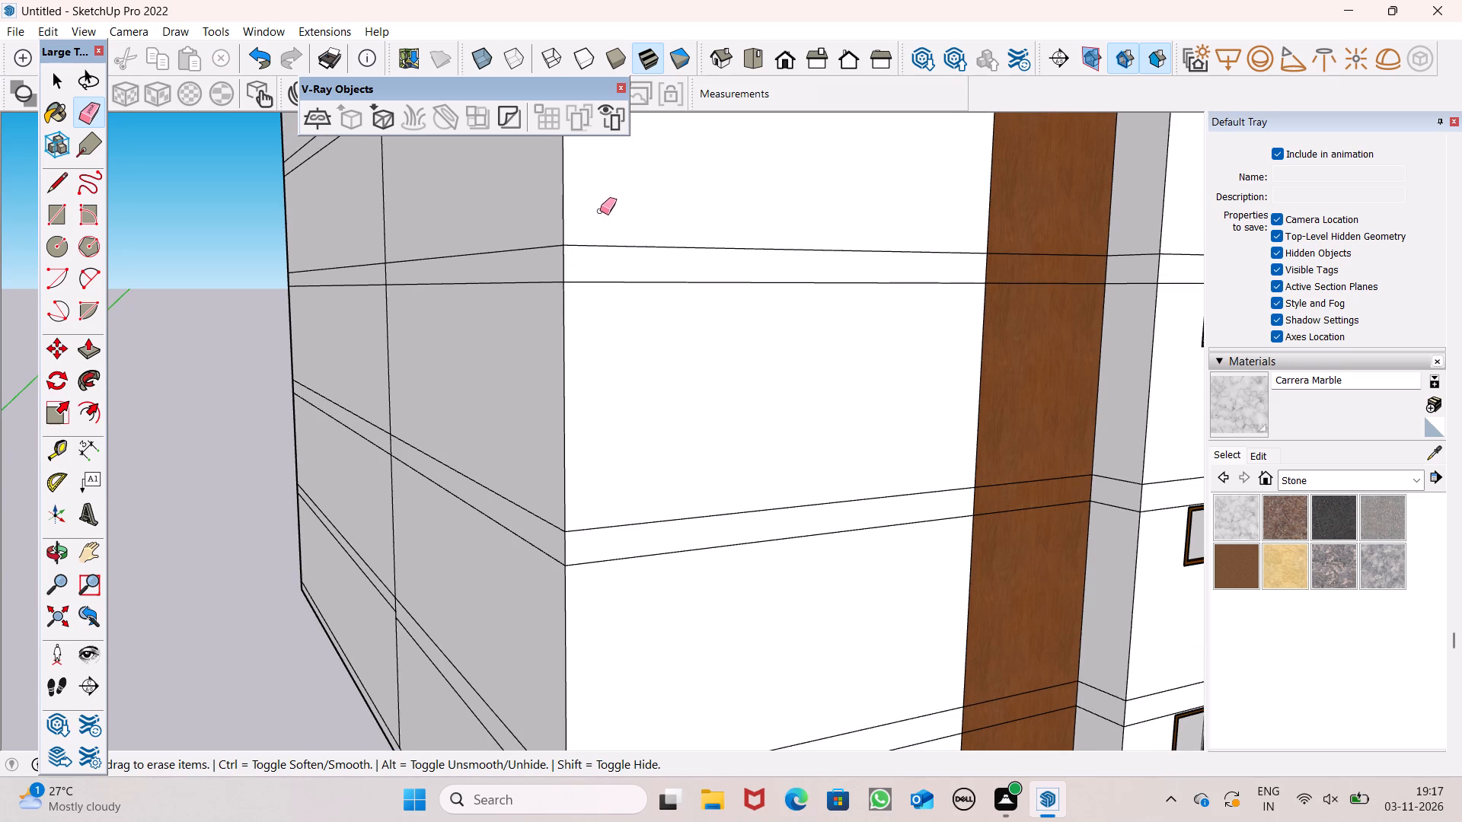
Erase the remaining corner-strip line on the ground floor and the floor band above it.
{"action": "scroll", "coordinate": [600, 210], "scroll_direction": "down", "scroll_amount": 13}
{"action": "scroll", "coordinate": [537, 378], "scroll_direction": "down", "scroll_amount": 3}
{"action": "scroll", "coordinate": [543, 440], "scroll_direction": "up", "scroll_amount": 6}
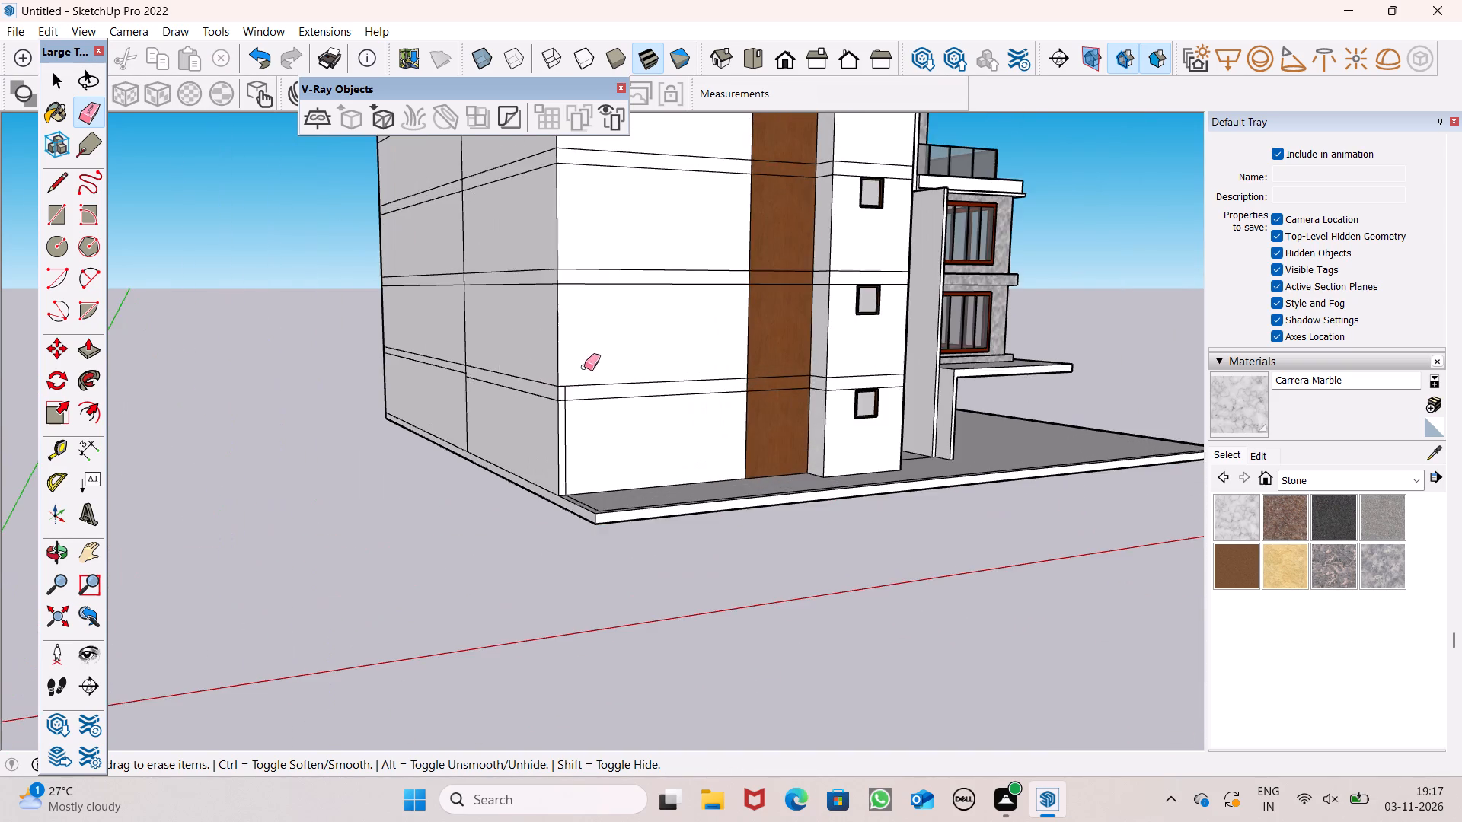
{"action": "scroll", "coordinate": [553, 395], "scroll_direction": "up", "scroll_amount": 12}
{"action": "left_click_drag", "start_coordinate": [608, 401], "coordinate": [596, 409]}
{"action": "left_click_drag", "start_coordinate": [602, 438], "coordinate": [602, 444]}
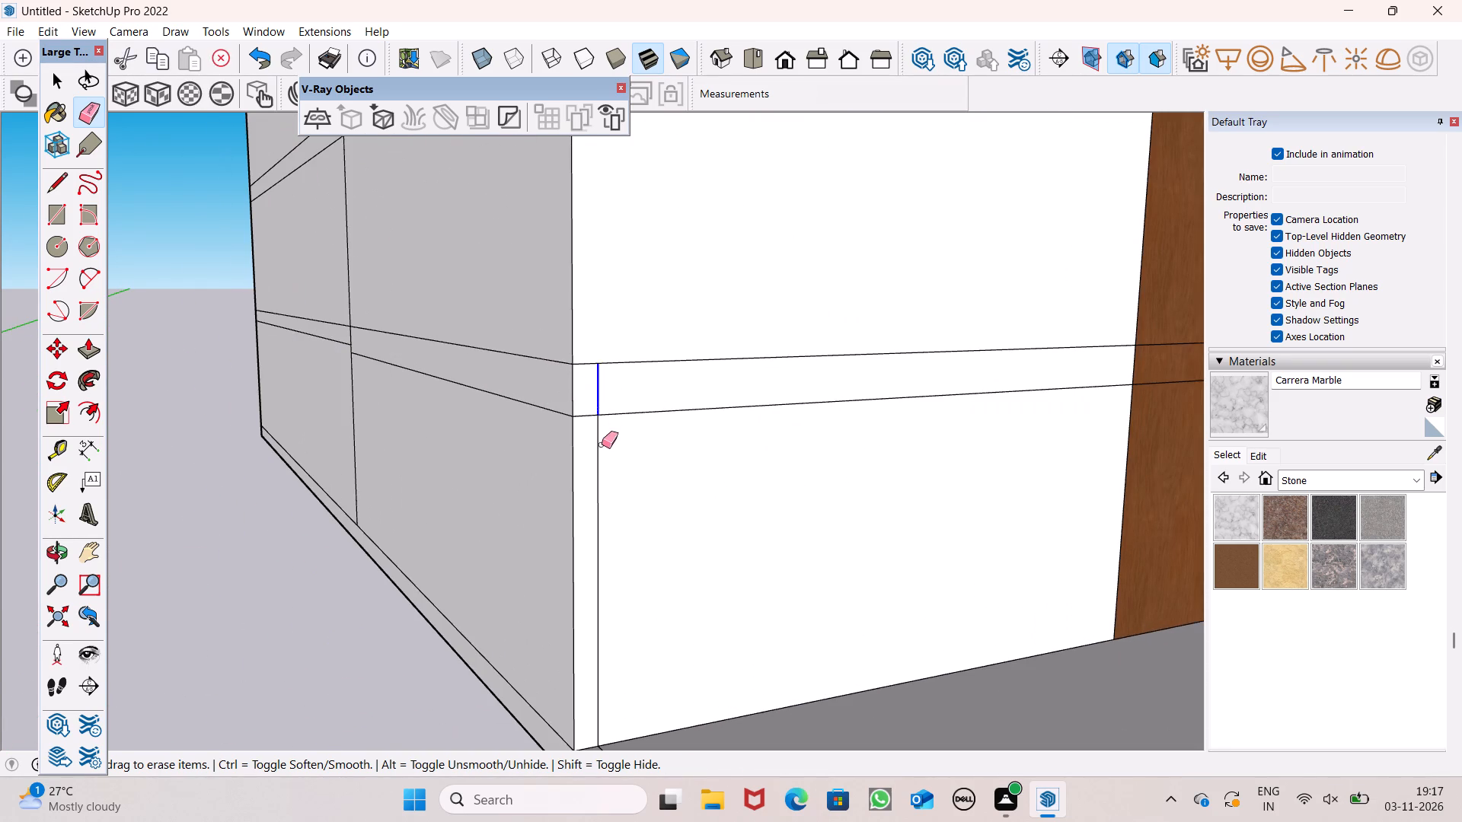
{"action": "left_click_drag", "start_coordinate": [602, 444], "coordinate": [598, 456]}
Paint the lowest four floors and their bands, between the corner and the wood panel, with Carrera Marble.
{"action": "left_click", "coordinate": [1247, 410]}
{"action": "left_click_drag", "start_coordinate": [826, 259], "coordinate": [819, 266]}
{"action": "left_click", "coordinate": [806, 384]}
{"action": "left_click_drag", "start_coordinate": [808, 467], "coordinate": [808, 488]}
{"action": "scroll", "coordinate": [749, 476], "scroll_direction": "down", "scroll_amount": 13}
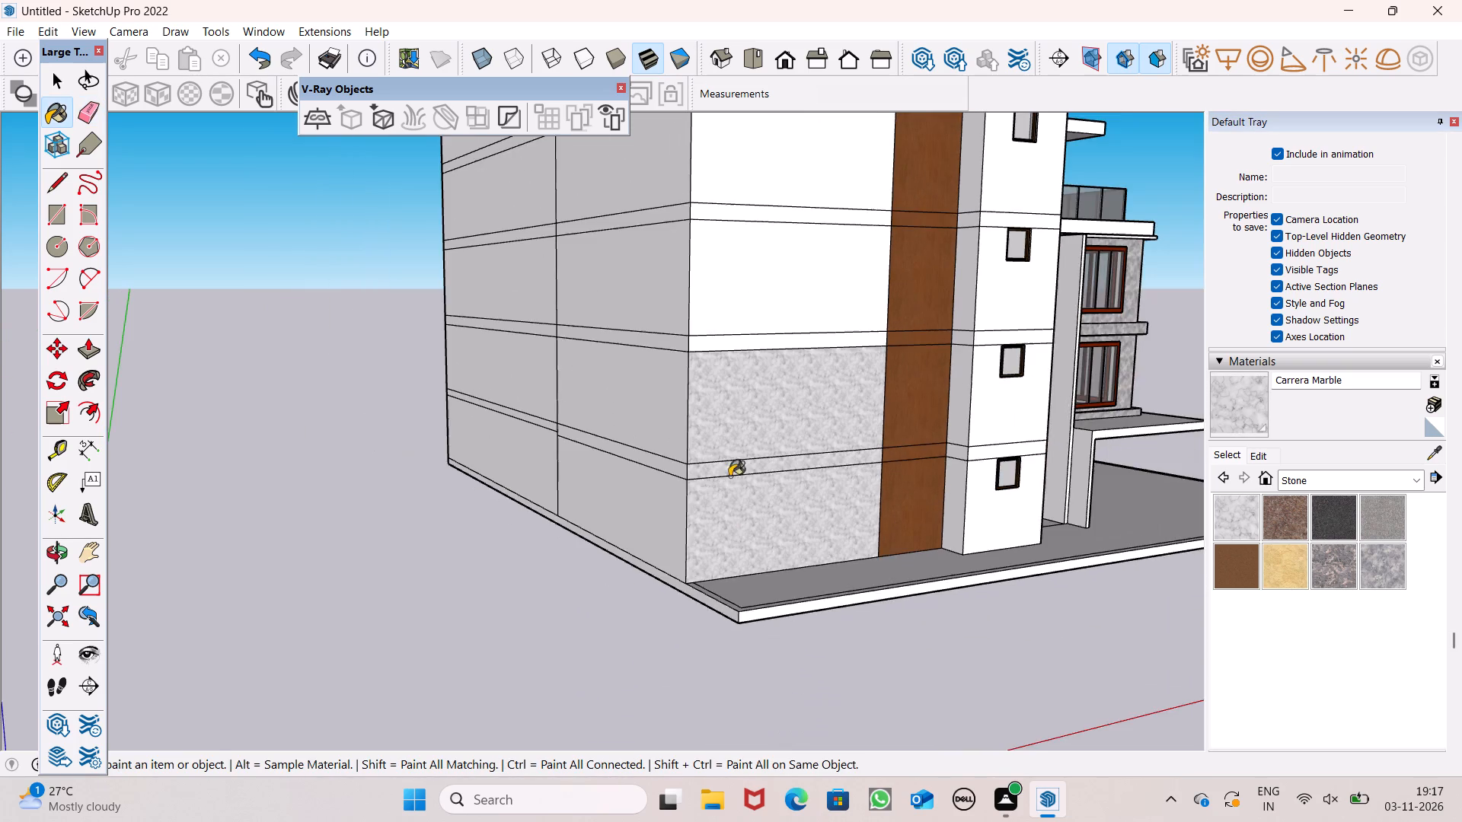
{"action": "scroll", "coordinate": [772, 249], "scroll_direction": "up", "scroll_amount": 5}
{"action": "left_click", "coordinate": [771, 218]}
{"action": "left_click_drag", "start_coordinate": [777, 239], "coordinate": [778, 249]}
{"action": "left_click", "coordinate": [778, 270]}
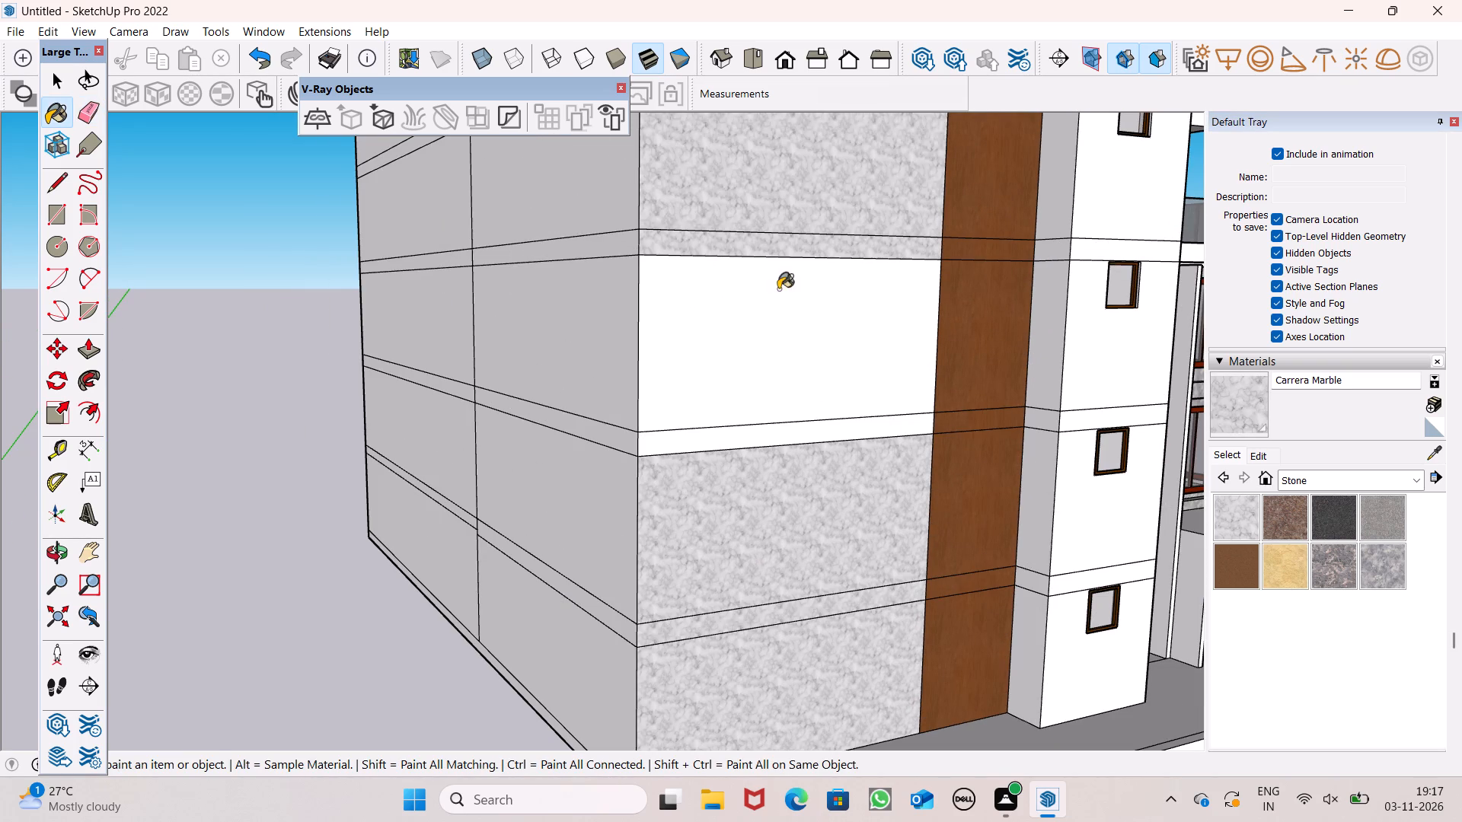
{"action": "left_click_drag", "start_coordinate": [778, 318], "coordinate": [778, 355]}
{"action": "left_click", "coordinate": [783, 439]}
Paint the two upper floors beside the wood panel, together with their floor bands, with Carrera Marble.
{"action": "scroll", "coordinate": [626, 531], "scroll_direction": "down", "scroll_amount": 11}
{"action": "scroll", "coordinate": [675, 304], "scroll_direction": "up", "scroll_amount": 6}
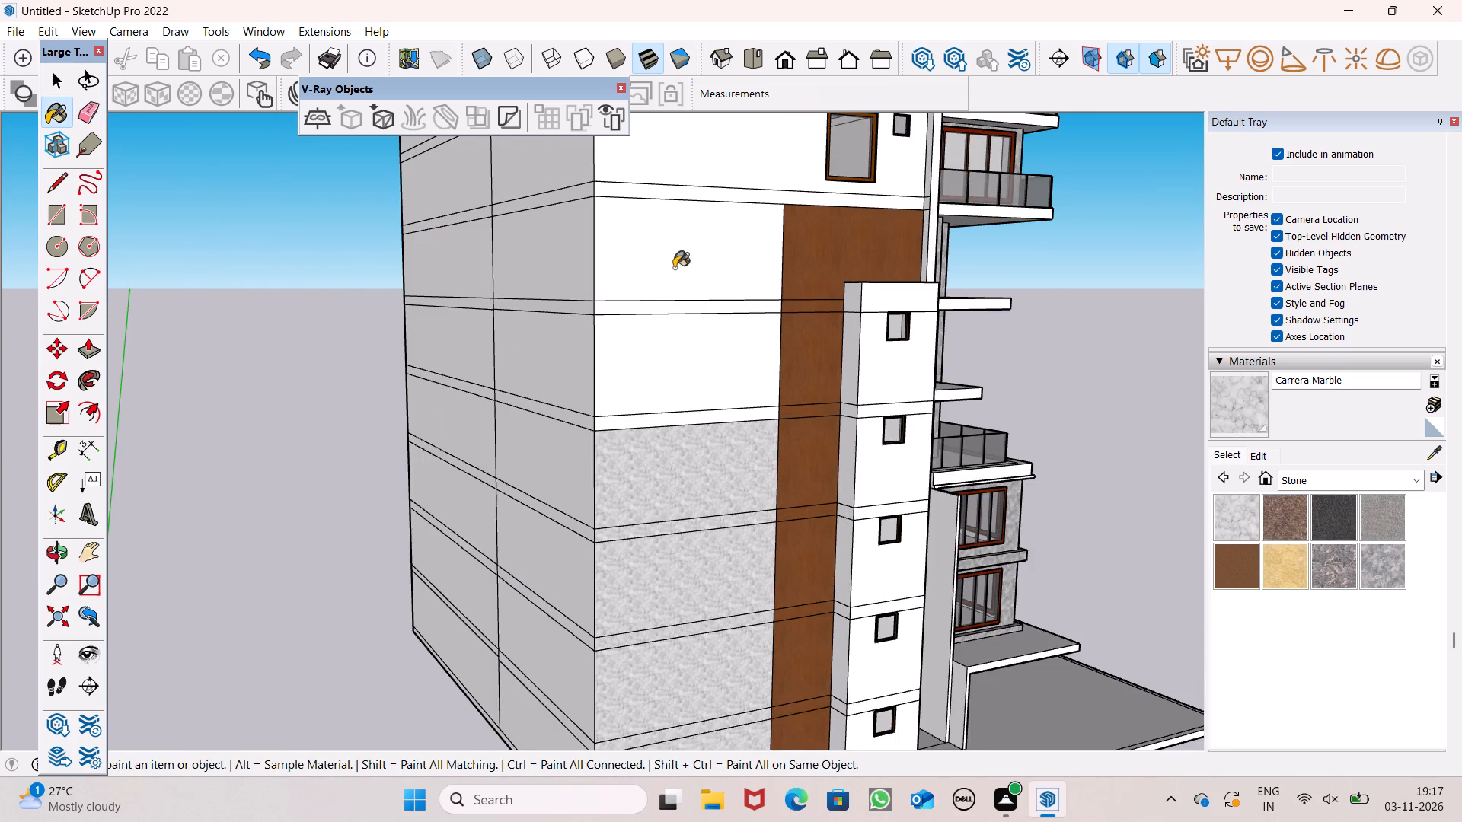
{"action": "left_click", "coordinate": [674, 268]}
{"action": "left_click_drag", "start_coordinate": [672, 285], "coordinate": [672, 304]}
{"action": "left_click", "coordinate": [672, 352]}
{"action": "left_click", "coordinate": [679, 433]}
{"action": "scroll", "coordinate": [656, 432], "scroll_direction": "down", "scroll_amount": 5}
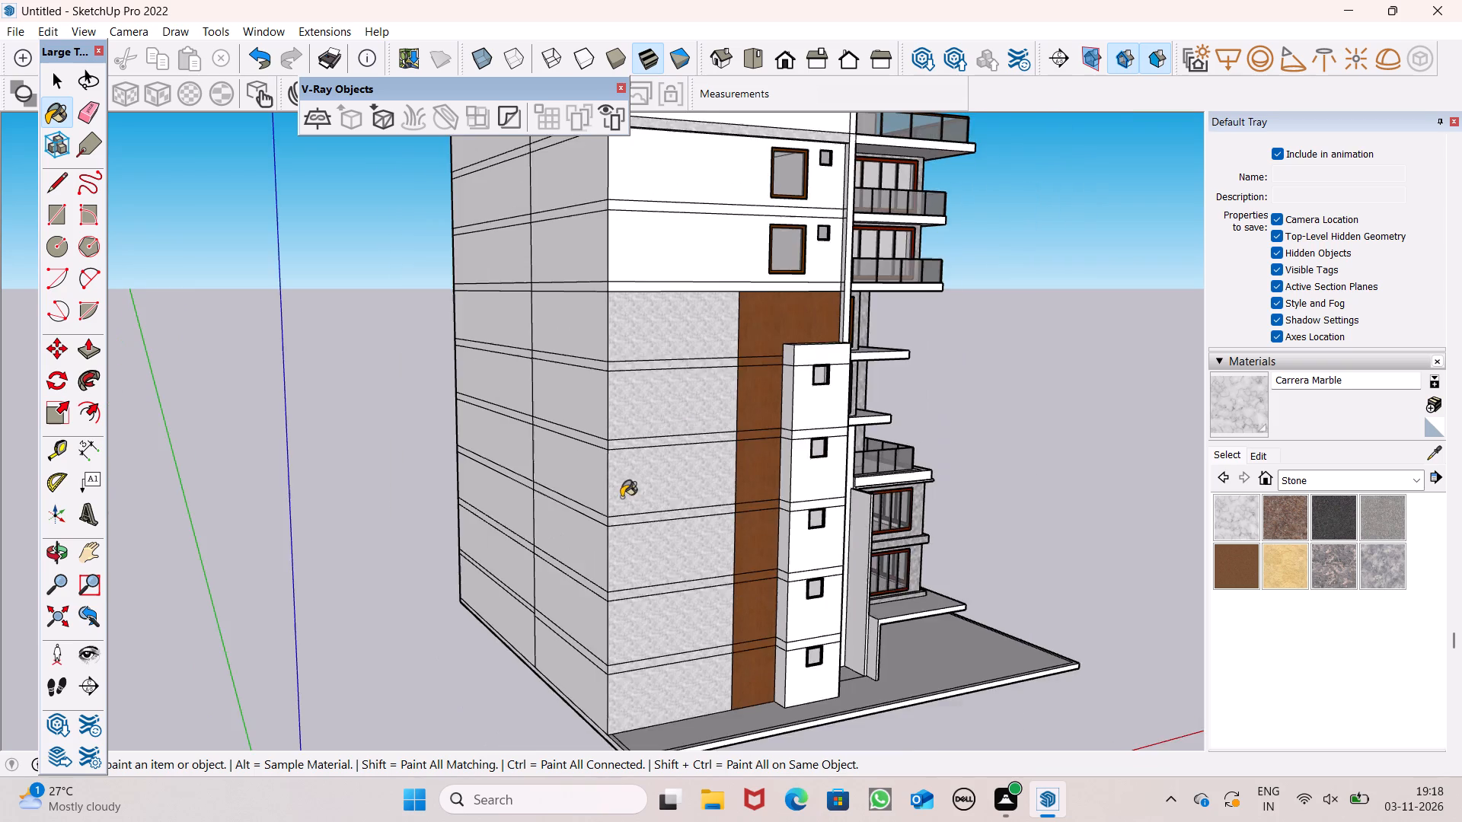
Paint the top two window floors, their floor bands and the roof parapet of this side facade with Carrera Marble.
{"action": "scroll", "coordinate": [661, 320], "scroll_direction": "up", "scroll_amount": 5}
{"action": "left_click", "coordinate": [653, 200]}
{"action": "left_click", "coordinate": [655, 275]}
{"action": "scroll", "coordinate": [626, 441], "scroll_direction": "down", "scroll_amount": 8}
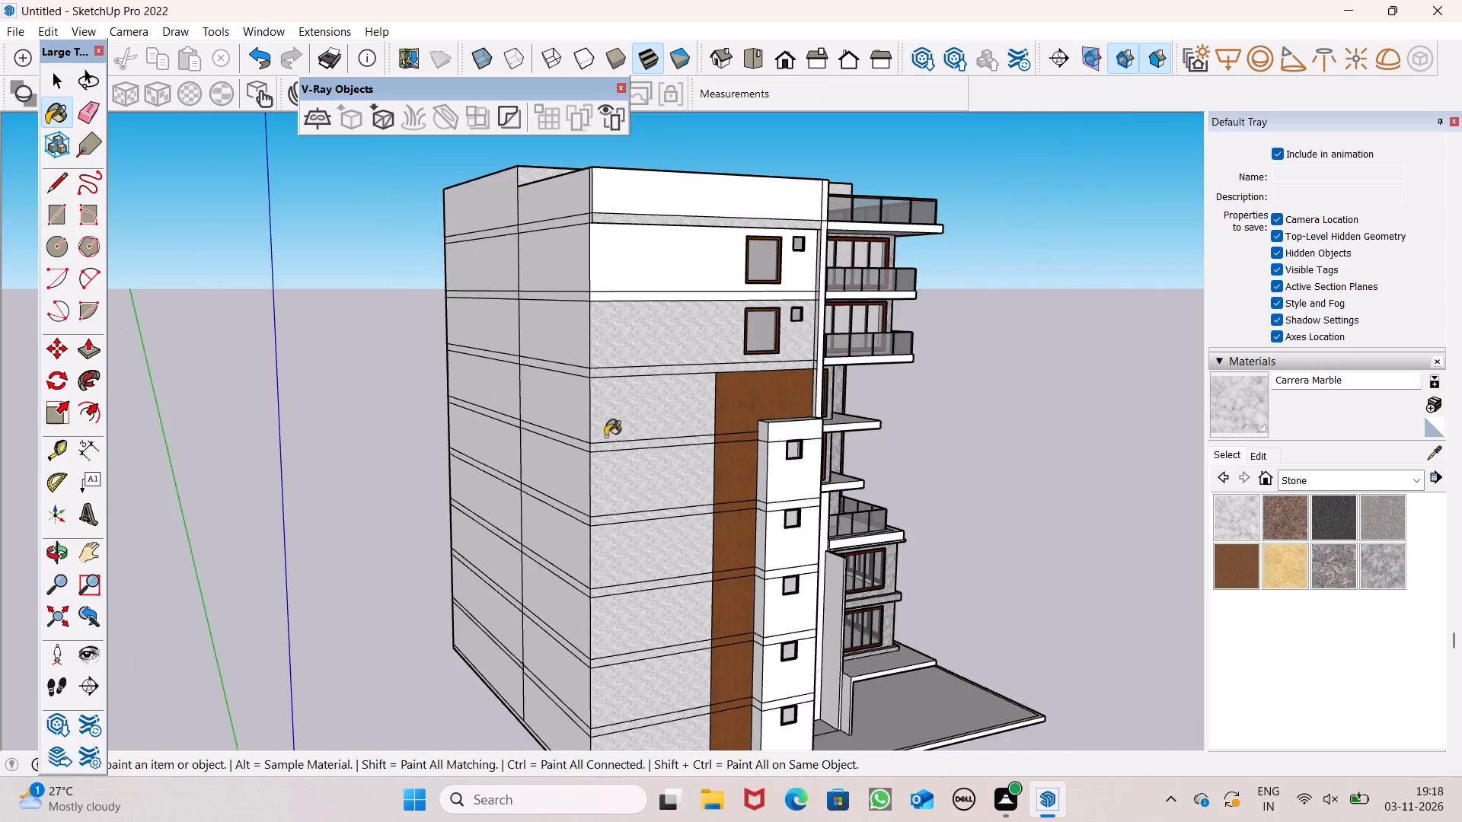
{"action": "scroll", "coordinate": [630, 274], "scroll_direction": "up", "scroll_amount": 6}
{"action": "left_click_drag", "start_coordinate": [651, 218], "coordinate": [651, 230]}
{"action": "left_click", "coordinate": [634, 342]}
{"action": "left_click", "coordinate": [624, 398]}
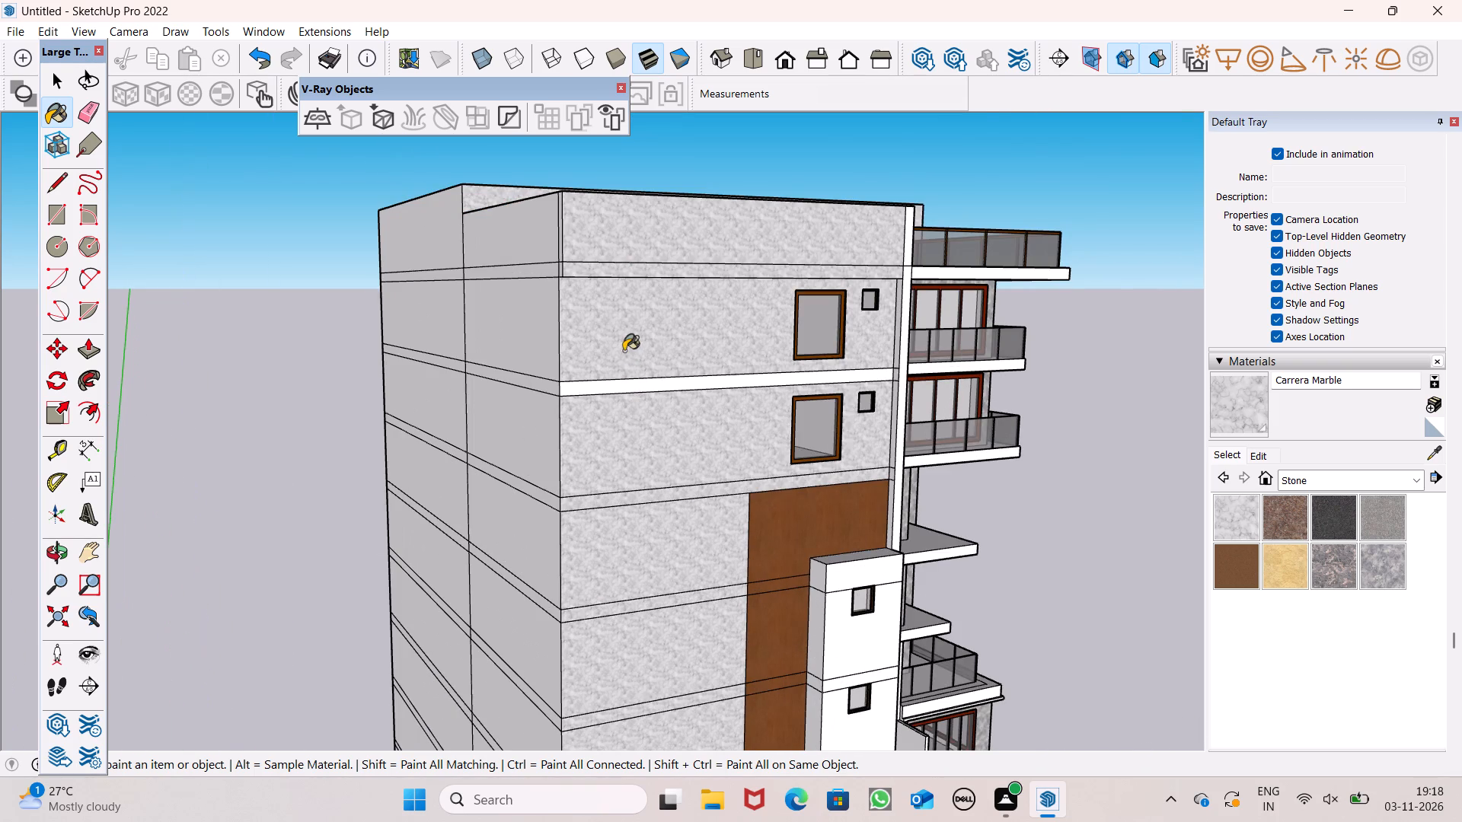
{"action": "left_click", "coordinate": [615, 379]}
Paint the tall wall face beside the projecting corner balconies, around from the side facade, with Carrera Marble.
{"action": "middle_click_drag", "start_coordinate": [667, 401], "coordinate": [583, 521]}
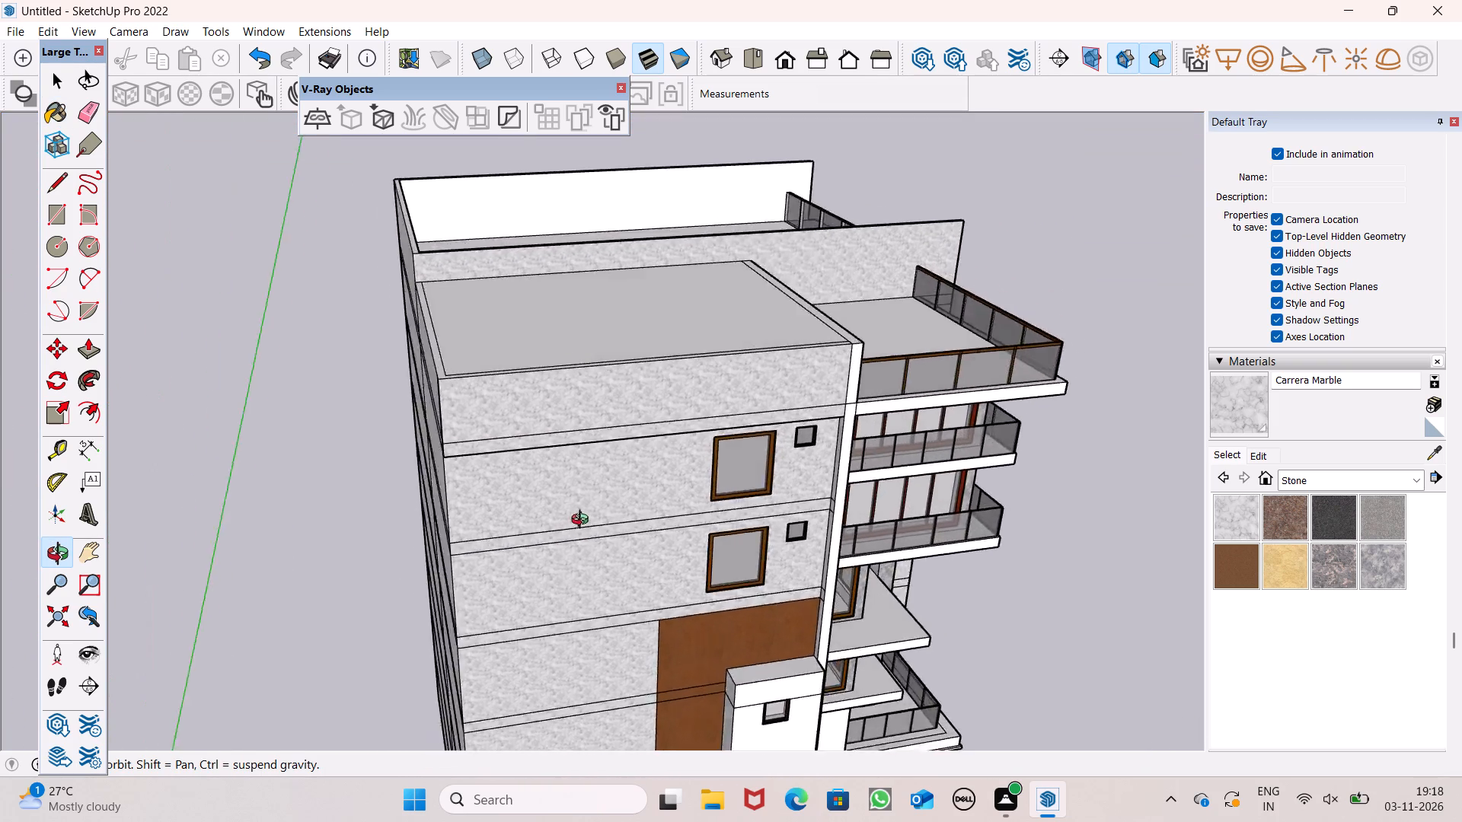
{"action": "middle_click_drag", "start_coordinate": [583, 521], "coordinate": [454, 491]}
{"action": "scroll", "coordinate": [607, 406], "scroll_direction": "up", "scroll_amount": 2}
{"action": "scroll", "coordinate": [649, 364], "scroll_direction": "down", "scroll_amount": 3}
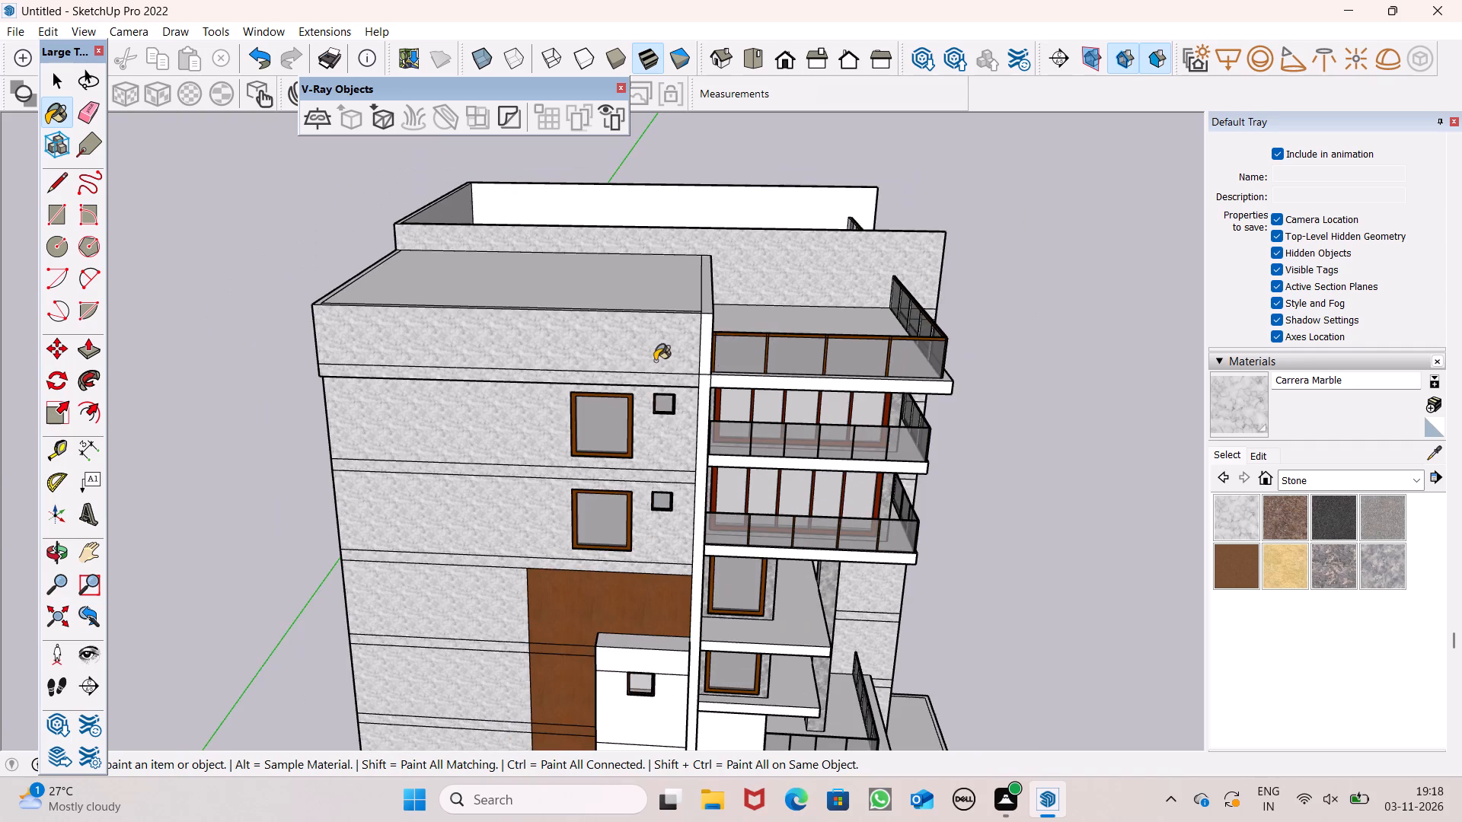
{"action": "middle_click_drag", "start_coordinate": [755, 365], "coordinate": [400, 298]}
{"action": "left_click", "coordinate": [460, 353]}
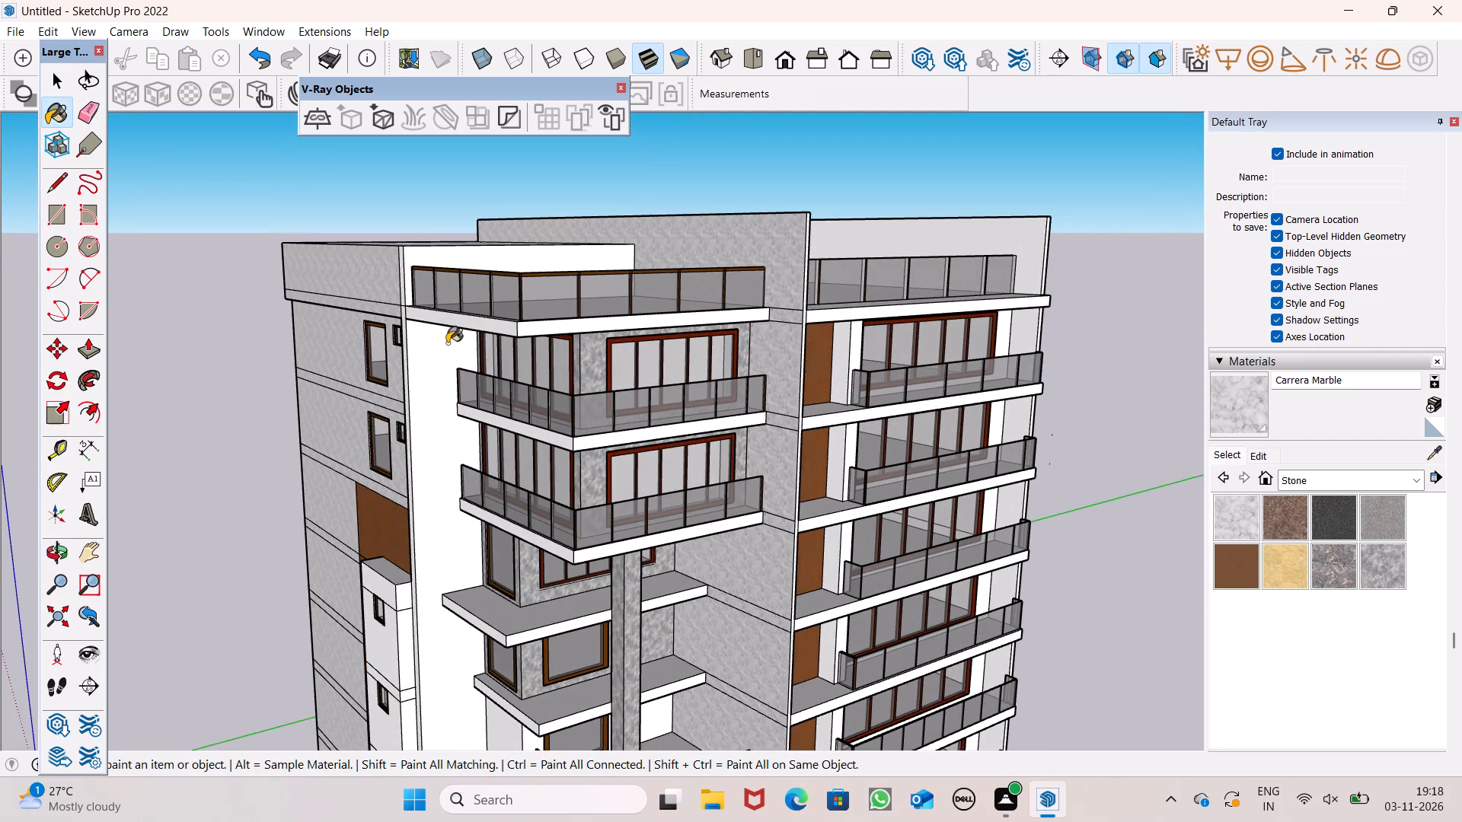
Paint the white parapet face above the railed corner roof terrace with Carrera Marble.
{"action": "scroll", "coordinate": [444, 324], "scroll_direction": "down", "scroll_amount": 6}
{"action": "scroll", "coordinate": [780, 234], "scroll_direction": "down", "scroll_amount": 5}
{"action": "scroll", "coordinate": [736, 335], "scroll_direction": "down", "scroll_amount": 3}
{"action": "middle_click_drag", "start_coordinate": [615, 476], "coordinate": [756, 370]}
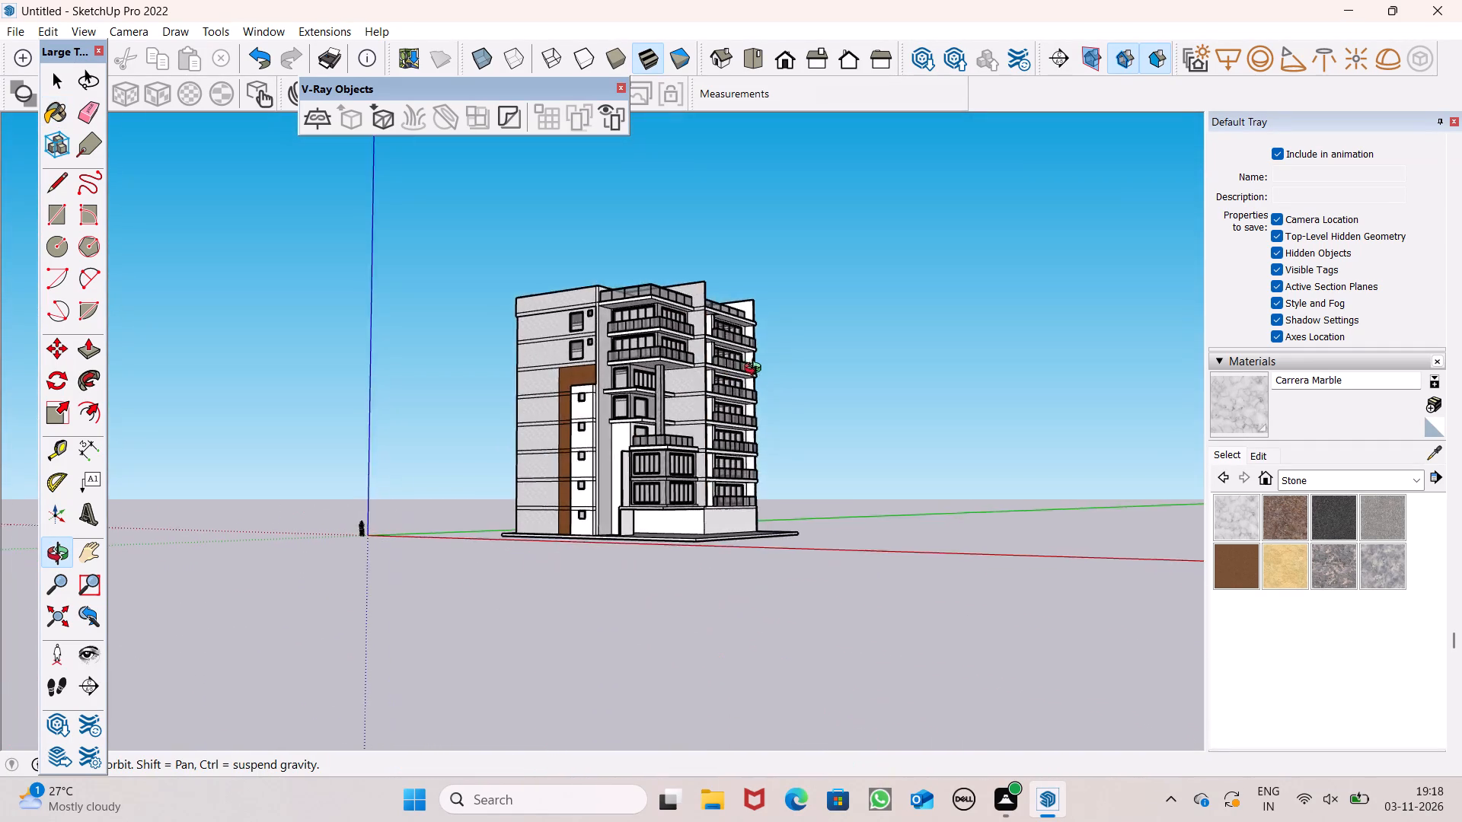
{"action": "middle_click_drag", "start_coordinate": [756, 370], "coordinate": [835, 525]}
{"action": "scroll", "coordinate": [735, 427], "scroll_direction": "up", "scroll_amount": 1}
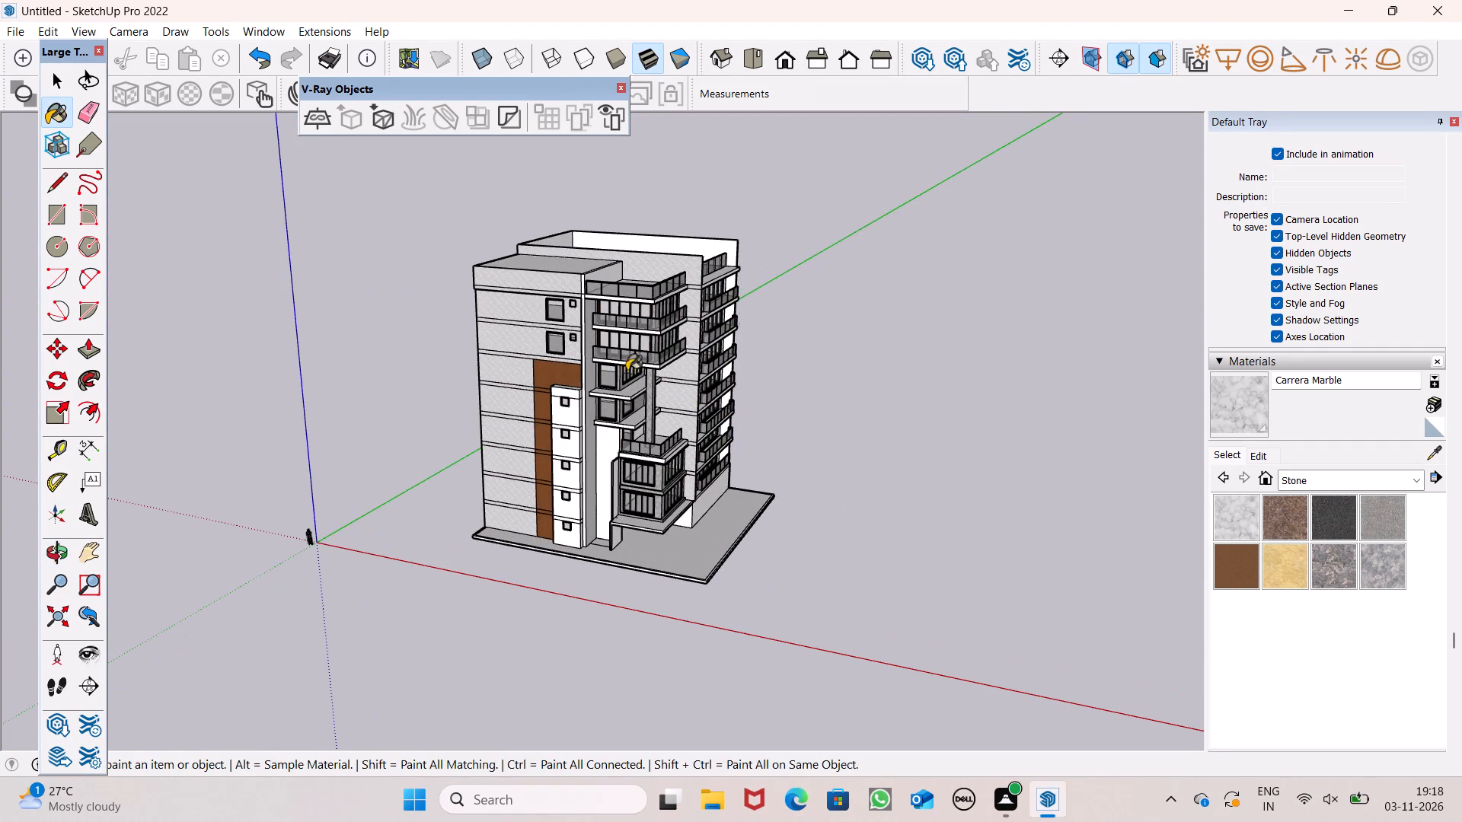
{"action": "scroll", "coordinate": [592, 285], "scroll_direction": "up", "scroll_amount": 6}
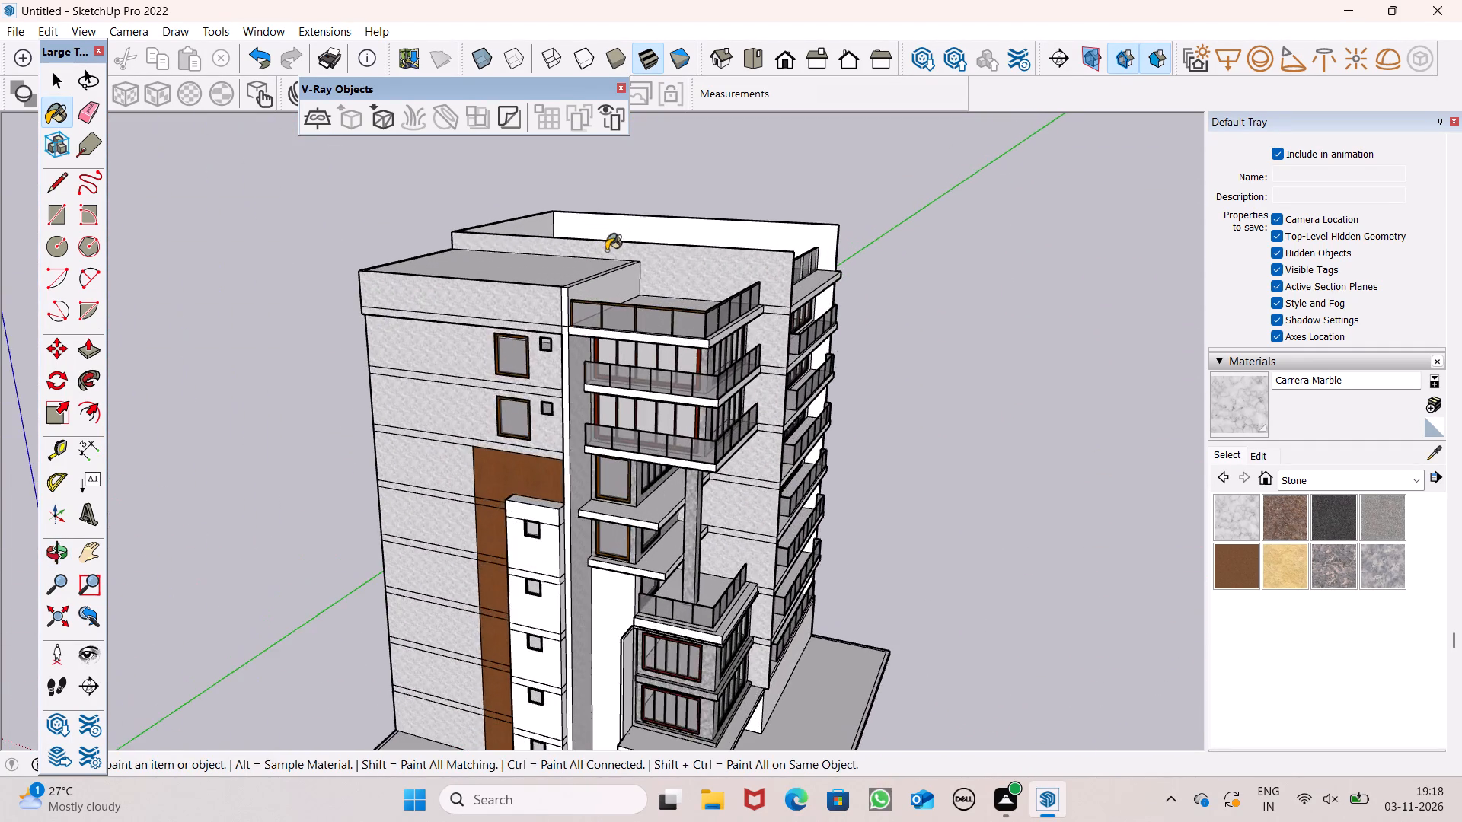
{"action": "middle_click_drag", "start_coordinate": [675, 295], "coordinate": [516, 367]}
{"action": "scroll", "coordinate": [497, 313], "scroll_direction": "up", "scroll_amount": 6}
{"action": "left_click", "coordinate": [602, 311]}
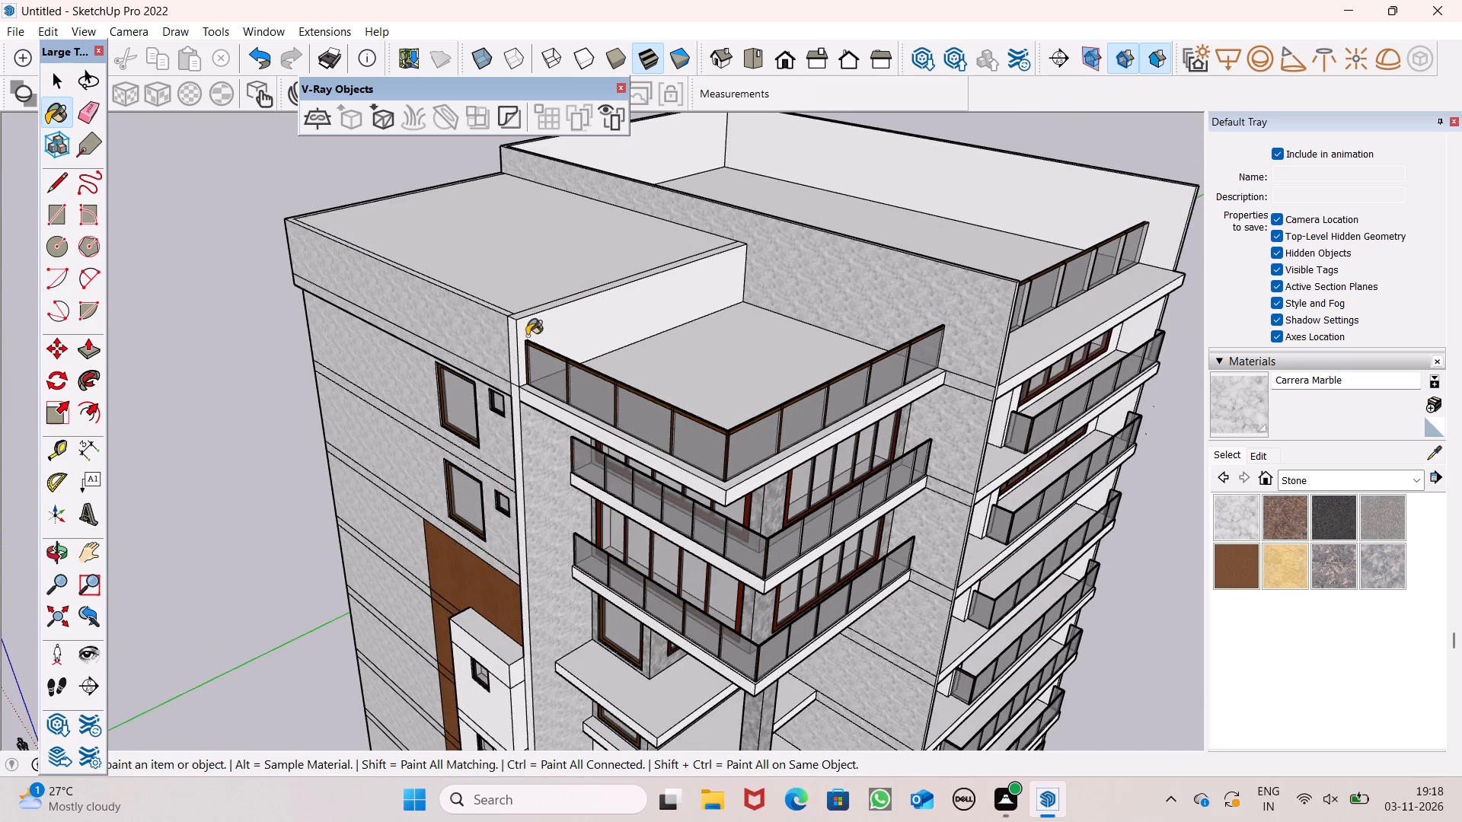
Examine the upper side facade, the narrow edge of the corner wall and the adjoining balconies.
{"action": "scroll", "coordinate": [519, 335], "scroll_direction": "up", "scroll_amount": 7}
{"action": "middle_click_drag", "start_coordinate": [519, 335], "coordinate": [704, 316]}
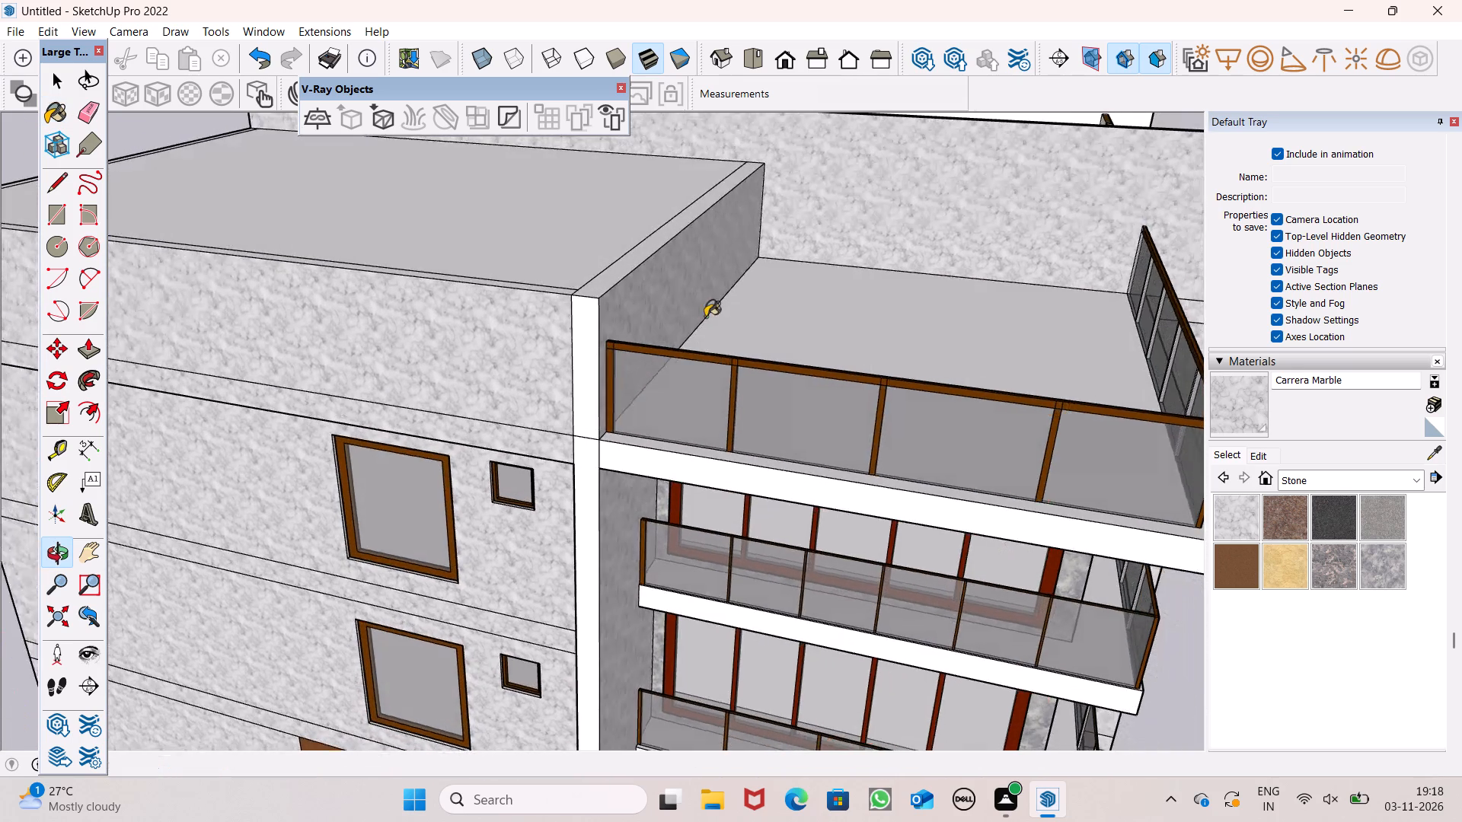
{"action": "scroll", "coordinate": [804, 268], "scroll_direction": "down", "scroll_amount": 3}
{"action": "middle_click_drag", "start_coordinate": [627, 320], "coordinate": [628, 285]}
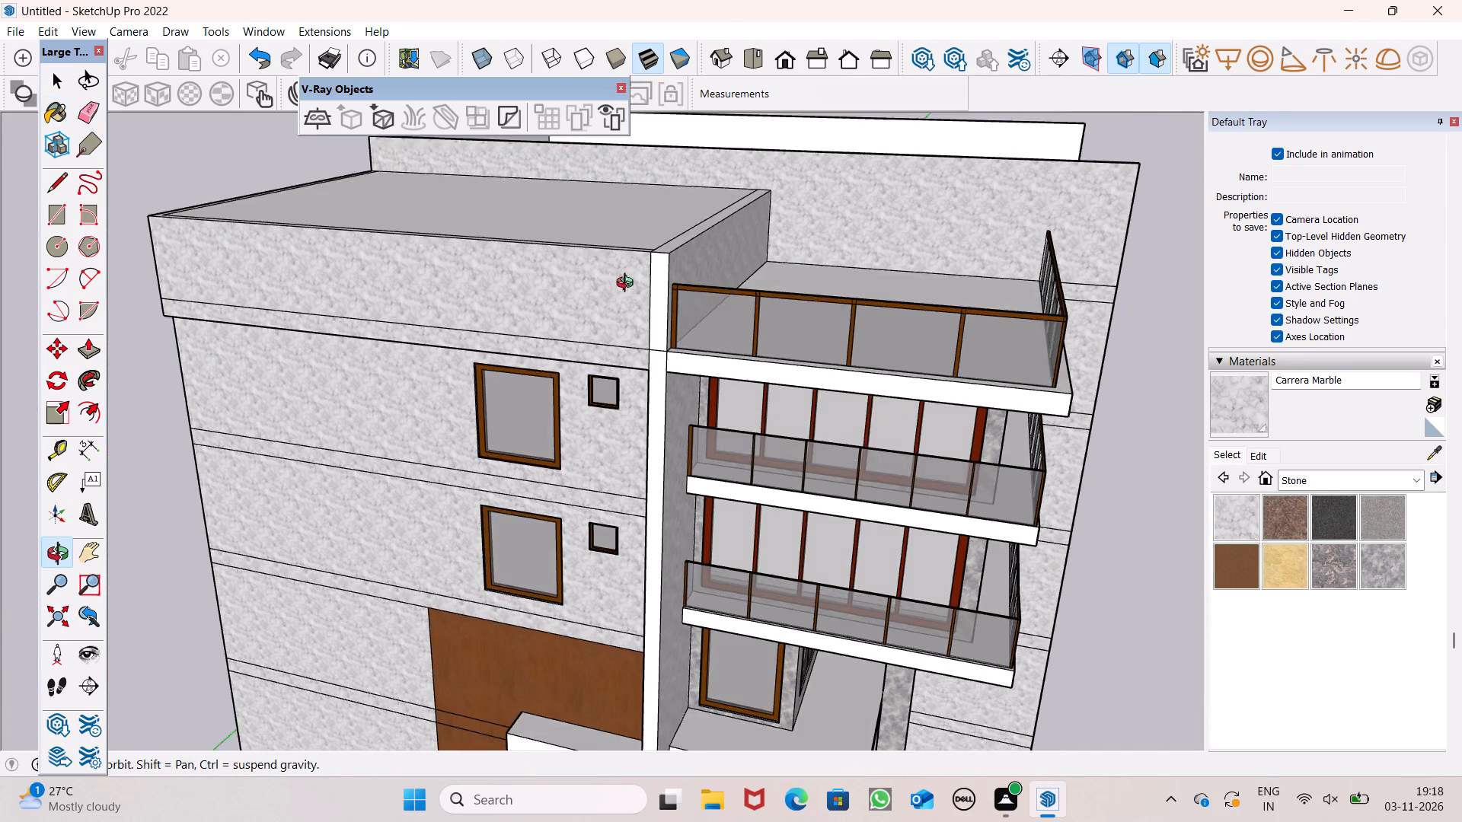
{"action": "middle_click_drag", "start_coordinate": [628, 285], "coordinate": [695, 245]}
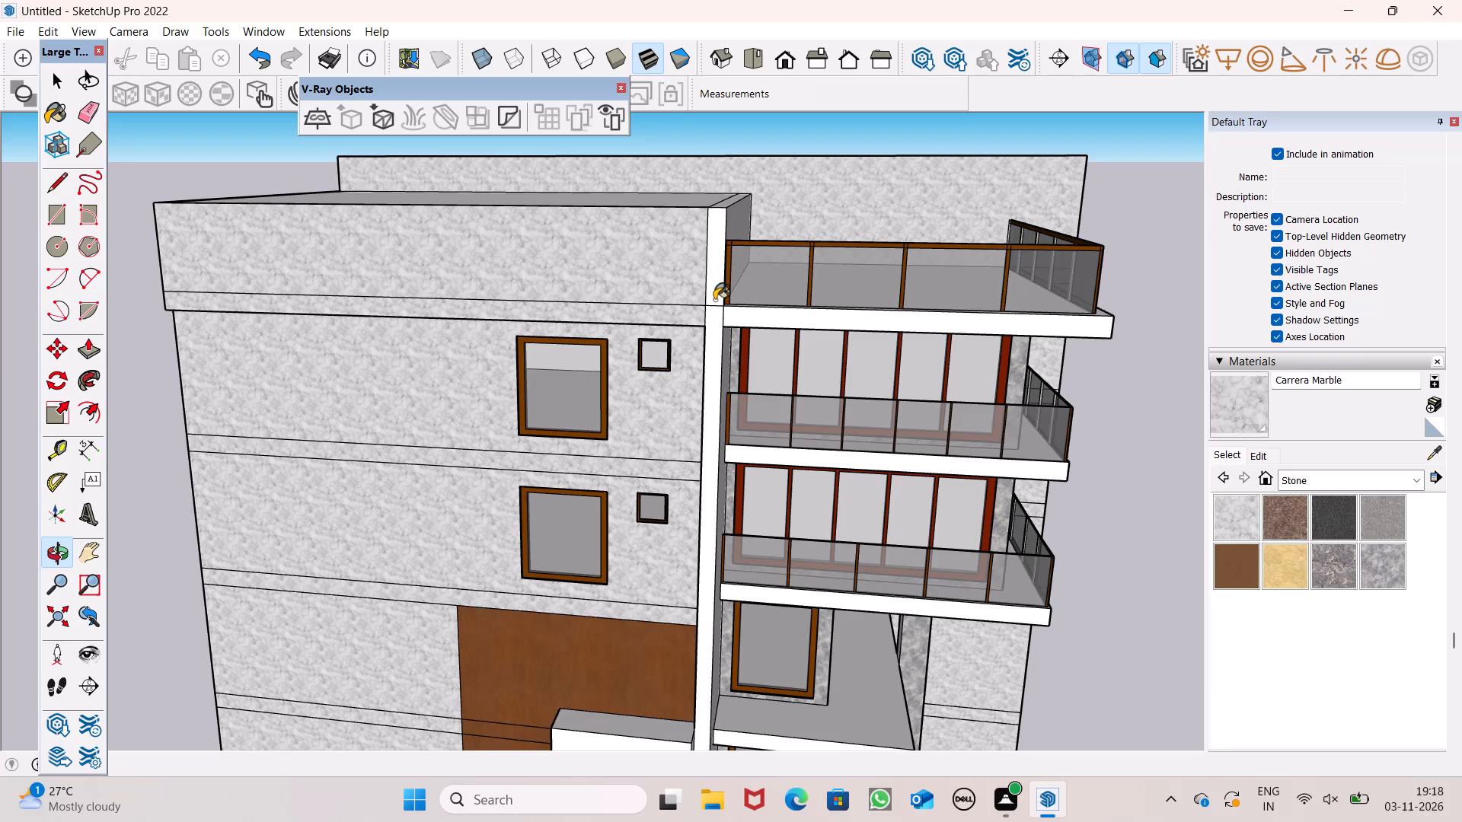
{"action": "scroll", "coordinate": [714, 320], "scroll_direction": "down", "scroll_amount": 2}
{"action": "middle_click_drag", "start_coordinate": [740, 378], "coordinate": [755, 395]}
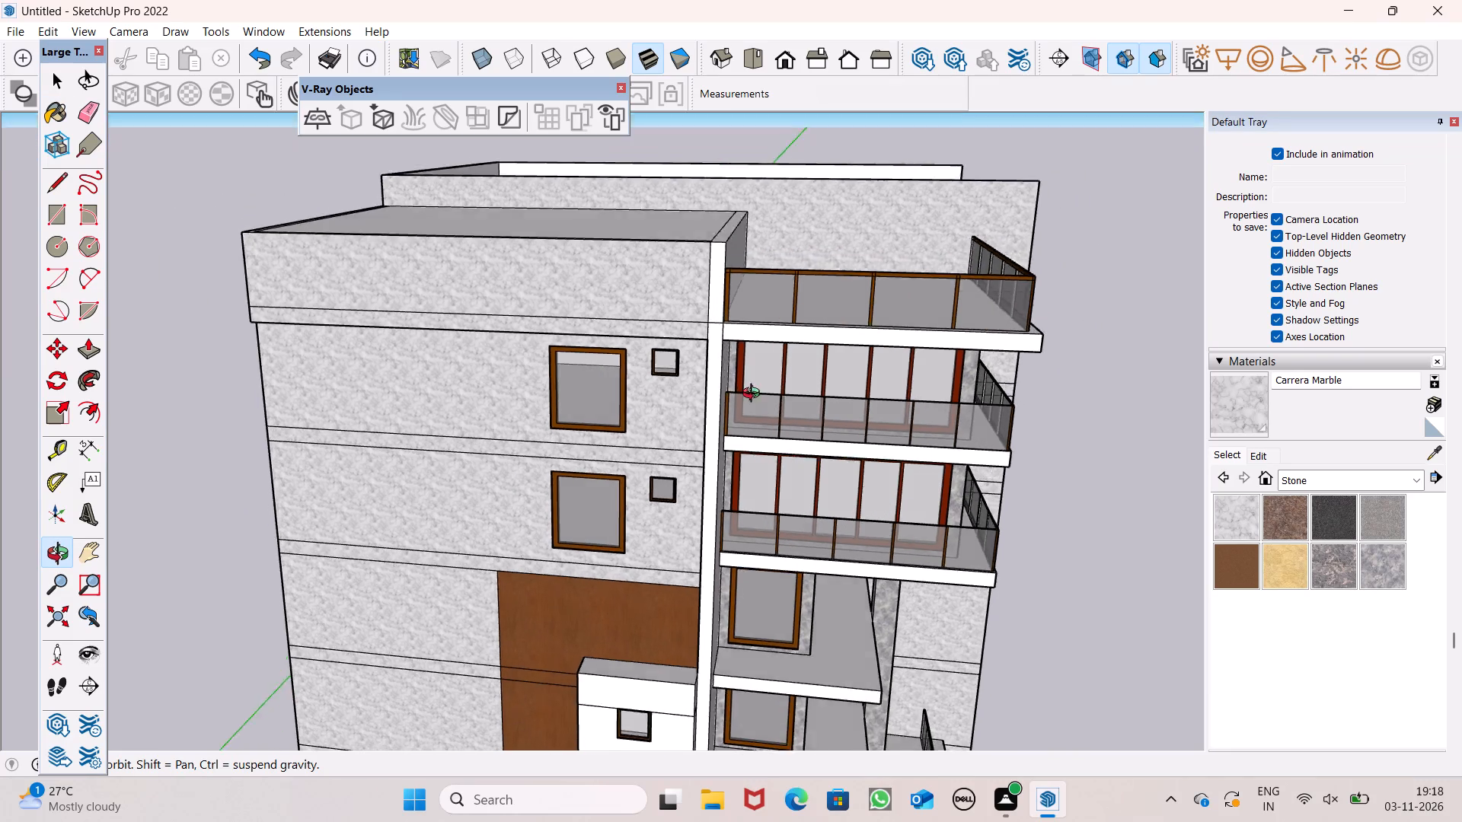
{"action": "middle_click_drag", "start_coordinate": [755, 395], "coordinate": [868, 389]}
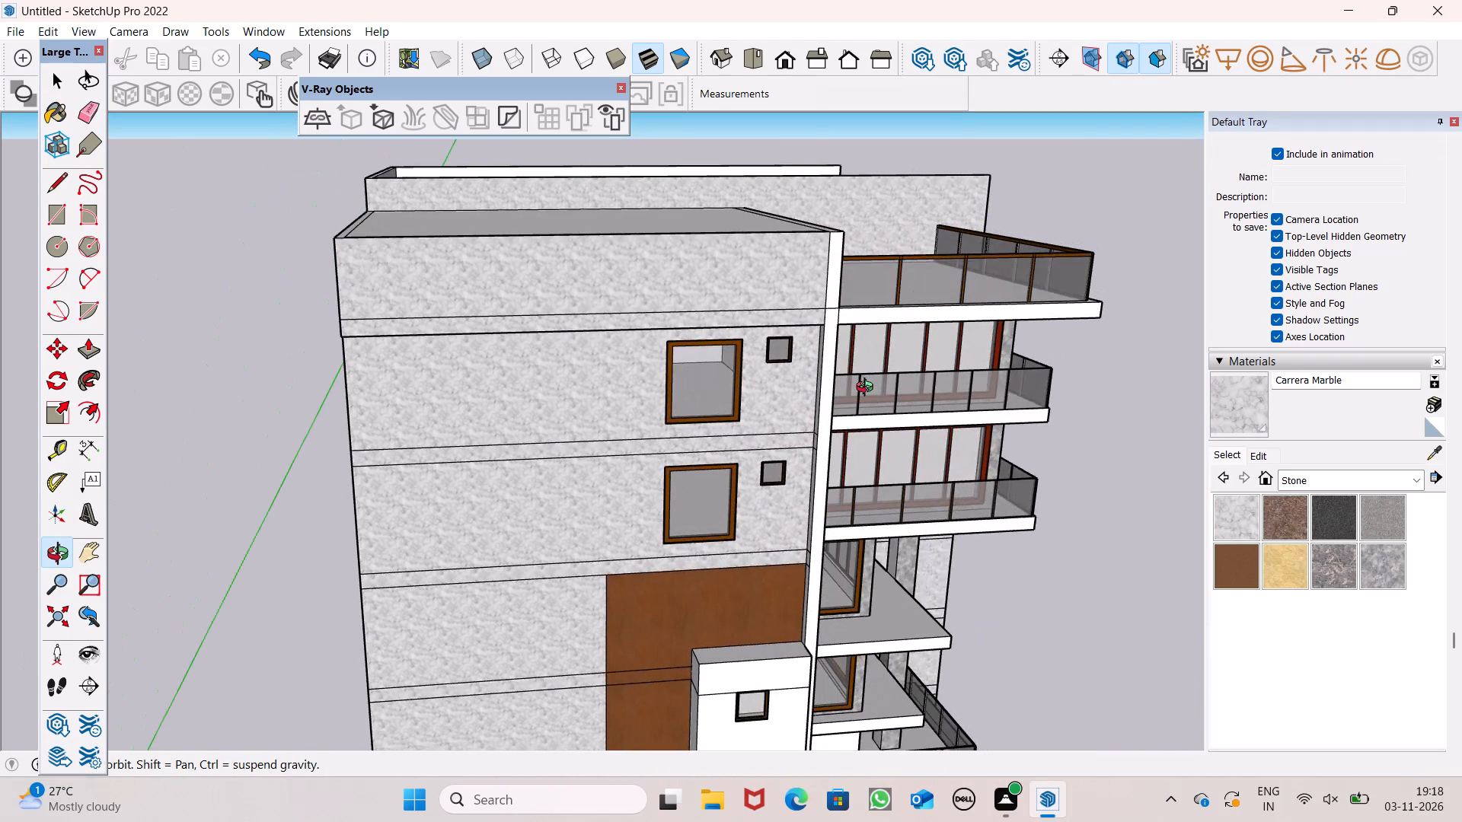
{"action": "middle_click_drag", "start_coordinate": [868, 389], "coordinate": [785, 382]}
{"action": "scroll", "coordinate": [819, 287], "scroll_direction": "down", "scroll_amount": 4}
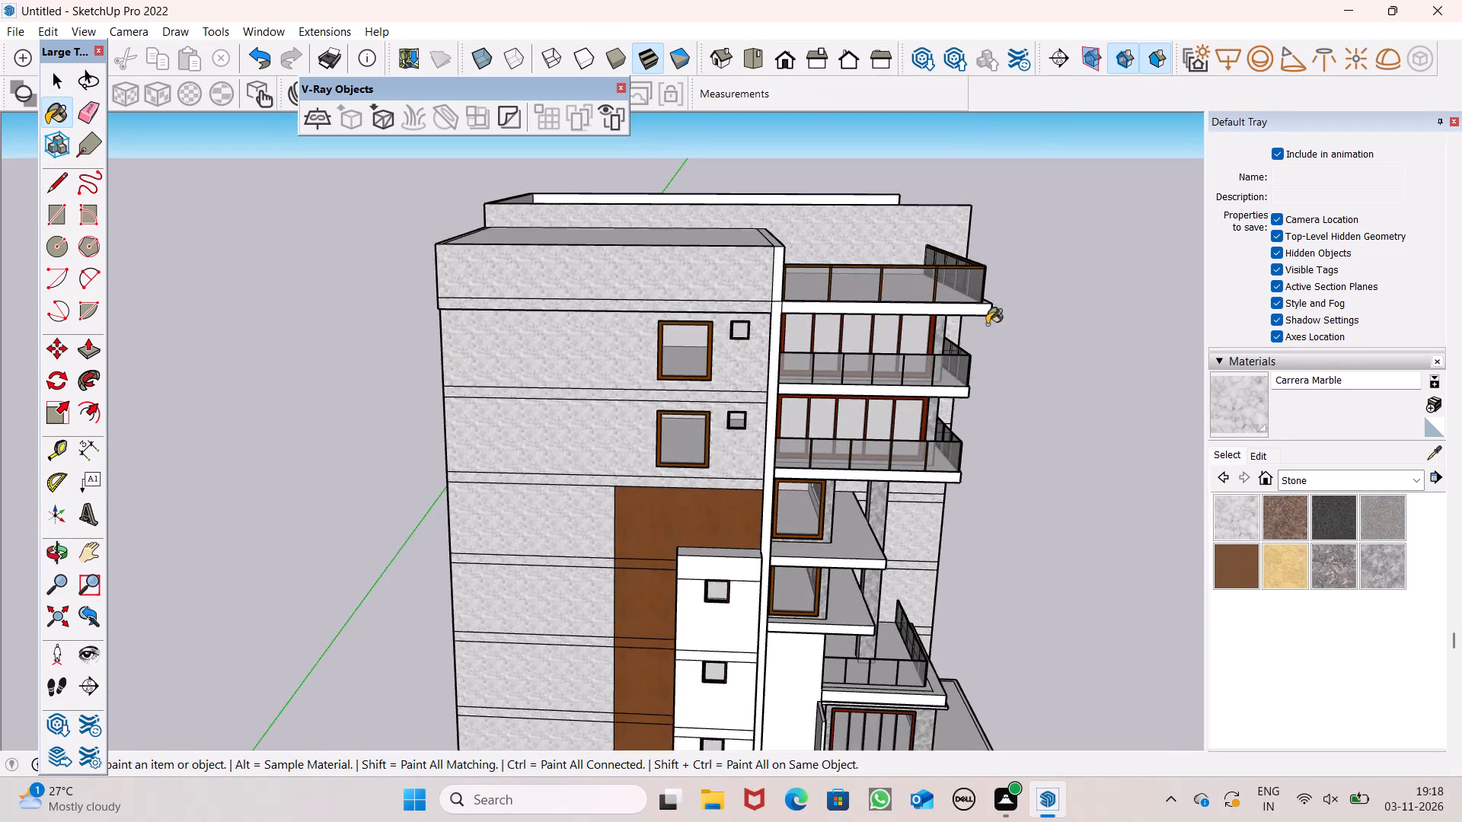
Examine the corner balconies, the roof and the side facade with the projecting windowed shaft from several angles.
{"action": "middle_click_drag", "start_coordinate": [987, 324], "coordinate": [748, 390]}
{"action": "scroll", "coordinate": [748, 390], "scroll_direction": "up", "scroll_amount": 1}
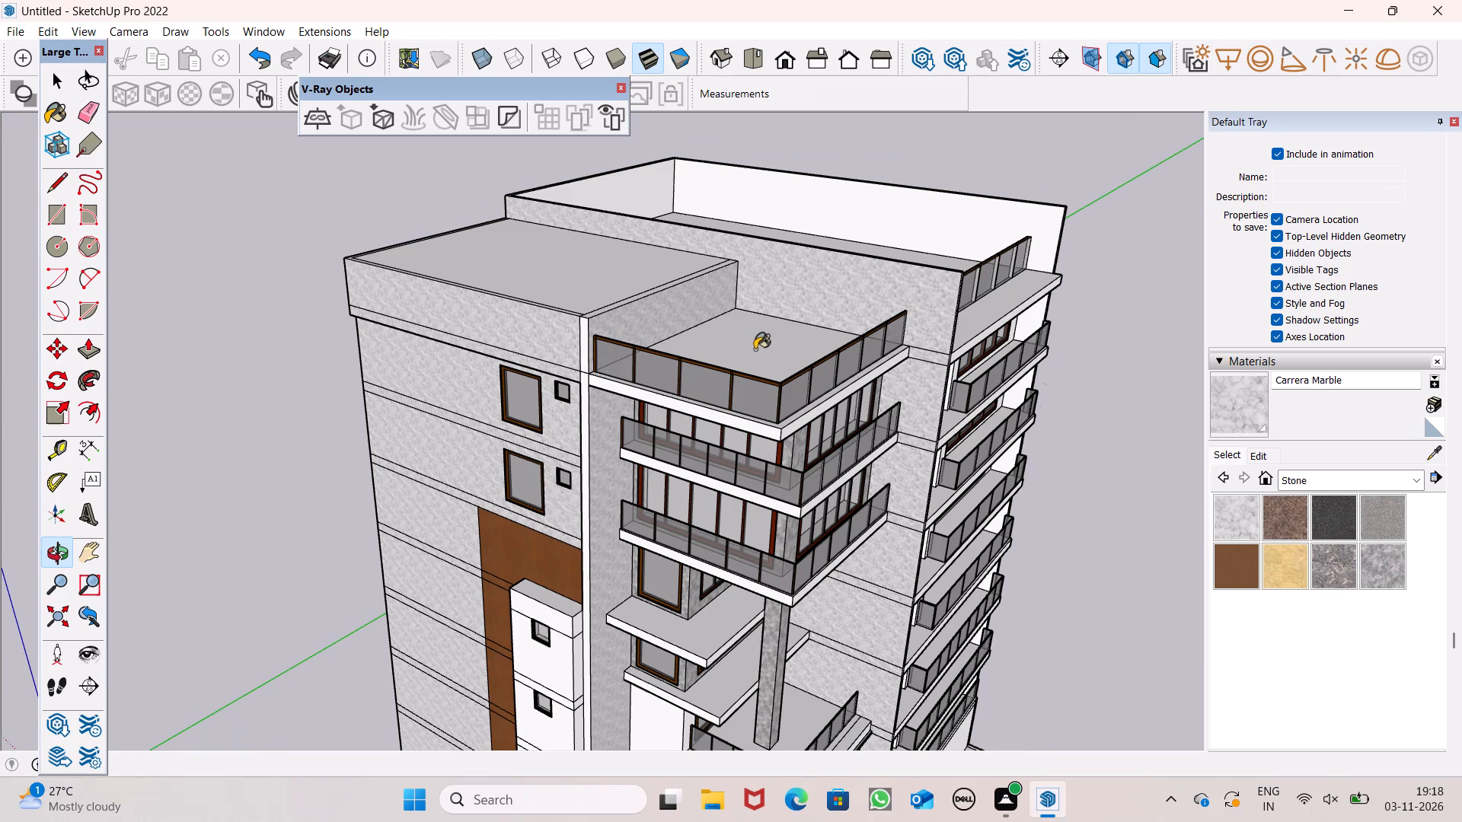
{"action": "scroll", "coordinate": [776, 359], "scroll_direction": "down", "scroll_amount": 1}
{"action": "middle_click_drag", "start_coordinate": [806, 392], "coordinate": [723, 356]}
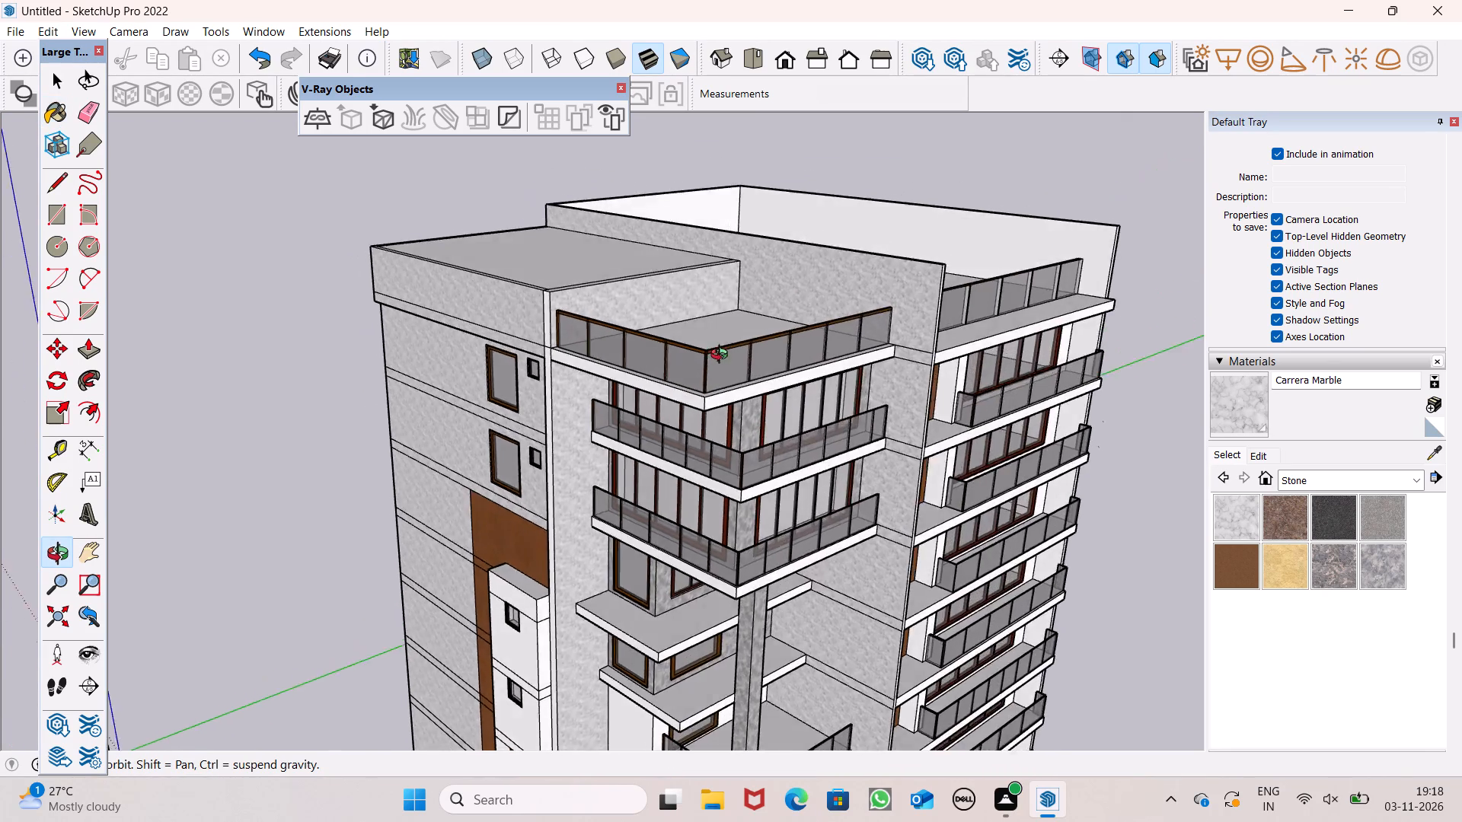
{"action": "middle_click_drag", "start_coordinate": [723, 356], "coordinate": [959, 289]}
{"action": "scroll", "coordinate": [835, 250], "scroll_direction": "down", "scroll_amount": 6}
{"action": "middle_click_drag", "start_coordinate": [745, 269], "coordinate": [891, 342]}
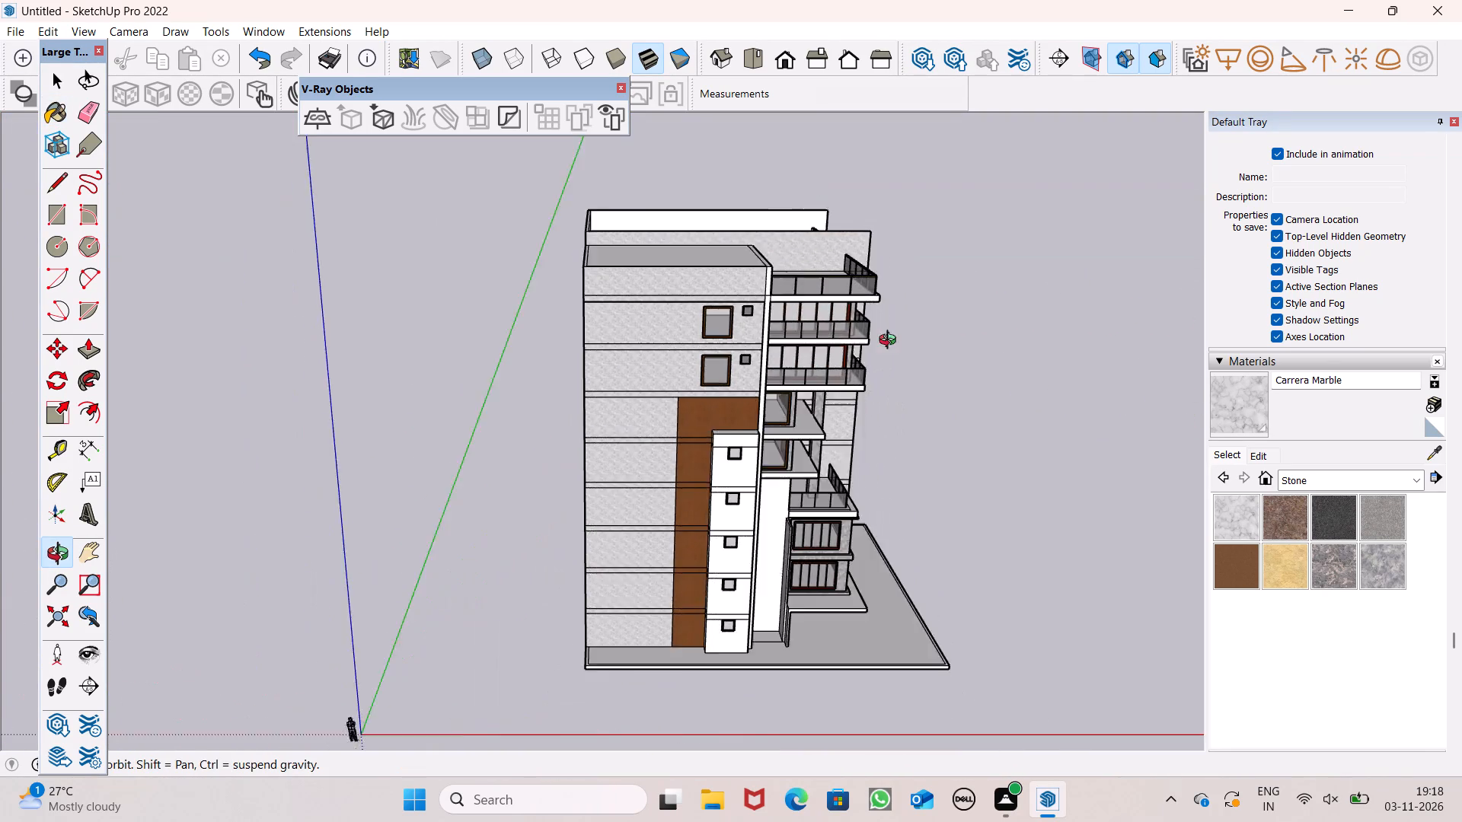
{"action": "middle_click_drag", "start_coordinate": [891, 342], "coordinate": [1036, 361]}
Paint the top band of the projecting windowed shaft on the side facade, including its top and both sides, with Granite Light Gray.
{"action": "left_click", "coordinate": [1377, 522]}
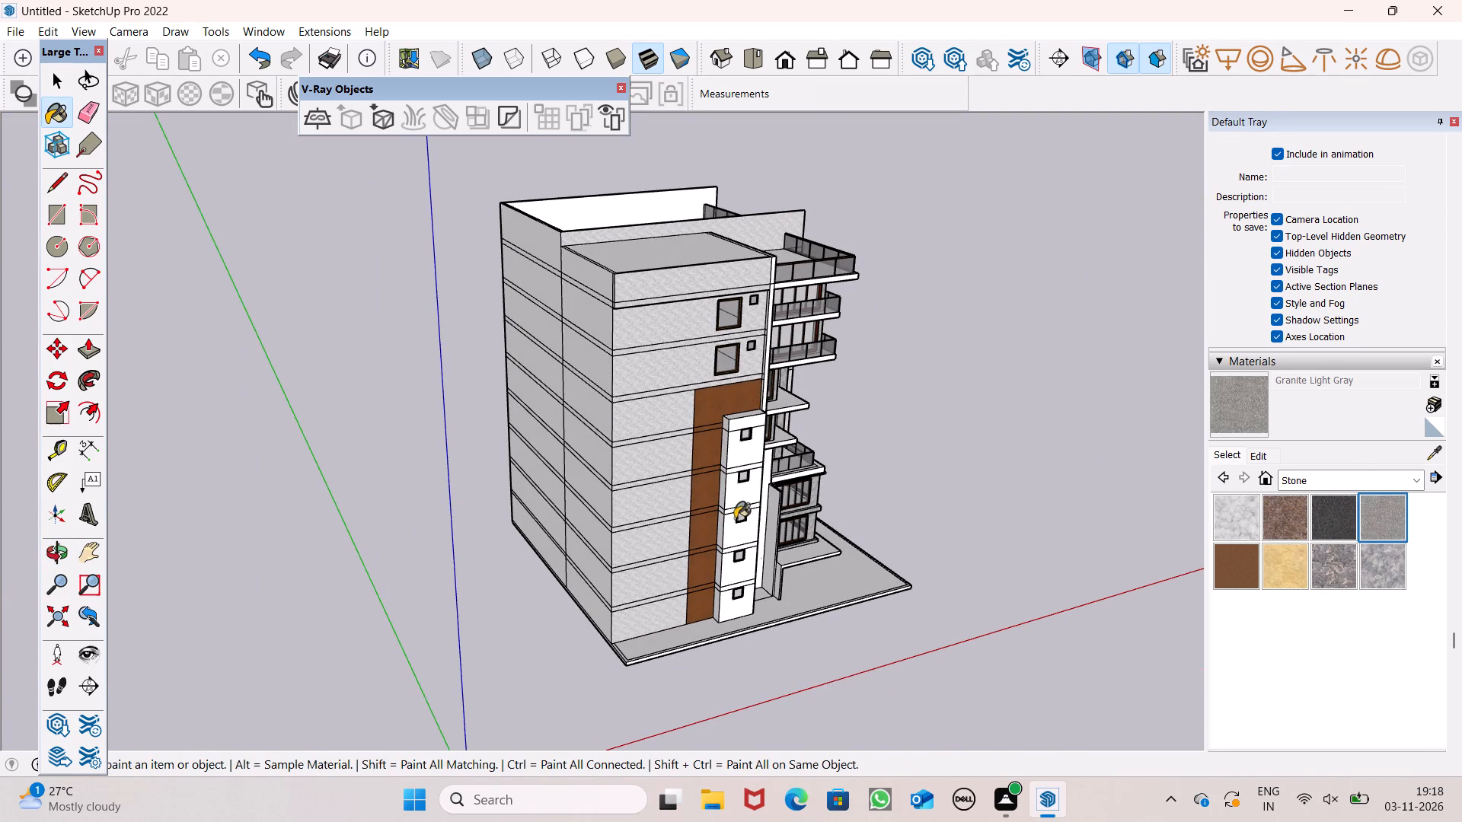
{"action": "scroll", "coordinate": [735, 518], "scroll_direction": "up", "scroll_amount": 7}
{"action": "scroll", "coordinate": [734, 275], "scroll_direction": "up", "scroll_amount": 9}
{"action": "left_click", "coordinate": [740, 327]}
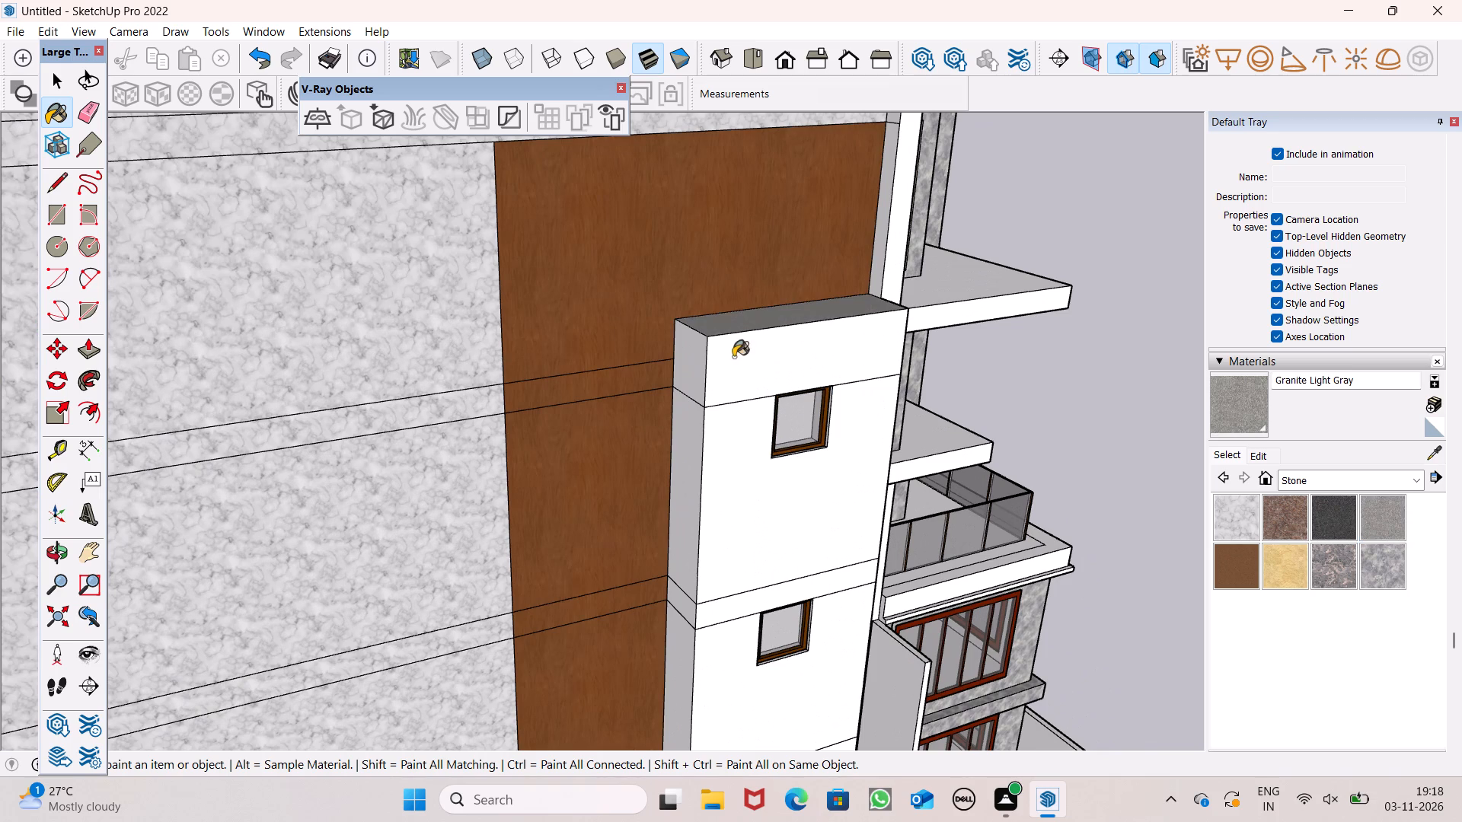
{"action": "left_click", "coordinate": [733, 357]}
{"action": "left_click", "coordinate": [694, 351]}
{"action": "middle_click_drag", "start_coordinate": [762, 349], "coordinate": [940, 327]}
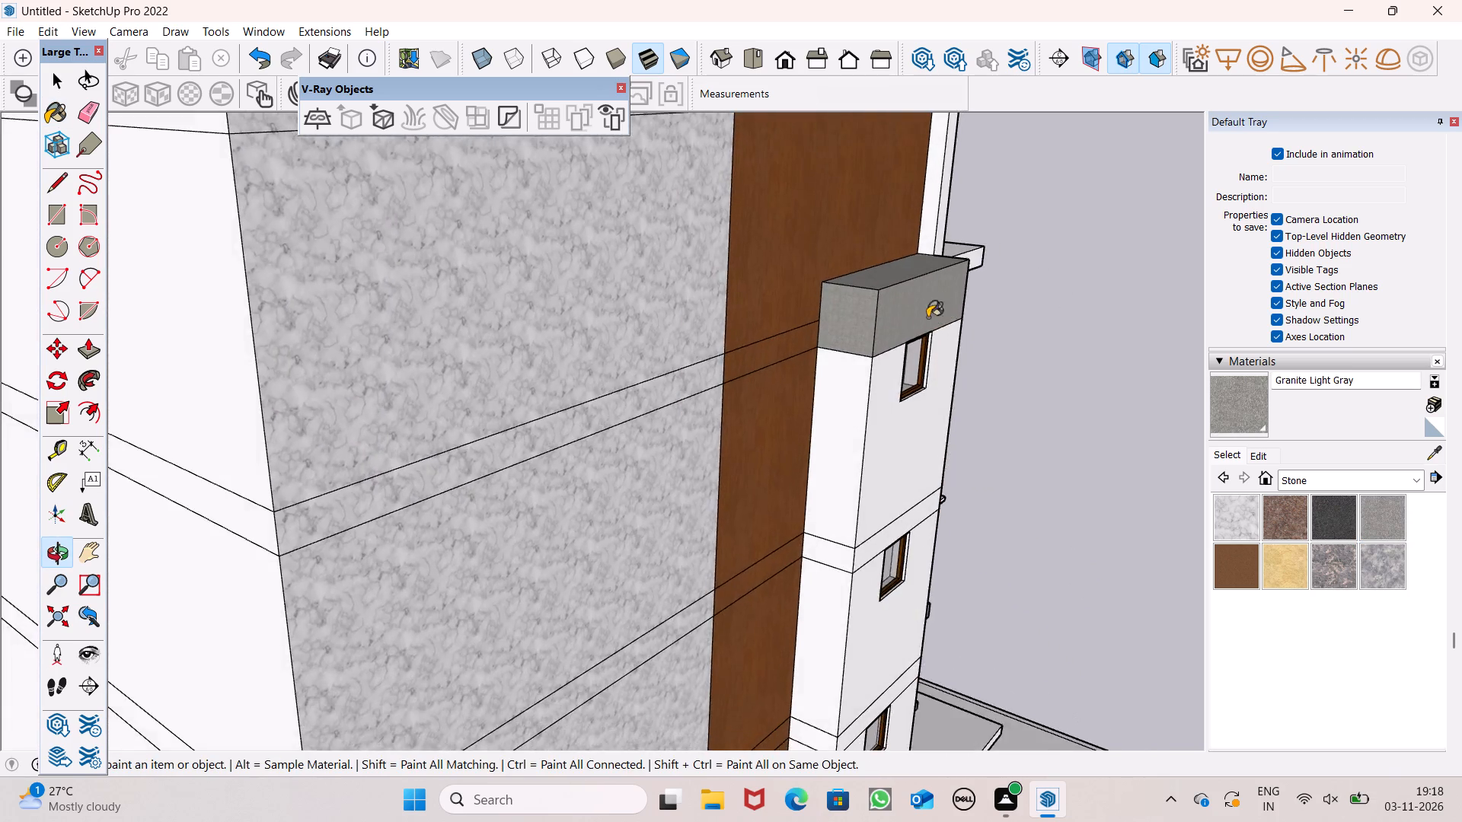
{"action": "scroll", "coordinate": [894, 321], "scroll_direction": "up", "scroll_amount": 8}
{"action": "scroll", "coordinate": [978, 310], "scroll_direction": "up", "scroll_amount": 1}
{"action": "middle_click_drag", "start_coordinate": [977, 311], "coordinate": [441, 332]}
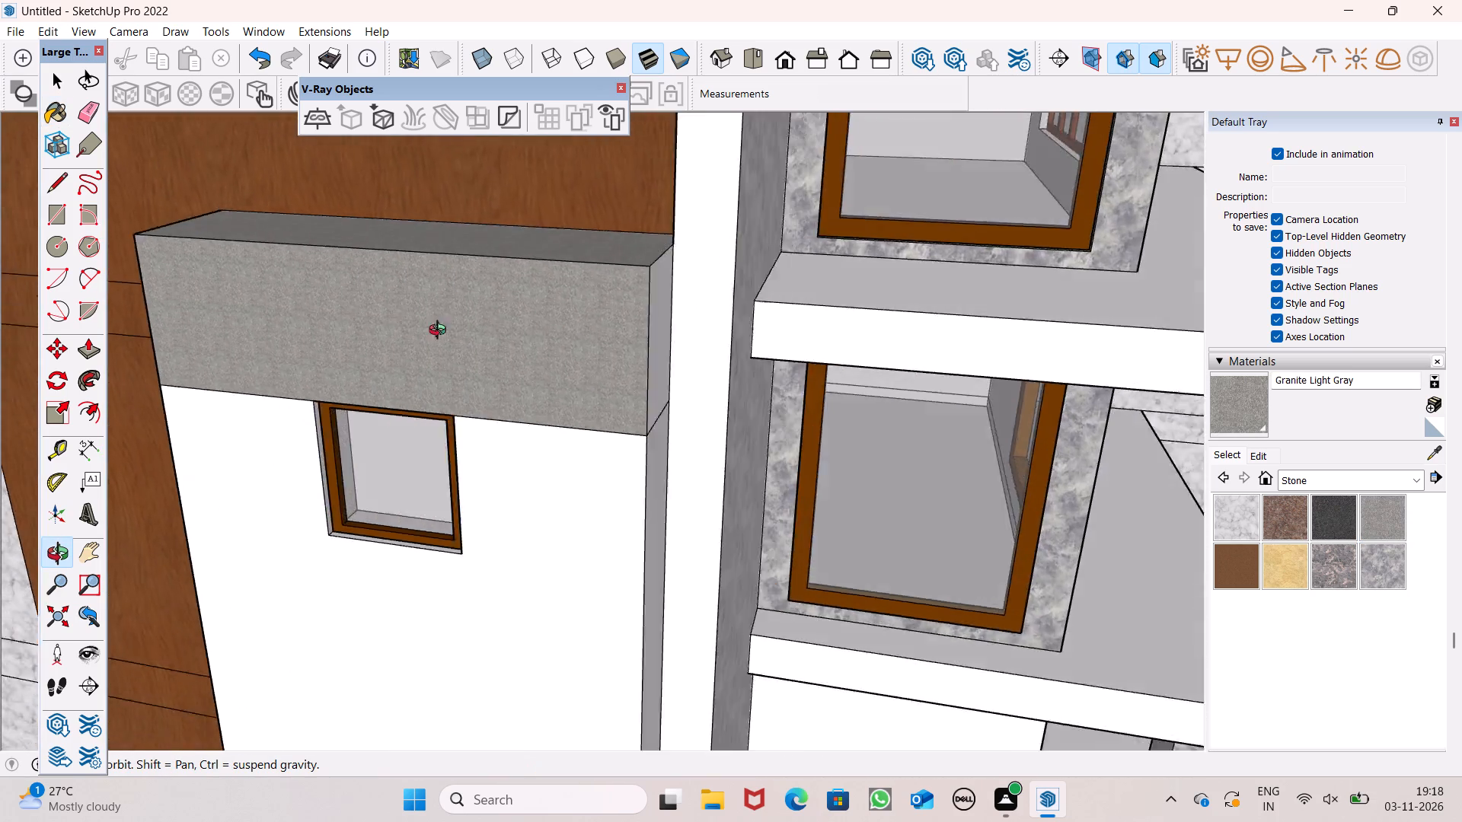
{"action": "middle_click_drag", "start_coordinate": [441, 332], "coordinate": [268, 322]}
{"action": "scroll", "coordinate": [268, 322], "scroll_direction": "up", "scroll_amount": 1}
{"action": "left_click", "coordinate": [340, 298]}
{"action": "middle_click_drag", "start_coordinate": [362, 320], "coordinate": [567, 330]}
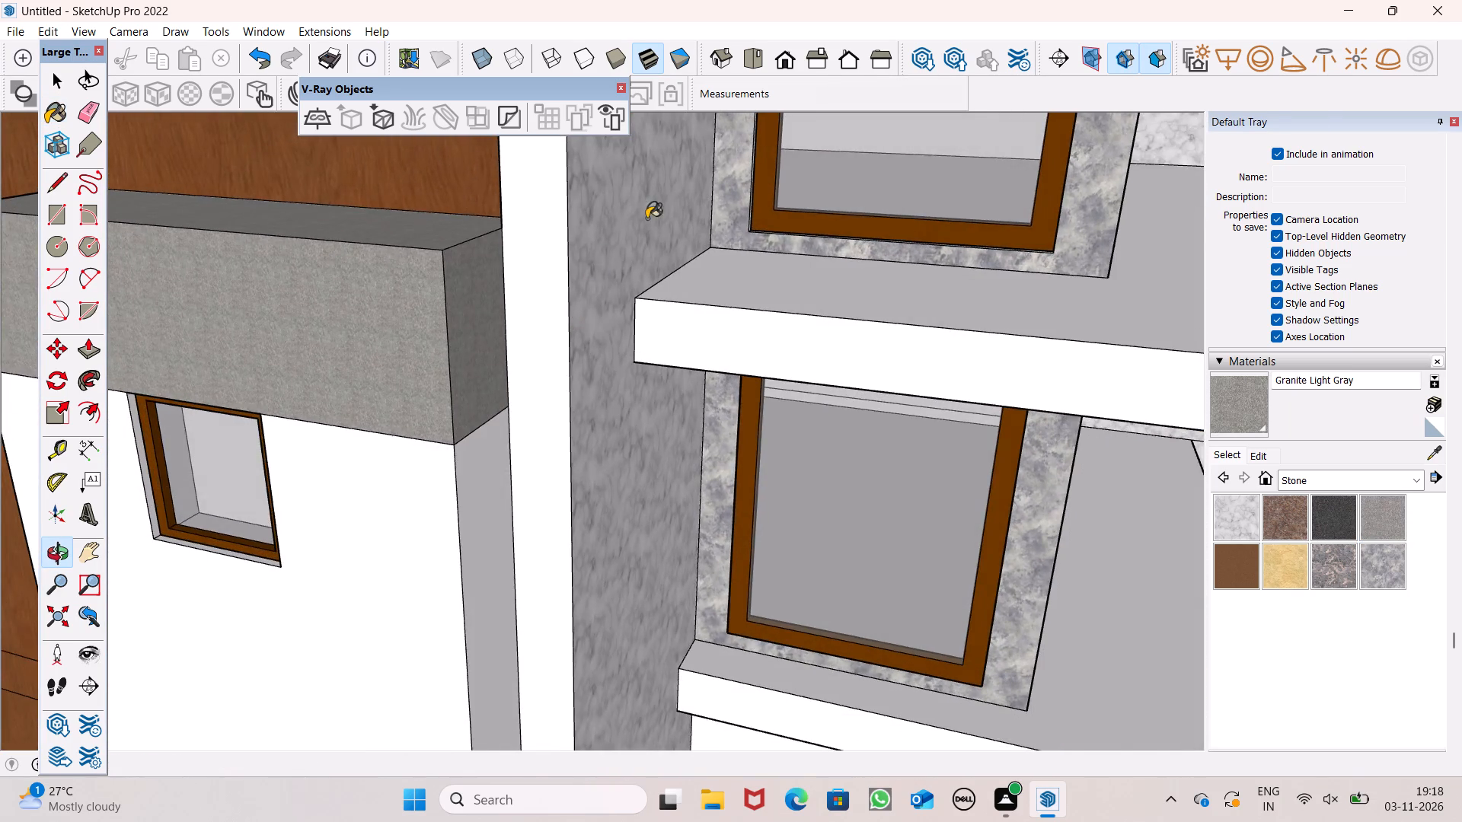
Paint the flat roof surface of the lower block beside the railed corner terrace with Granite Light Gray.
{"action": "scroll", "coordinate": [646, 238], "scroll_direction": "down", "scroll_amount": 7}
{"action": "scroll", "coordinate": [732, 303], "scroll_direction": "down", "scroll_amount": 10}
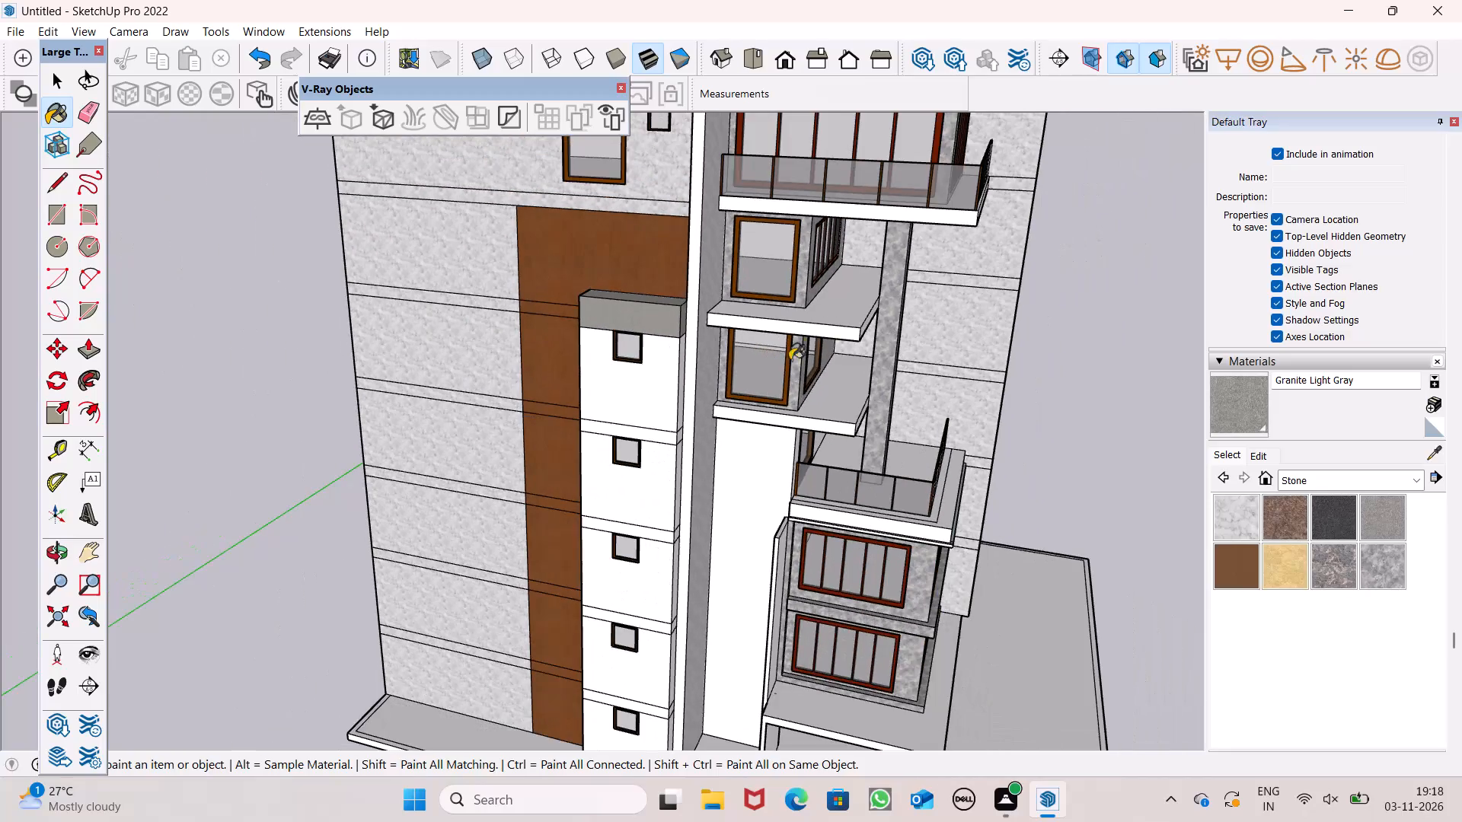
{"action": "scroll", "coordinate": [805, 368], "scroll_direction": "down", "scroll_amount": 5}
{"action": "scroll", "coordinate": [749, 455], "scroll_direction": "down", "scroll_amount": 7}
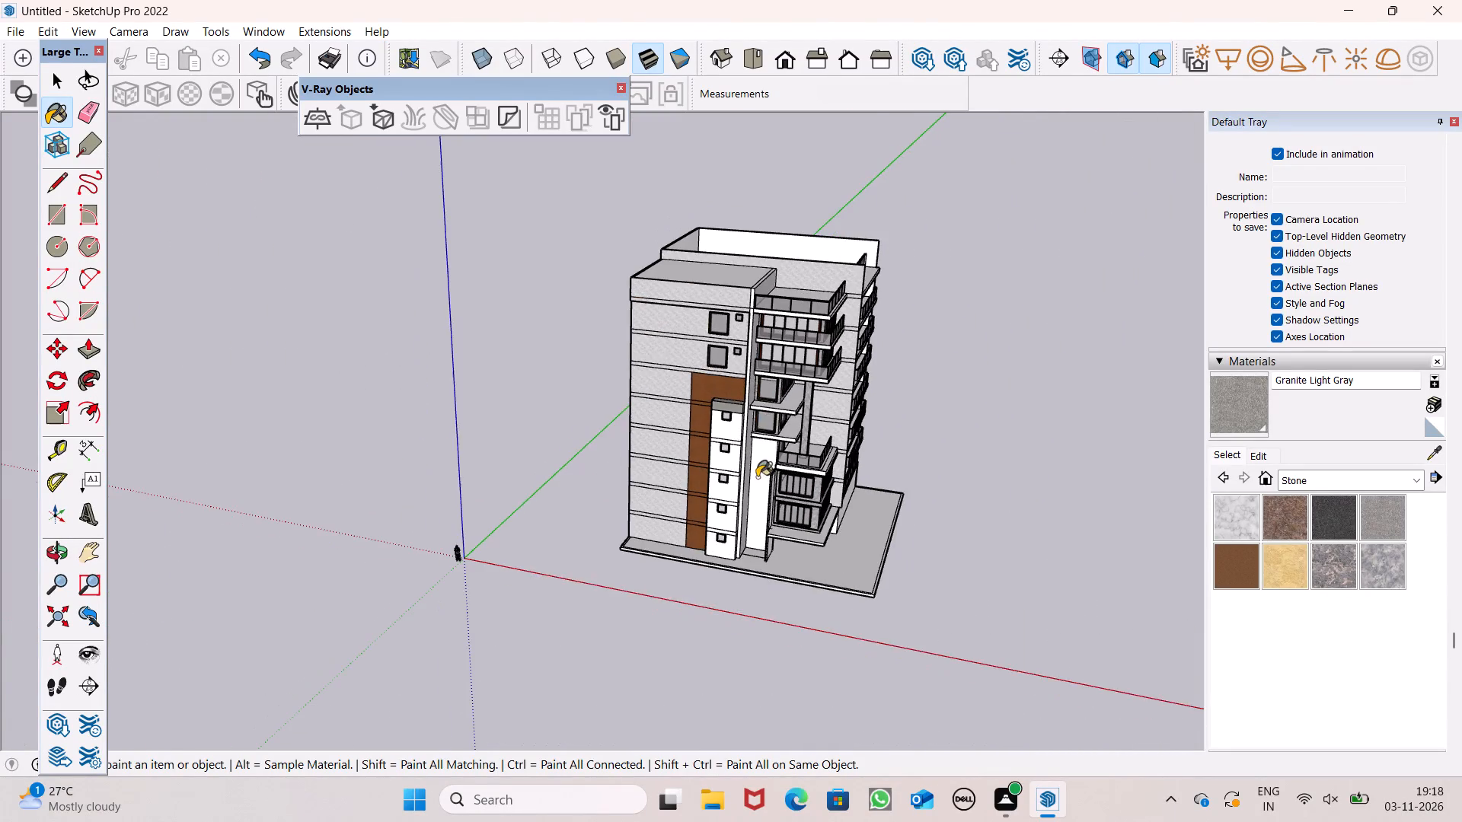
{"action": "scroll", "coordinate": [685, 202], "scroll_direction": "up", "scroll_amount": 7}
{"action": "scroll", "coordinate": [778, 324], "scroll_direction": "up", "scroll_amount": 5}
{"action": "left_click", "coordinate": [803, 320]}
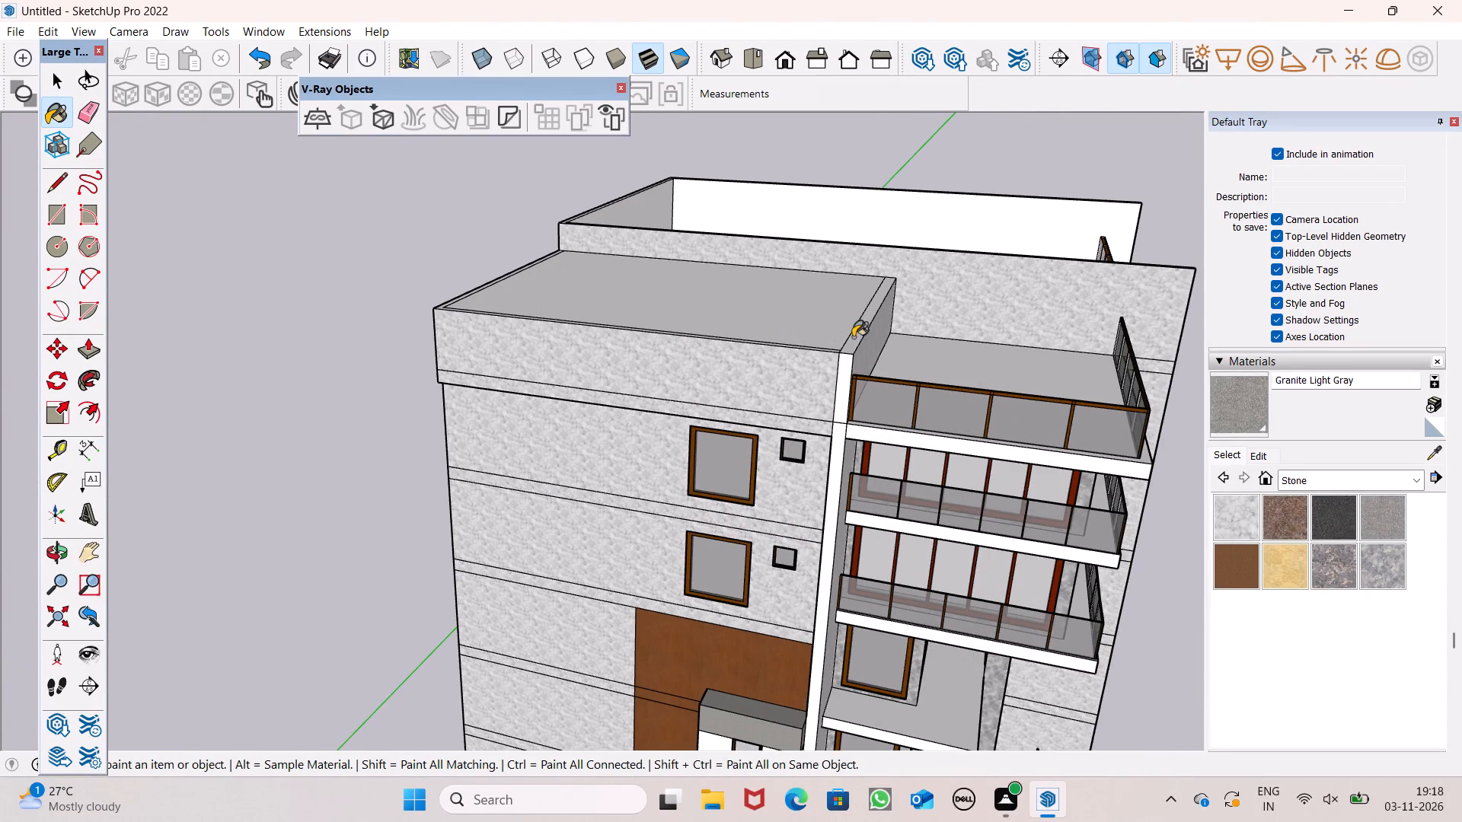
{"action": "middle_click_drag", "start_coordinate": [833, 339], "coordinate": [641, 319]}
{"action": "scroll", "coordinate": [667, 346], "scroll_direction": "up", "scroll_amount": 7}
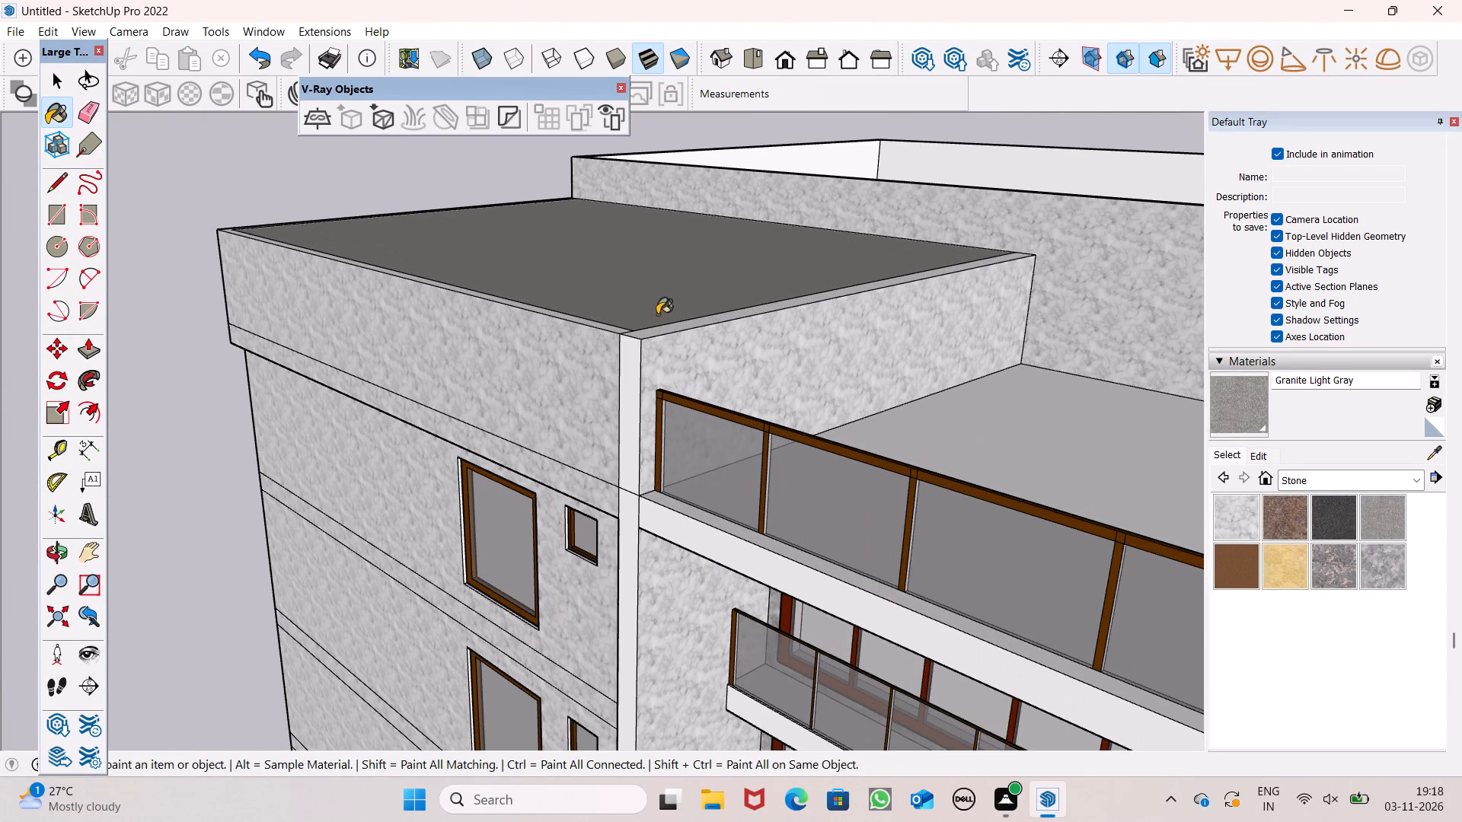
Examine the railed roof terraces, parapets and upper balconies on the corner and the adjoining balcony facade.
{"action": "scroll", "coordinate": [778, 335], "scroll_direction": "down", "scroll_amount": 4}
{"action": "middle_click_drag", "start_coordinate": [733, 336], "coordinate": [907, 234]}
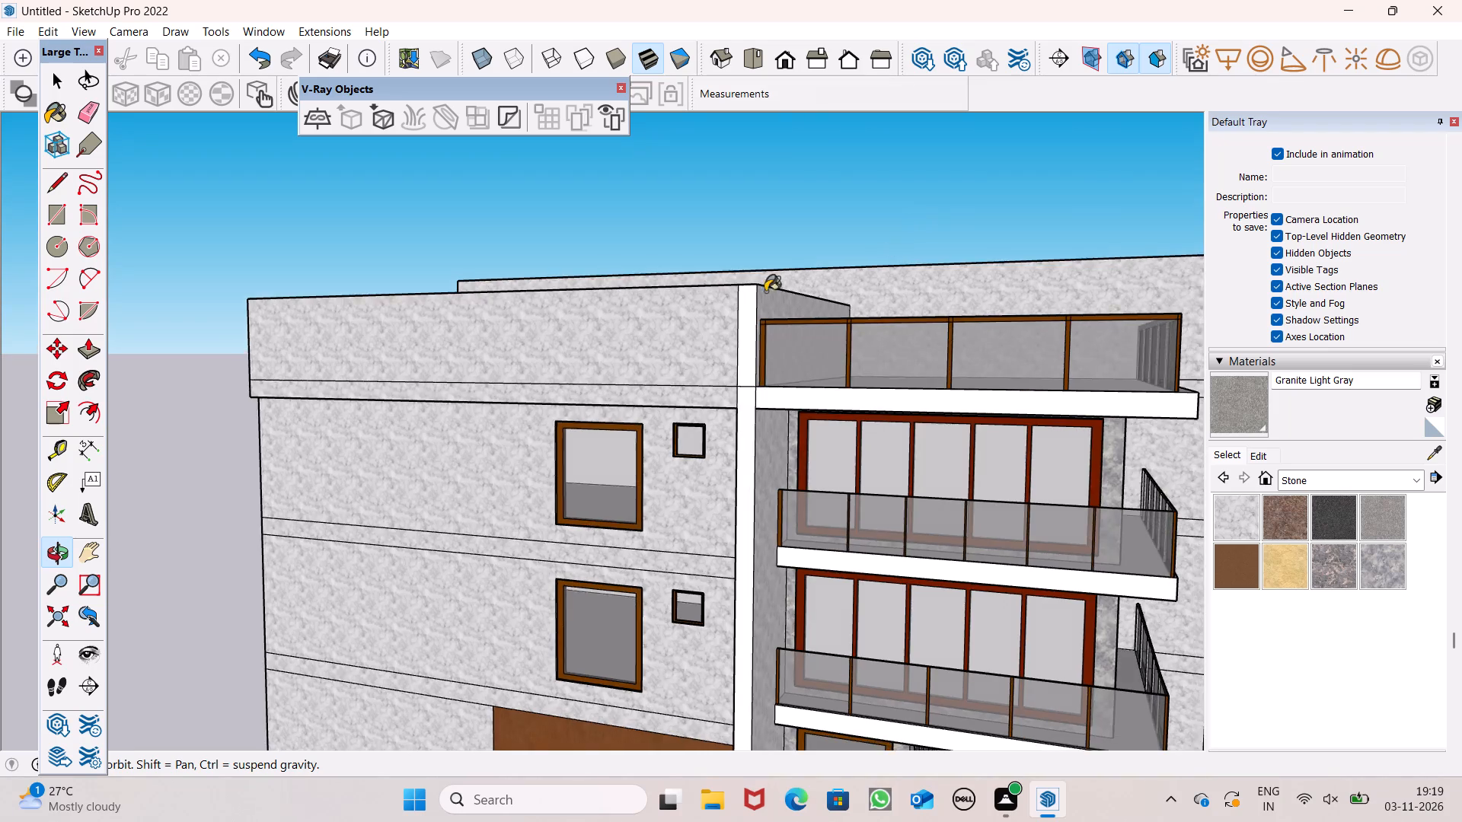
{"action": "scroll", "coordinate": [739, 320], "scroll_direction": "down", "scroll_amount": 6}
{"action": "middle_click_drag", "start_coordinate": [1061, 364], "coordinate": [576, 356]}
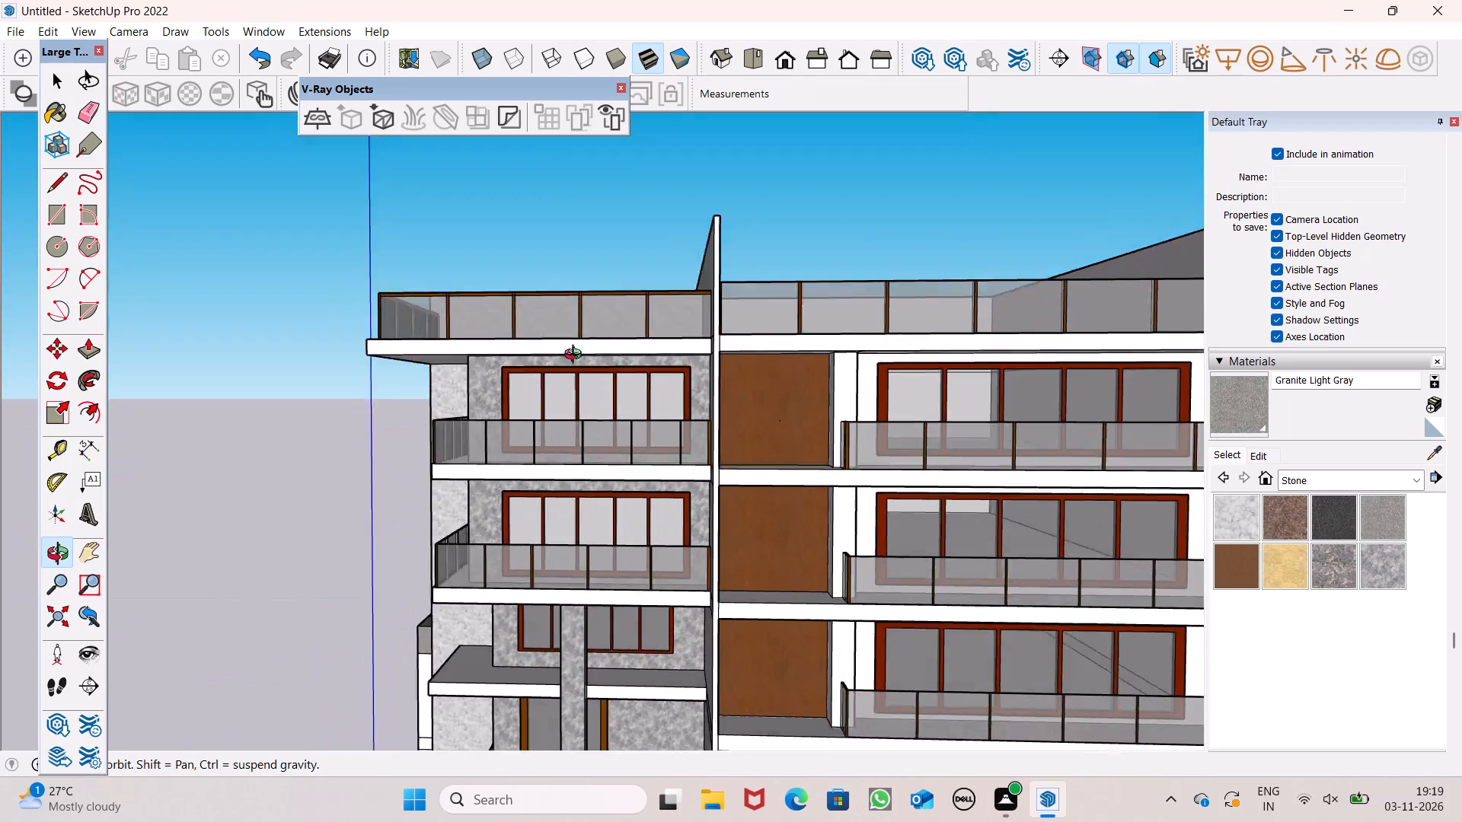
{"action": "middle_click_drag", "start_coordinate": [576, 356], "coordinate": [585, 365]}
{"action": "scroll", "coordinate": [585, 365], "scroll_direction": "up", "scroll_amount": 1}
{"action": "scroll", "coordinate": [589, 368], "scroll_direction": "down", "scroll_amount": 4}
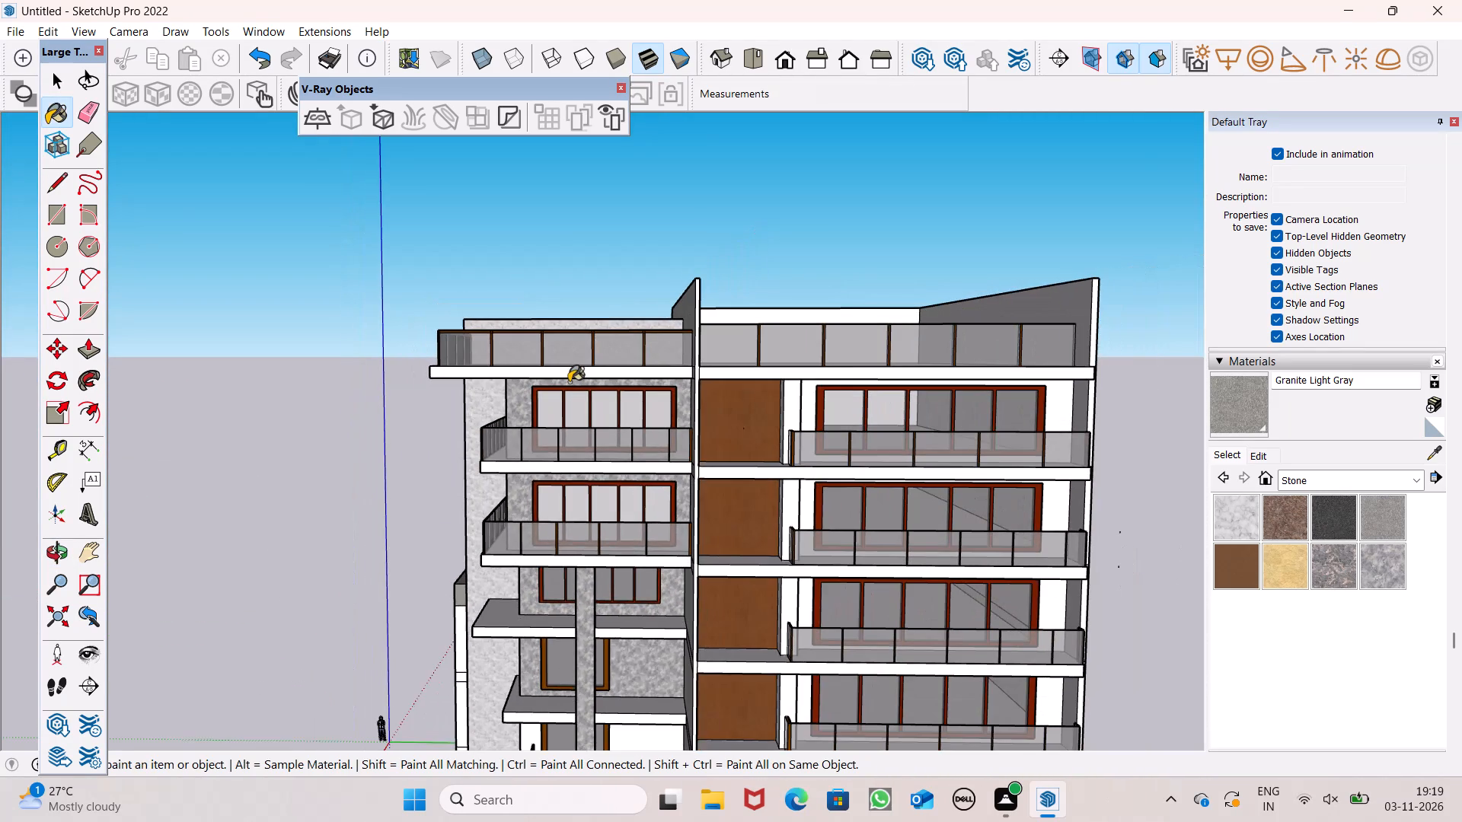
{"action": "middle_click_drag", "start_coordinate": [680, 390], "coordinate": [669, 544]}
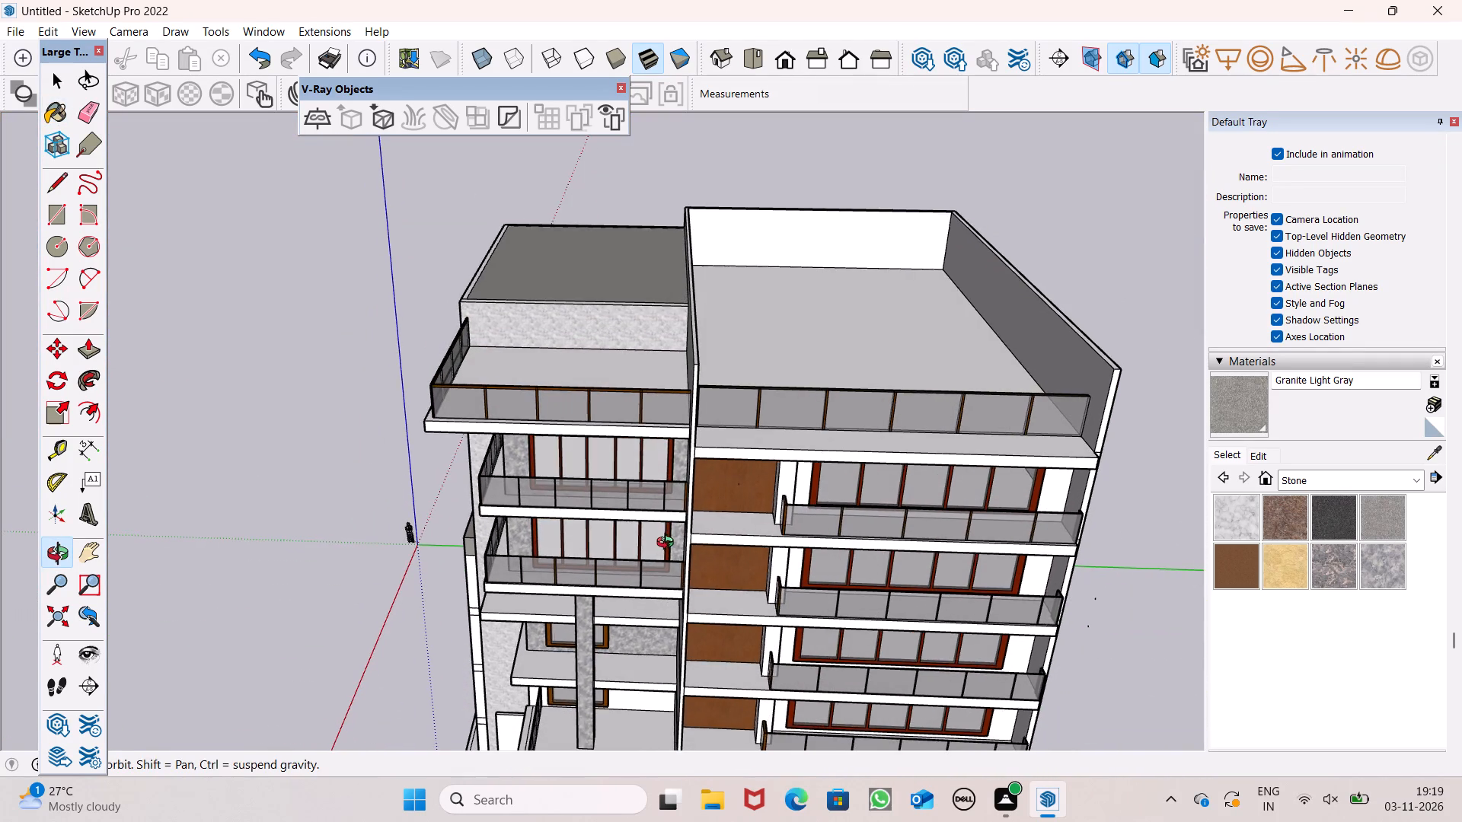
{"action": "middle_click_drag", "start_coordinate": [669, 544], "coordinate": [668, 539]}
{"action": "scroll", "coordinate": [551, 421], "scroll_direction": "down", "scroll_amount": 2}
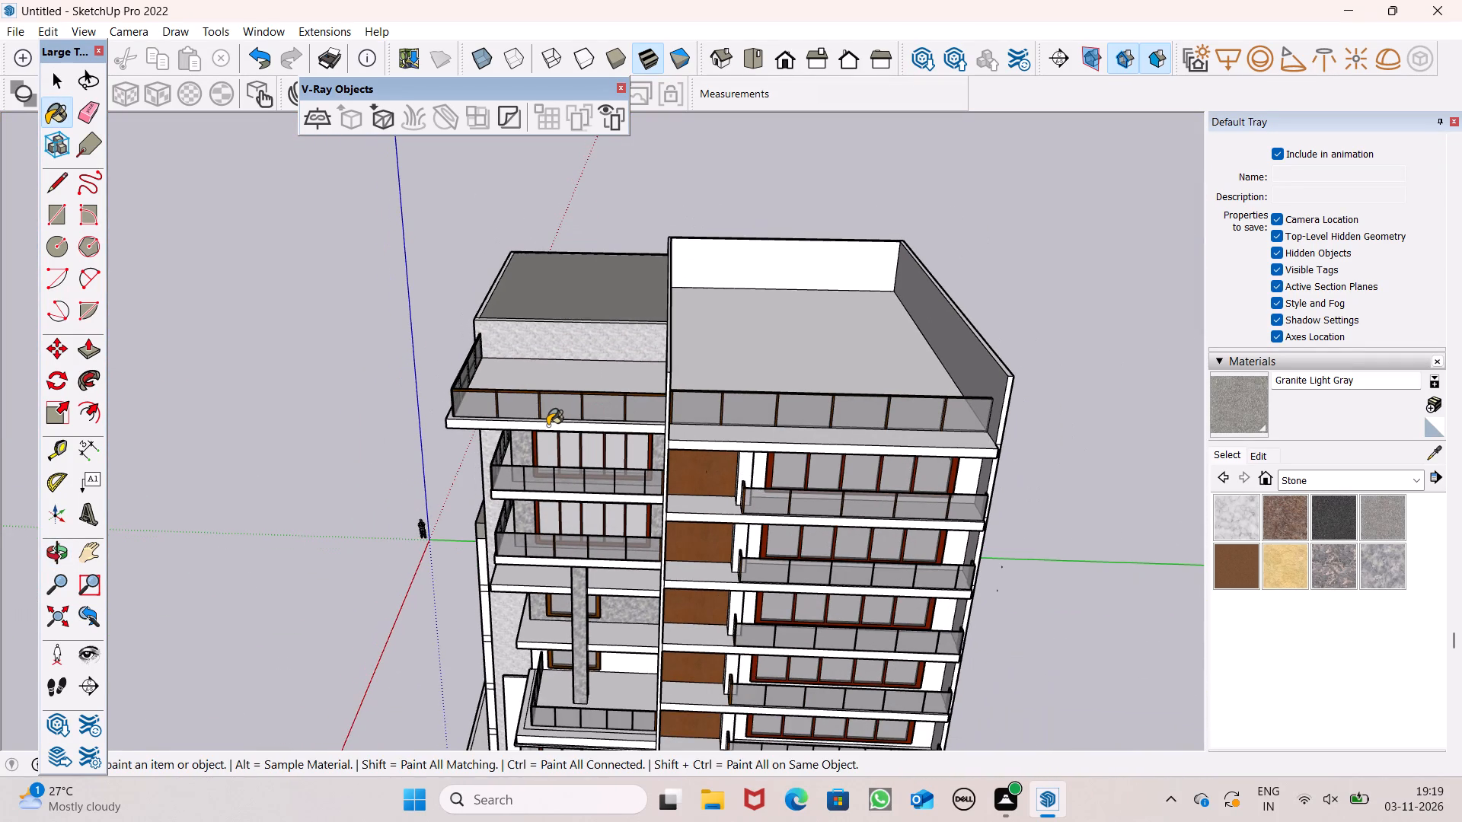
Examine the whole building corner, from the side facade round to the column and the balcony facade.
{"action": "middle_click_drag", "start_coordinate": [557, 419], "coordinate": [998, 239]}
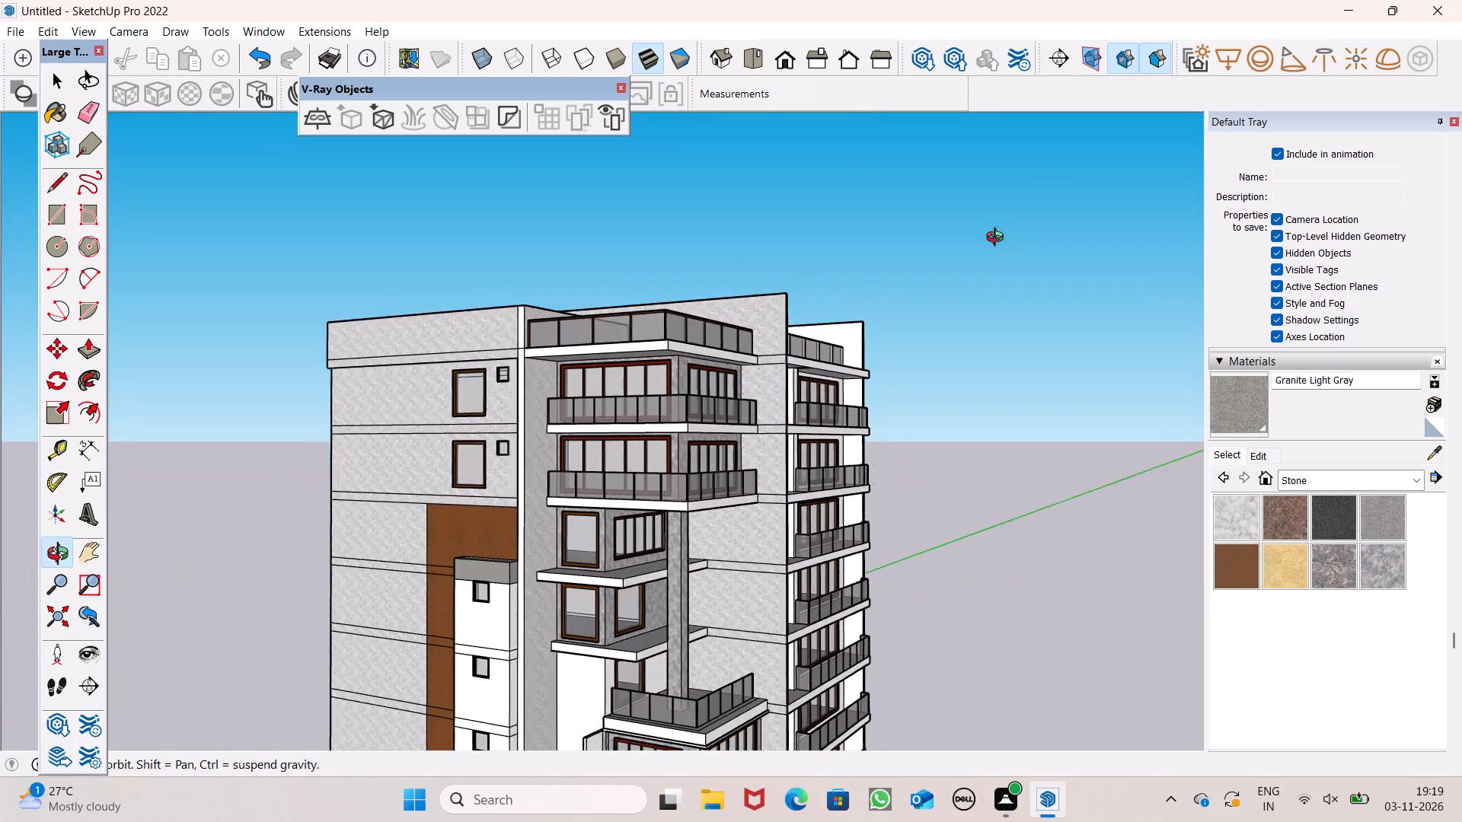
{"action": "middle_click_drag", "start_coordinate": [998, 239], "coordinate": [998, 244]}
{"action": "scroll", "coordinate": [561, 308], "scroll_direction": "down", "scroll_amount": 4}
{"action": "middle_click_drag", "start_coordinate": [694, 362], "coordinate": [584, 244]}
{"action": "key", "text": "space"}
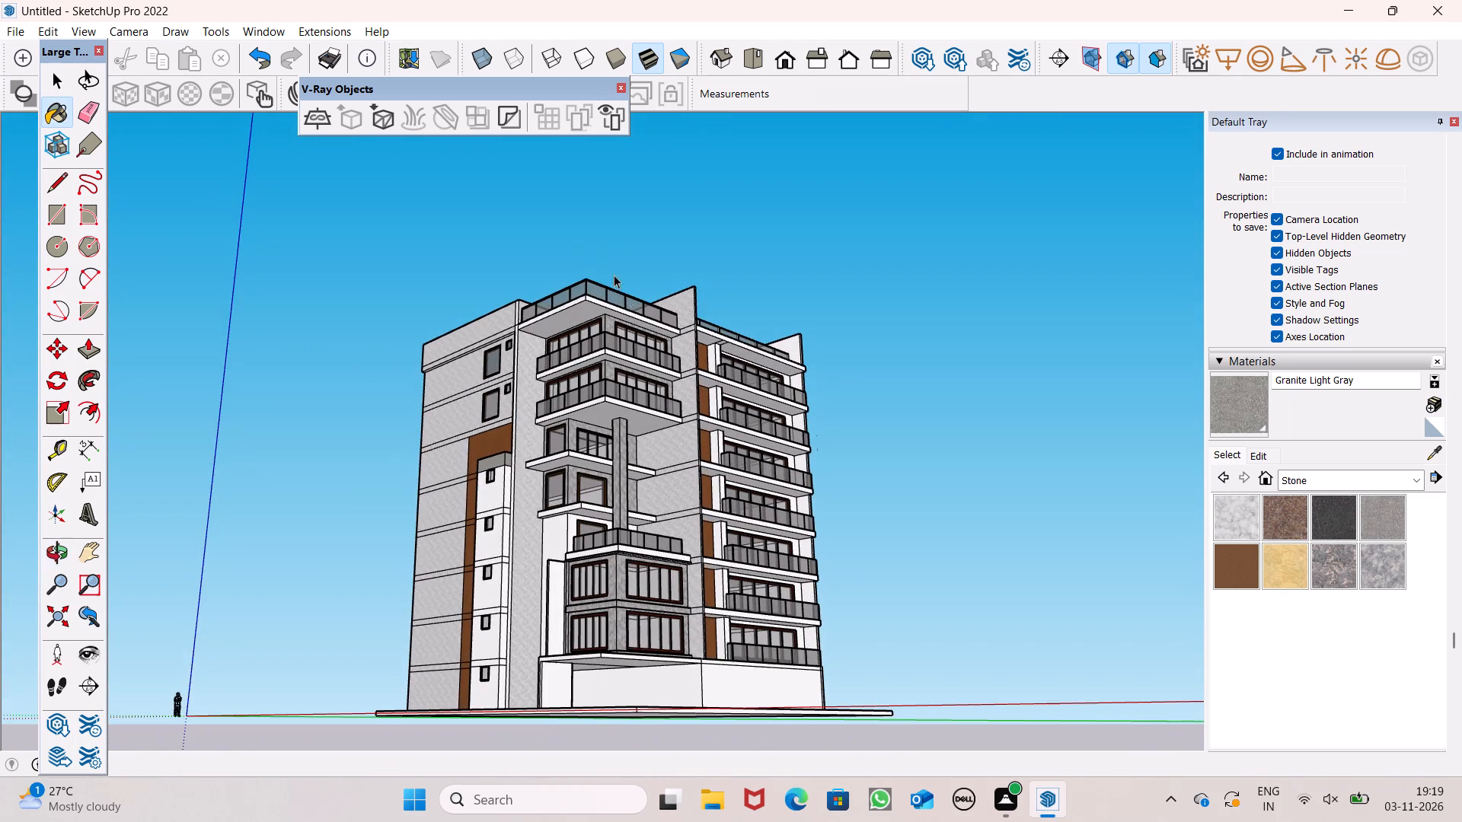
{"action": "middle_click_drag", "start_coordinate": [692, 326], "coordinate": [688, 406]}
{"action": "scroll", "coordinate": [679, 396], "scroll_direction": "up", "scroll_amount": 1}
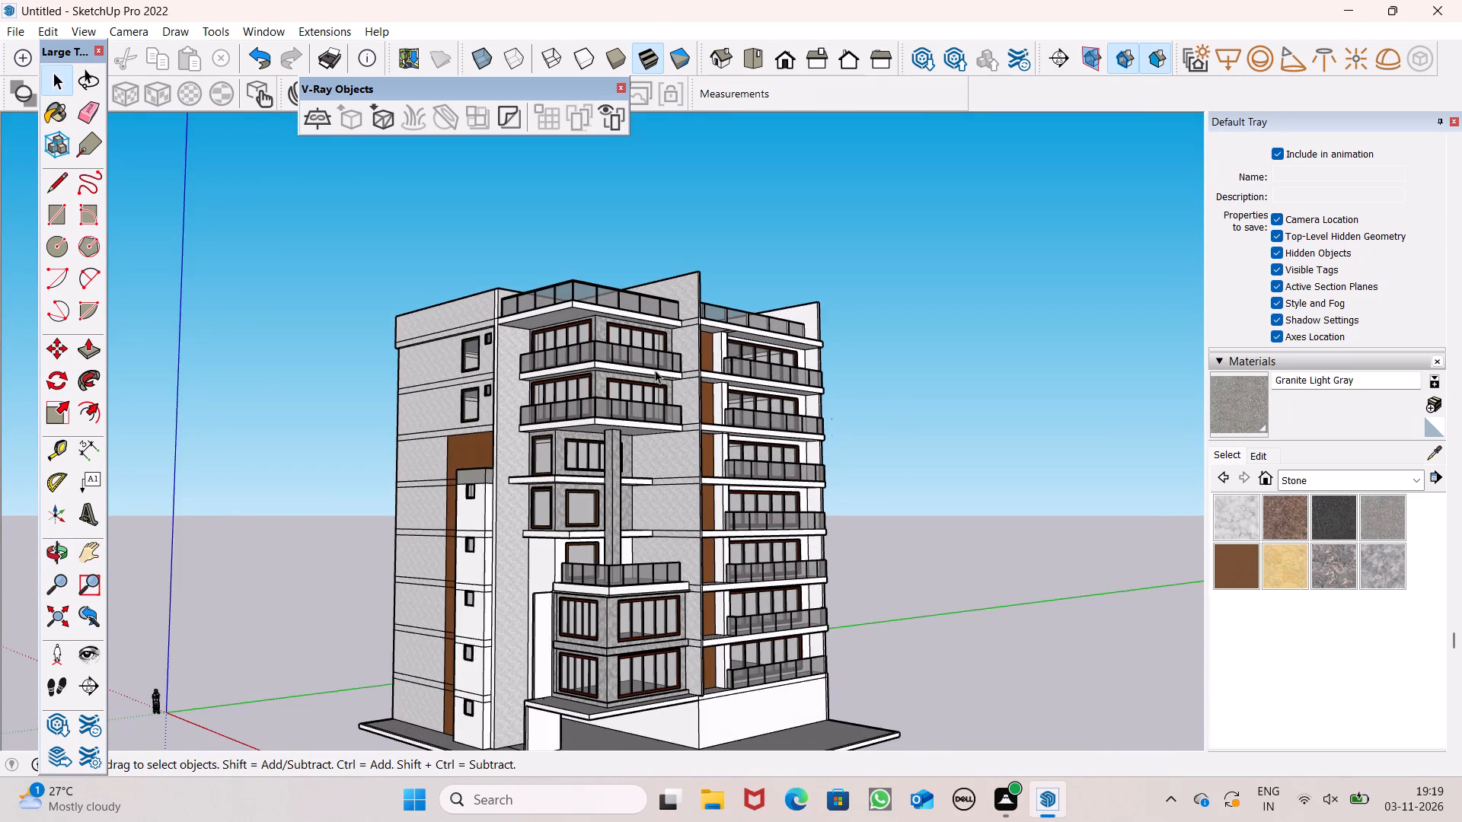
{"action": "scroll", "coordinate": [655, 370], "scroll_direction": "down", "scroll_amount": 1}
{"action": "middle_click_drag", "start_coordinate": [960, 470], "coordinate": [758, 530]}
{"action": "scroll", "coordinate": [662, 475], "scroll_direction": "up", "scroll_amount": 7}
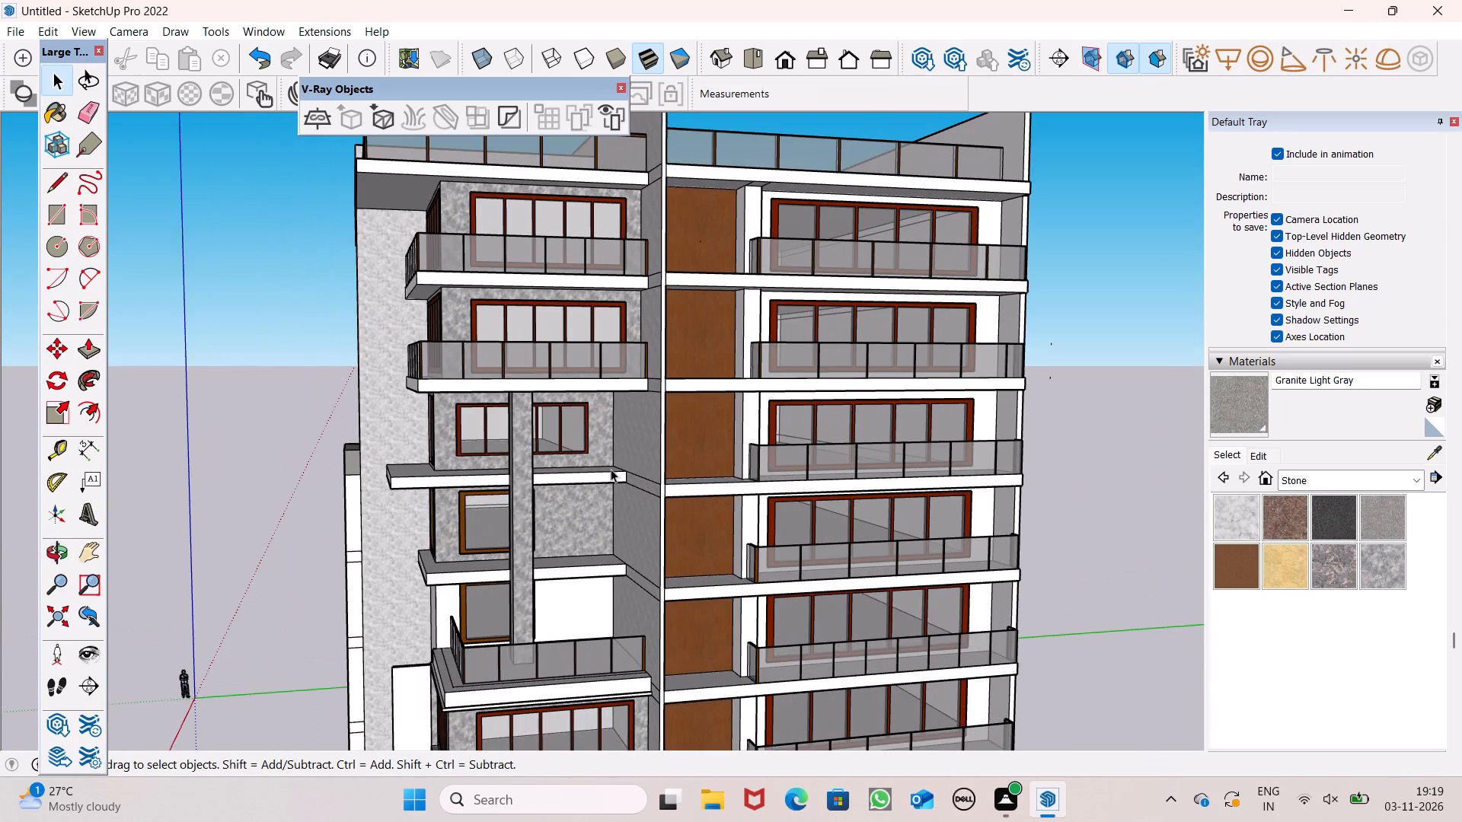
Draw a vertical line from ceiling to floor on the Stone Vein Gray wall beside the single wood-framed window behind the column.
{"action": "left_click", "coordinate": [52, 183]}
{"action": "scroll", "coordinate": [541, 530], "scroll_direction": "up", "scroll_amount": 4}
{"action": "middle_click_drag", "start_coordinate": [600, 496], "coordinate": [528, 400]}
{"action": "scroll", "coordinate": [528, 441], "scroll_direction": "up", "scroll_amount": 6}
{"action": "left_click", "coordinate": [543, 426]}
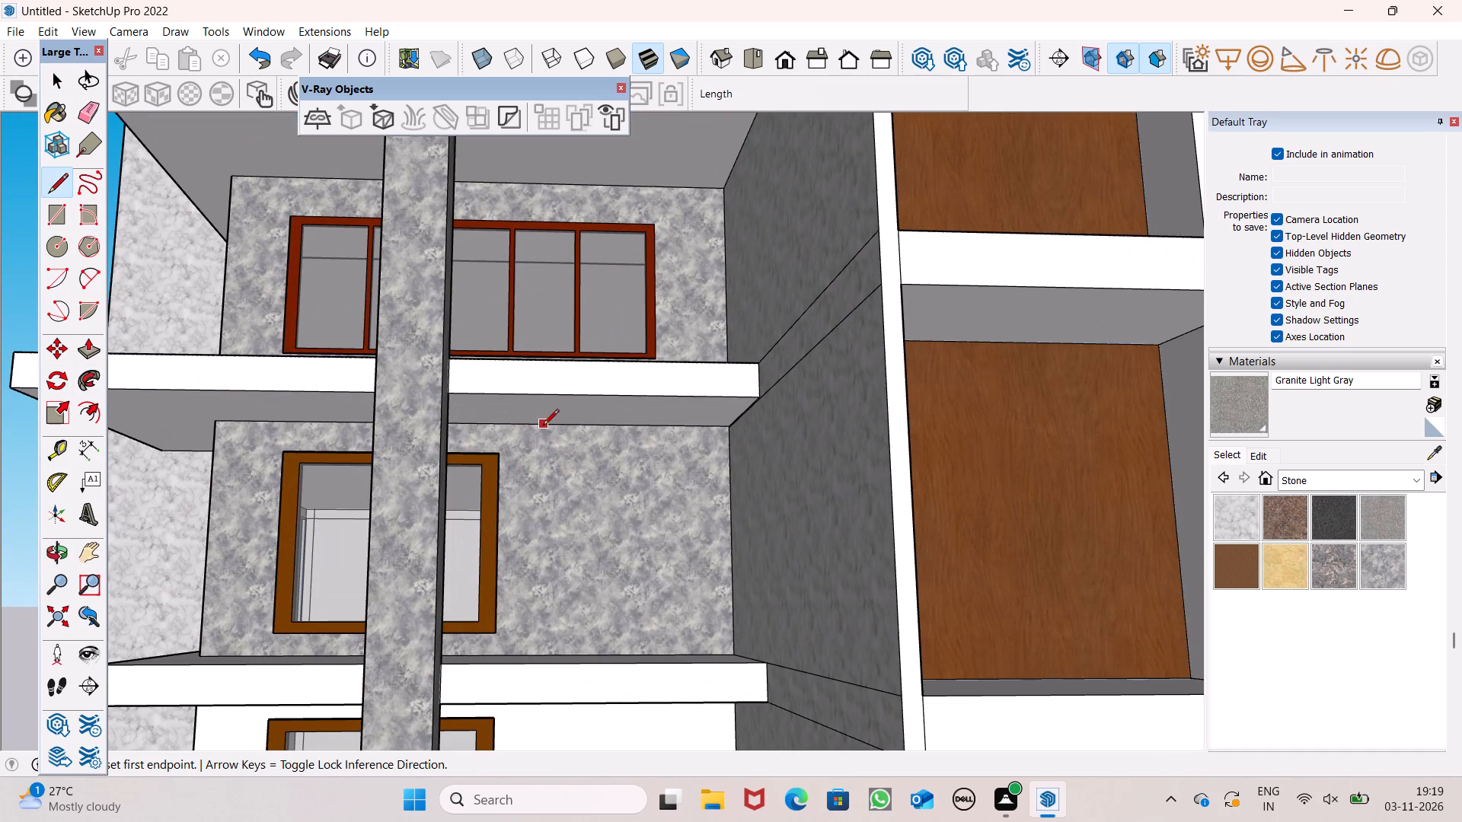
{"action": "left_click", "coordinate": [544, 655]}
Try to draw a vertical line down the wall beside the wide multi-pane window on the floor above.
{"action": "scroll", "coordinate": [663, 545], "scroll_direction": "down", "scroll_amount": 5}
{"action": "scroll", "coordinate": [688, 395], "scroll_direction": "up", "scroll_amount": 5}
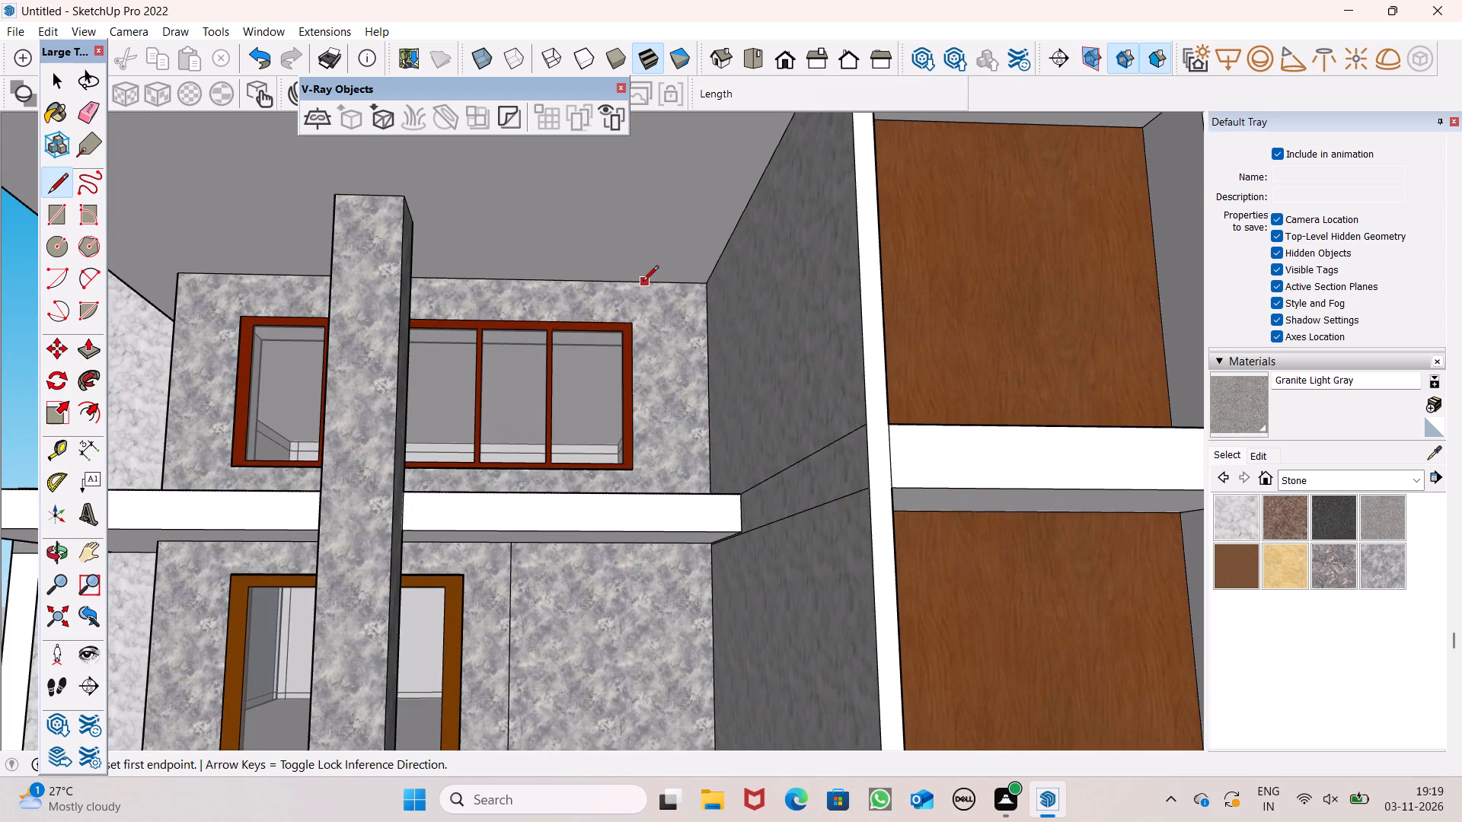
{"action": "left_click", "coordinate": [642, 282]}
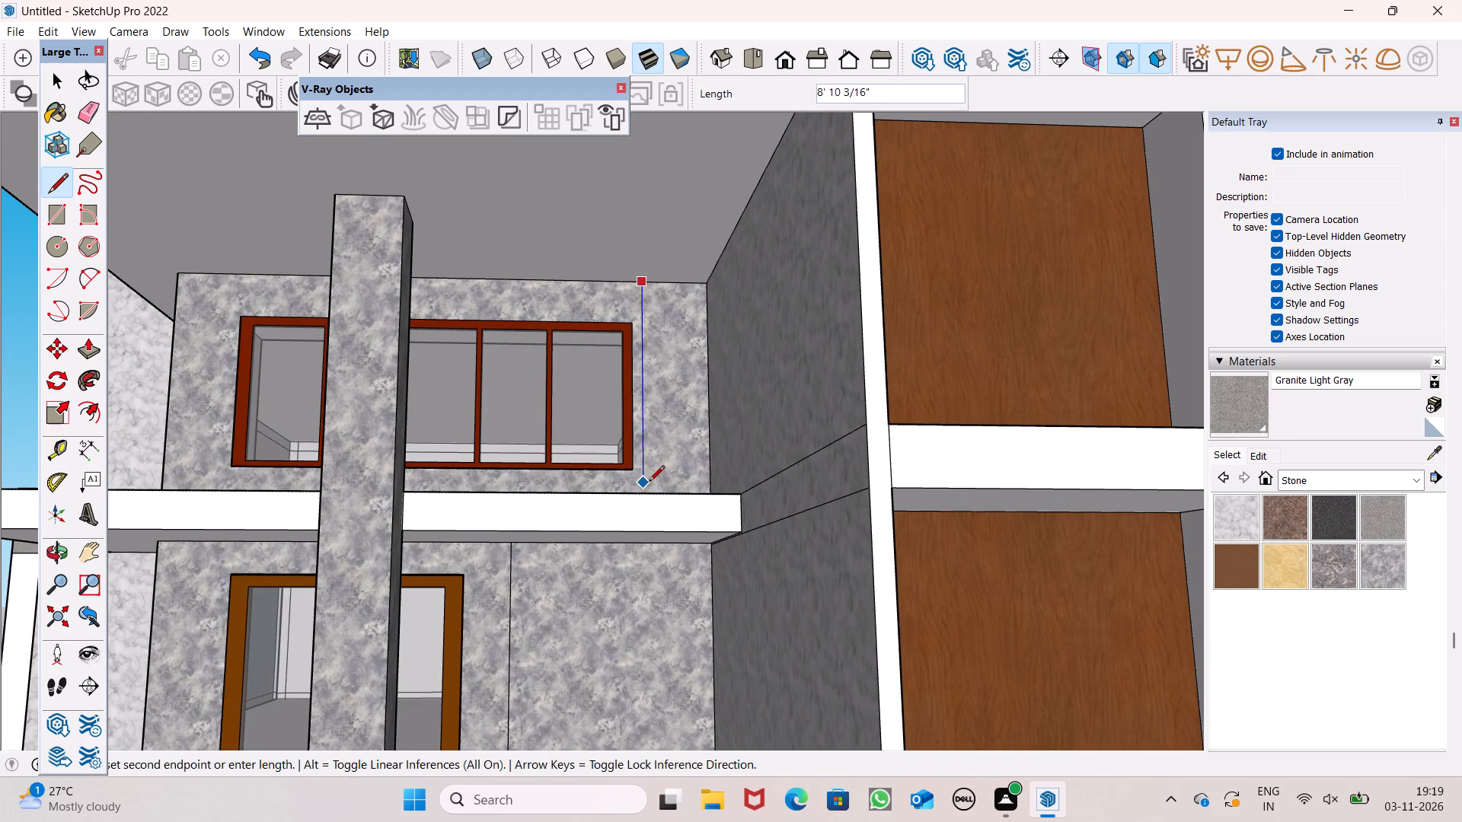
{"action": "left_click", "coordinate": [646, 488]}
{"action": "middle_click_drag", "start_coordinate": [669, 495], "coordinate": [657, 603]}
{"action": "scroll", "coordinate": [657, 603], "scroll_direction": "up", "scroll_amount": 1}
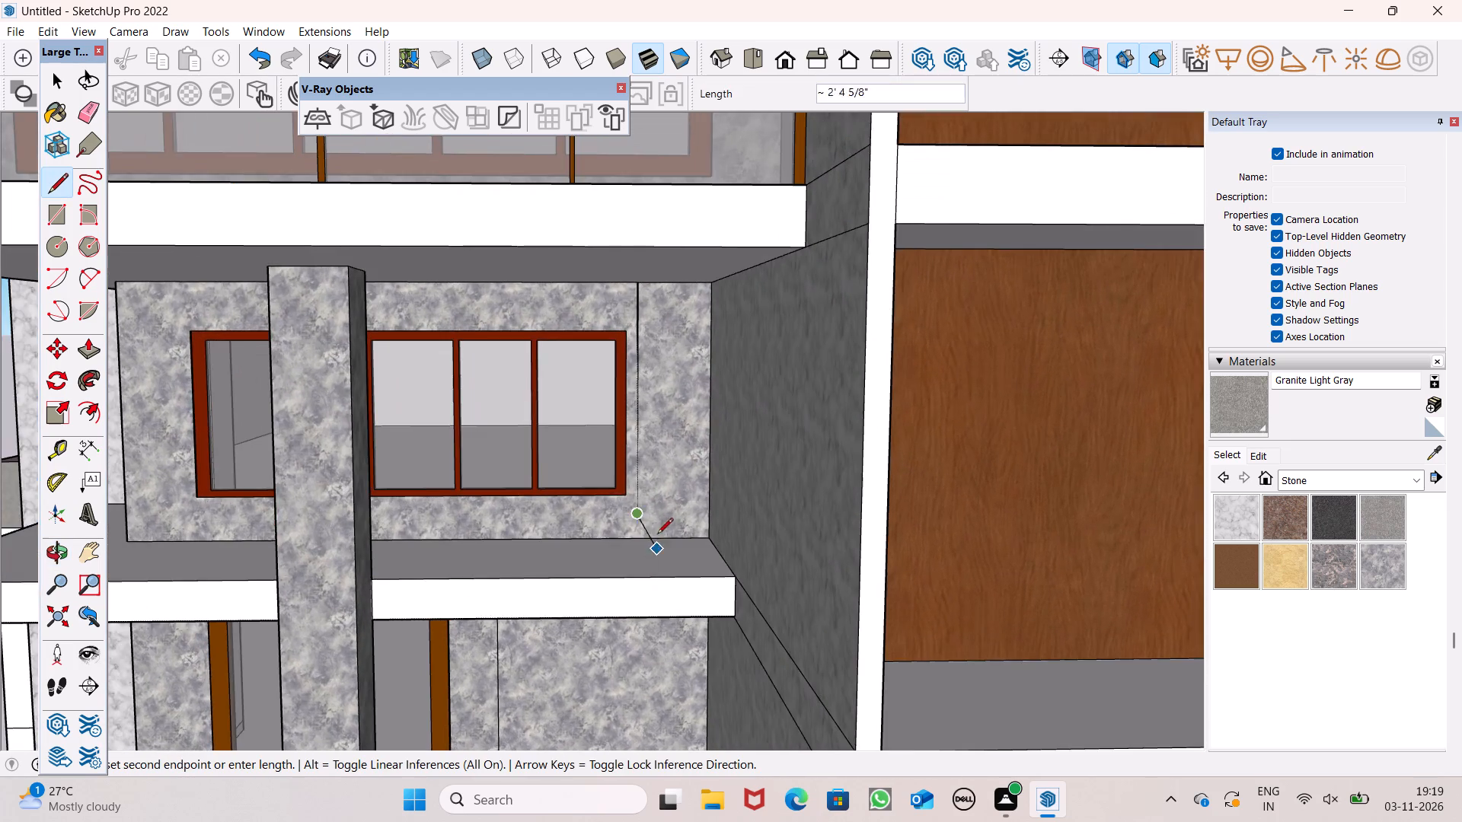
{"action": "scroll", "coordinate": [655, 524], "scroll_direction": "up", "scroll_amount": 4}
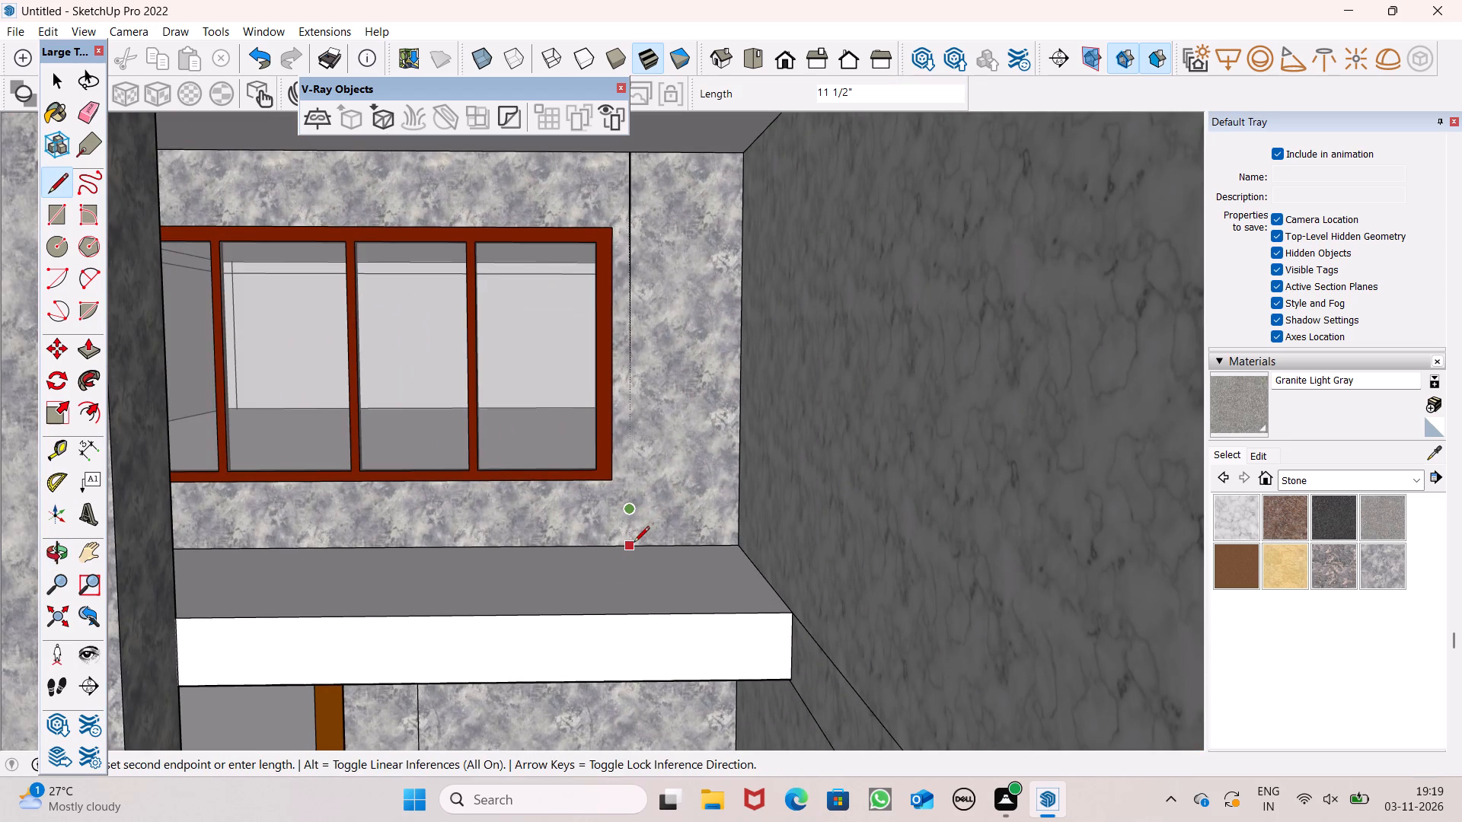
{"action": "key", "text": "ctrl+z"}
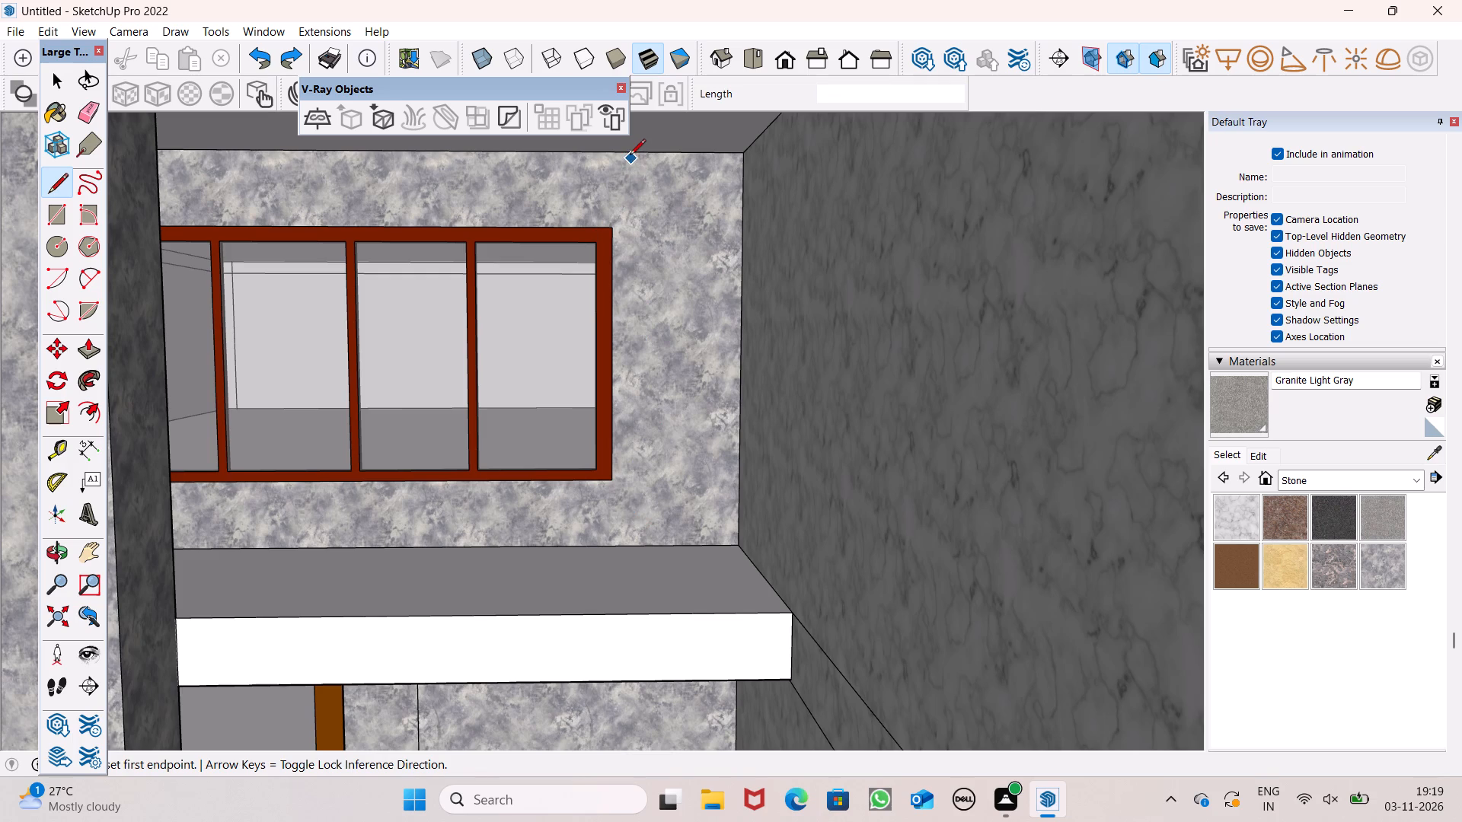
Draw a 10' vertical line from ceiling to floor on the wall beside the wide multi-pane window.
{"action": "left_click", "coordinate": [630, 155]}
{"action": "left_click_drag", "start_coordinate": [628, 545], "coordinate": [628, 536]}
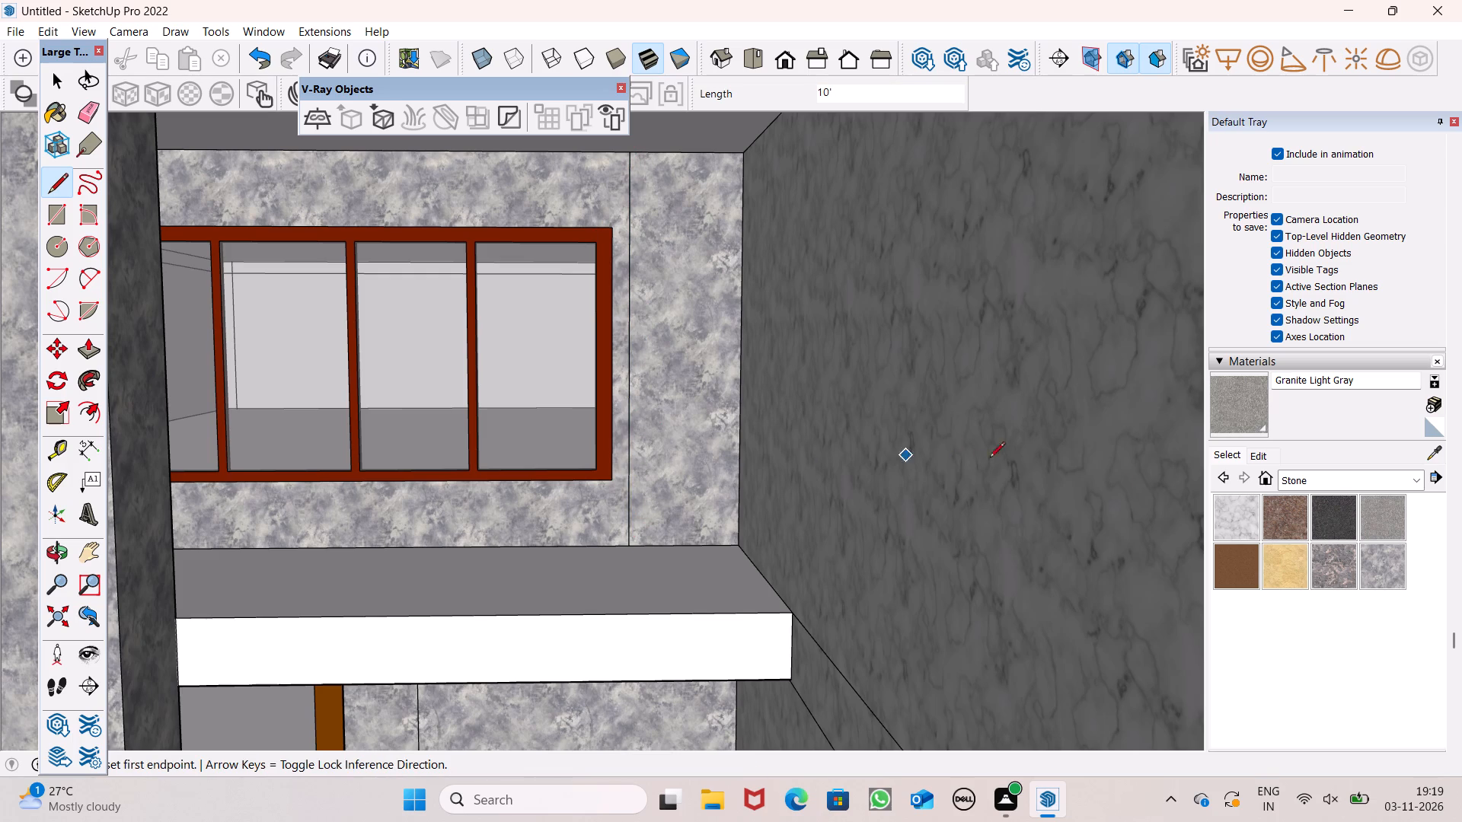
Paint the two wall sections split off beside the corner-bay windows, one on each floor, with Wood Veneer 01.
{"action": "left_click", "coordinate": [1306, 482]}
{"action": "left_click", "coordinate": [1314, 723]}
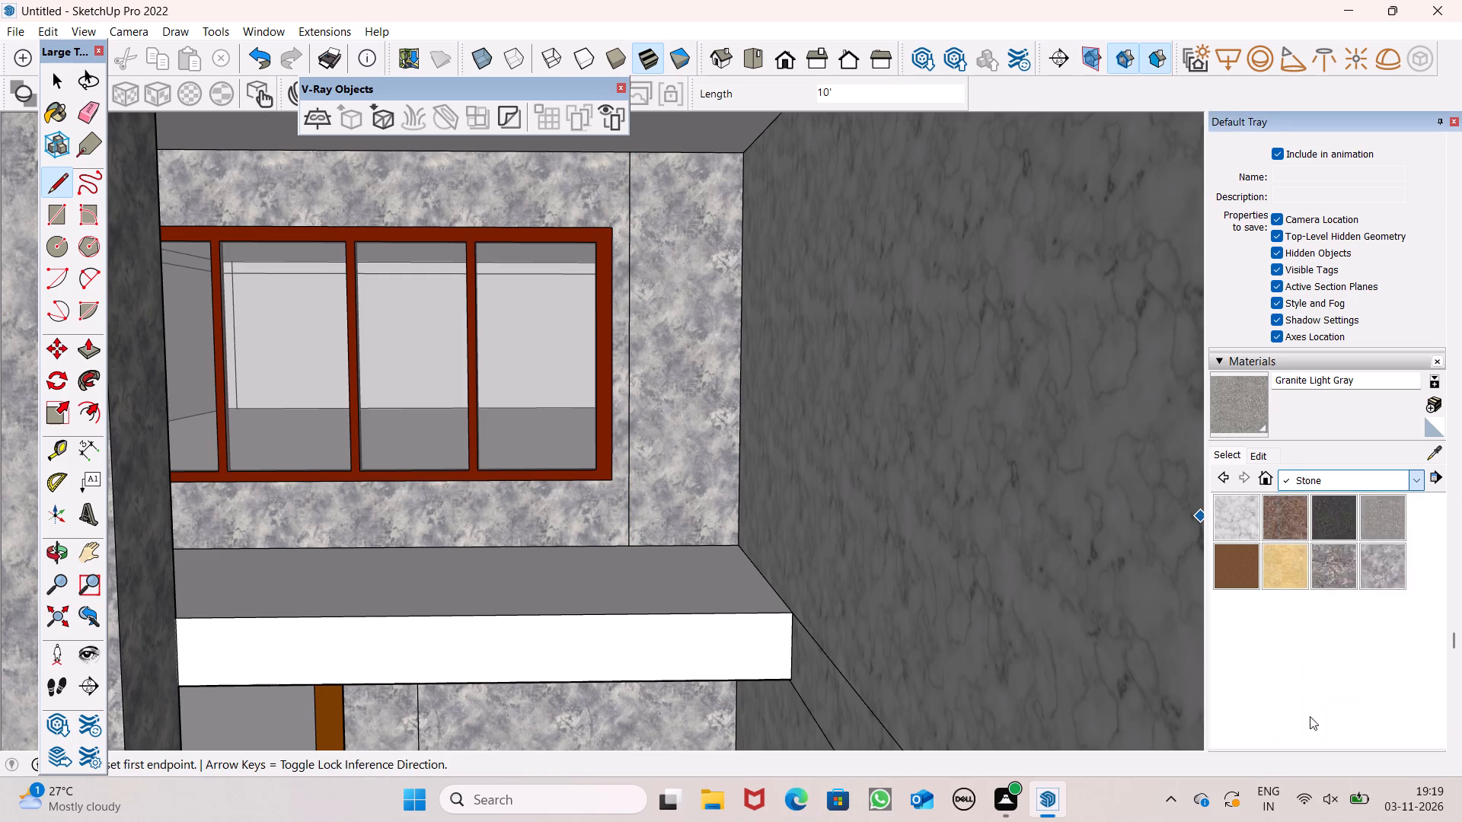
{"action": "left_click", "coordinate": [1344, 626]}
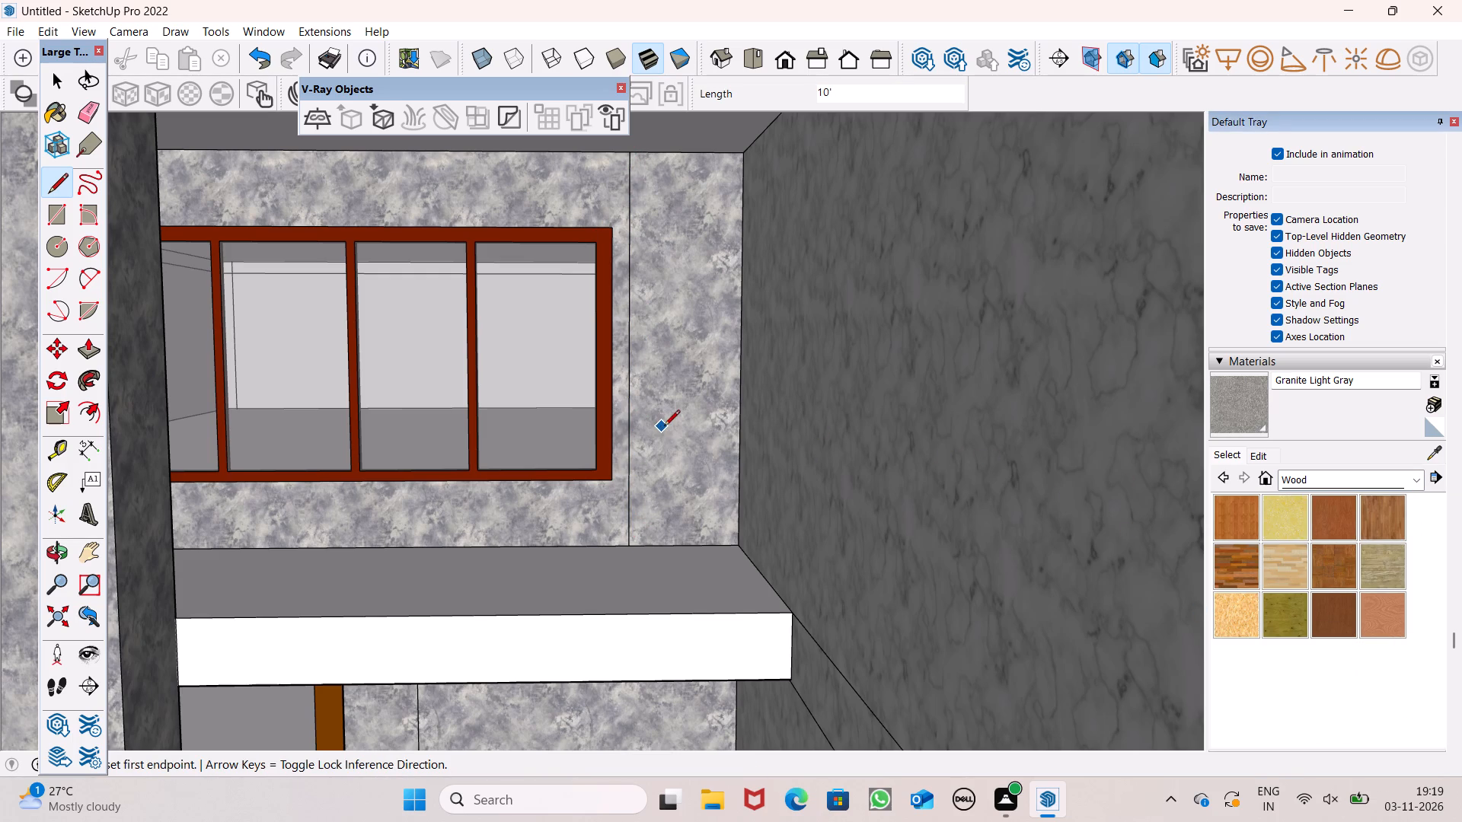
{"action": "left_click", "coordinate": [664, 427]}
{"action": "key", "text": "space"}
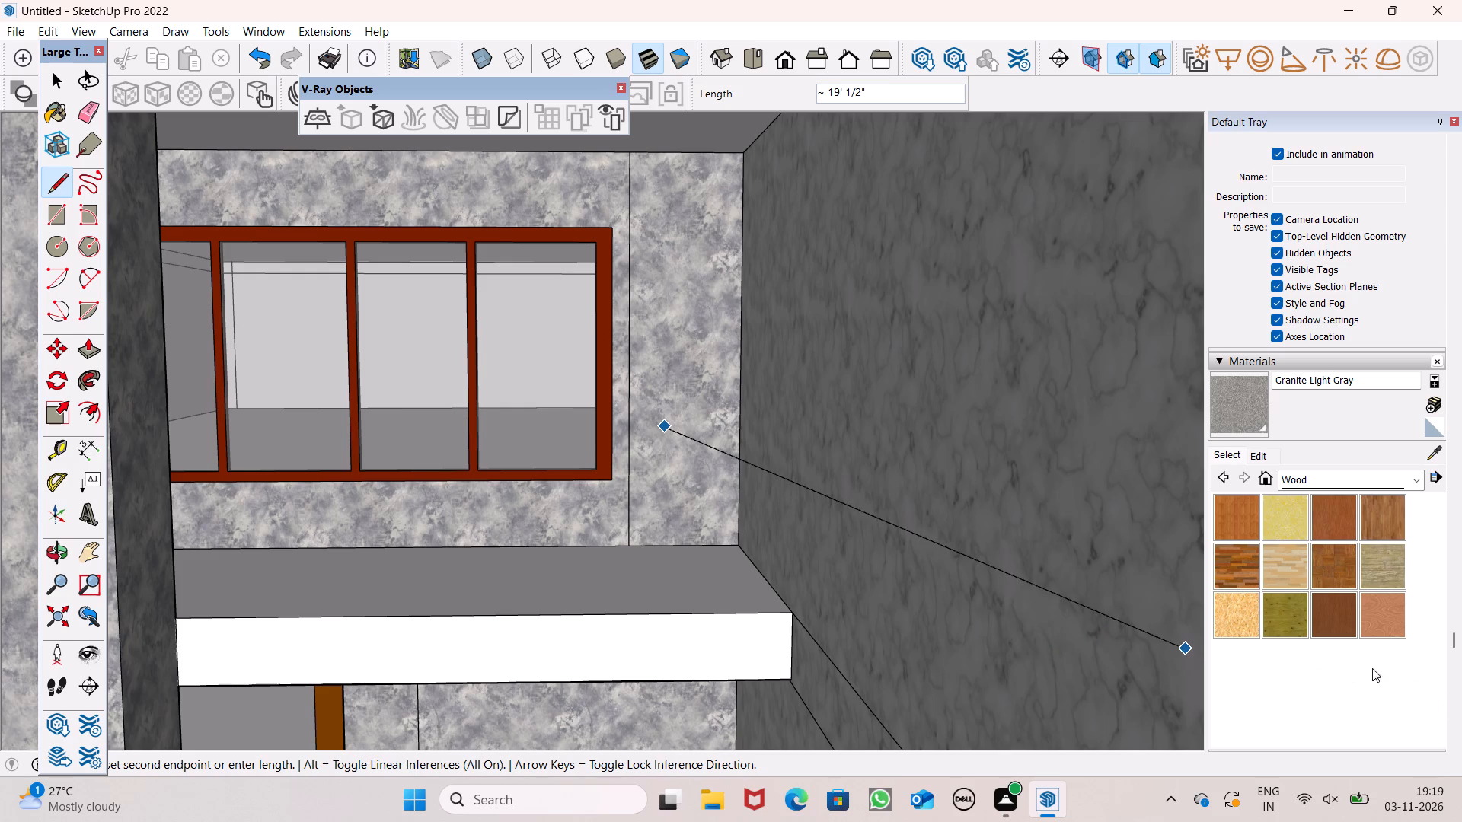
{"action": "left_click", "coordinate": [1333, 610]}
{"action": "left_click", "coordinate": [668, 401]}
{"action": "scroll", "coordinate": [758, 322], "scroll_direction": "down", "scroll_amount": 7}
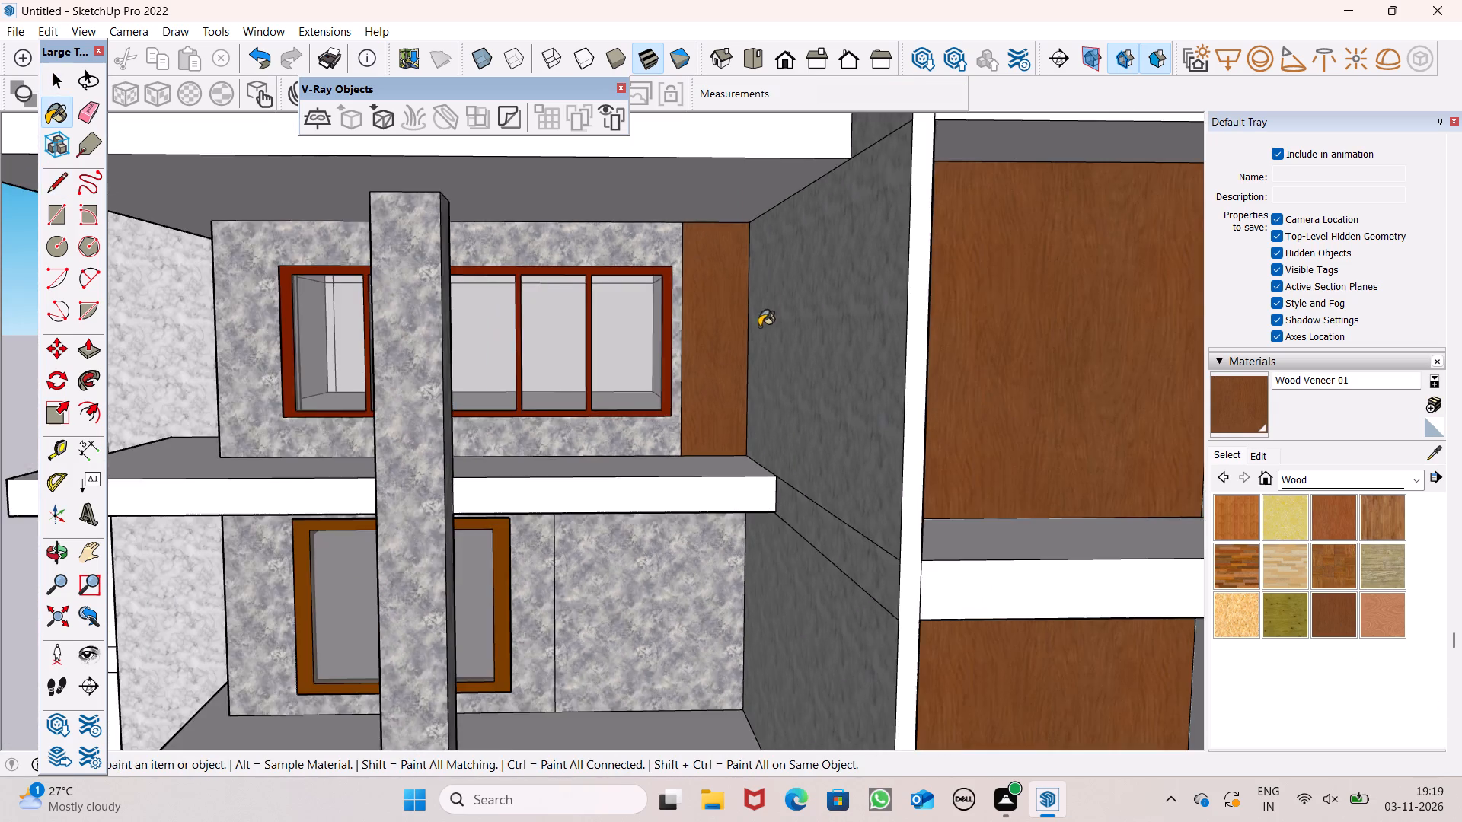
{"action": "scroll", "coordinate": [777, 263], "scroll_direction": "down", "scroll_amount": 6}
{"action": "left_click_drag", "start_coordinate": [678, 480], "coordinate": [684, 473]}
Paint the two white walls behind the corner terrace, around the window below the veneered sections, with Wood Veneer 01.
{"action": "scroll", "coordinate": [788, 326], "scroll_direction": "down", "scroll_amount": 5}
{"action": "middle_click_drag", "start_coordinate": [566, 515], "coordinate": [769, 462]}
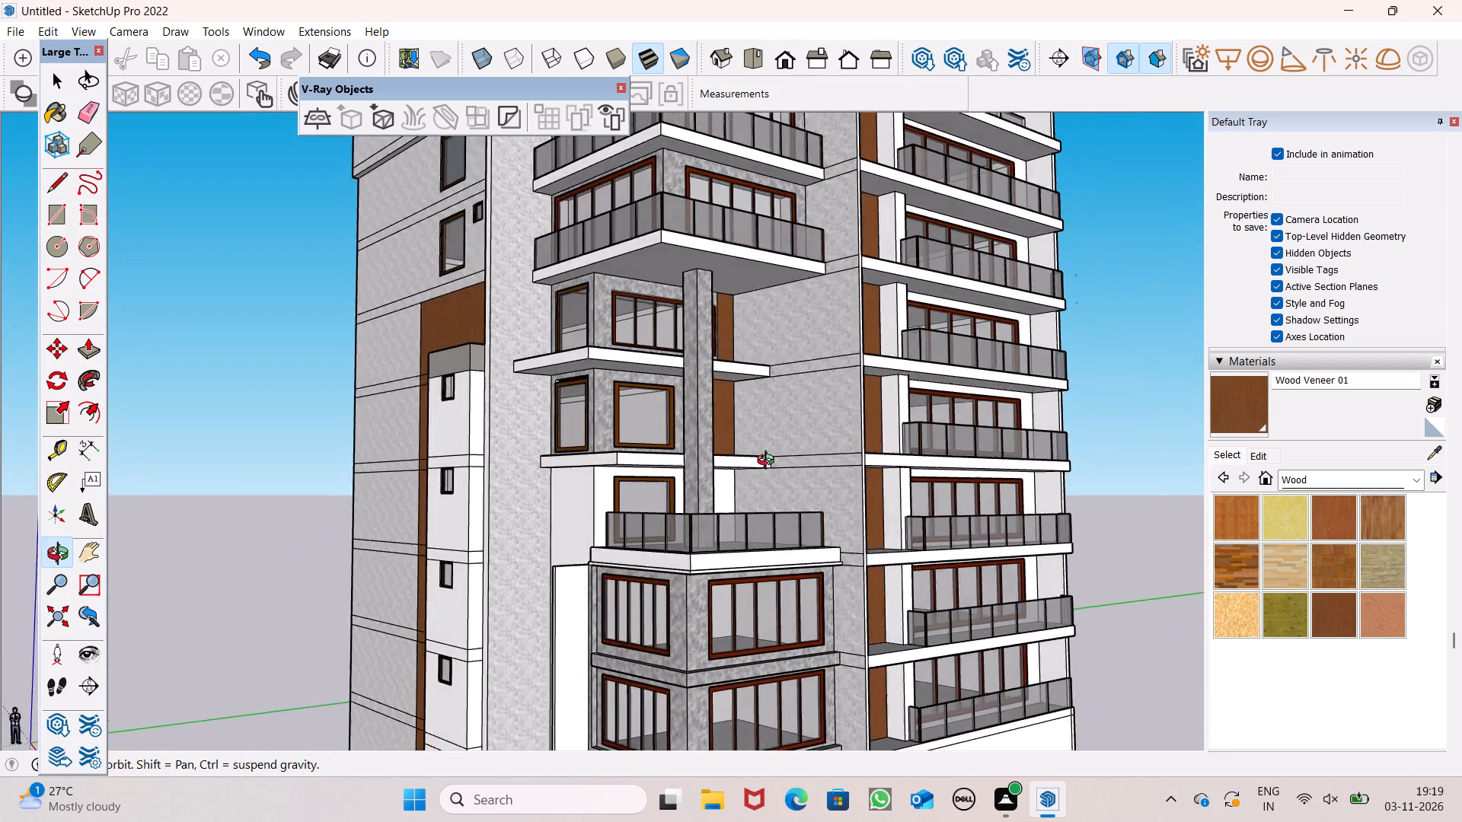
{"action": "middle_click_drag", "start_coordinate": [769, 462], "coordinate": [717, 469]}
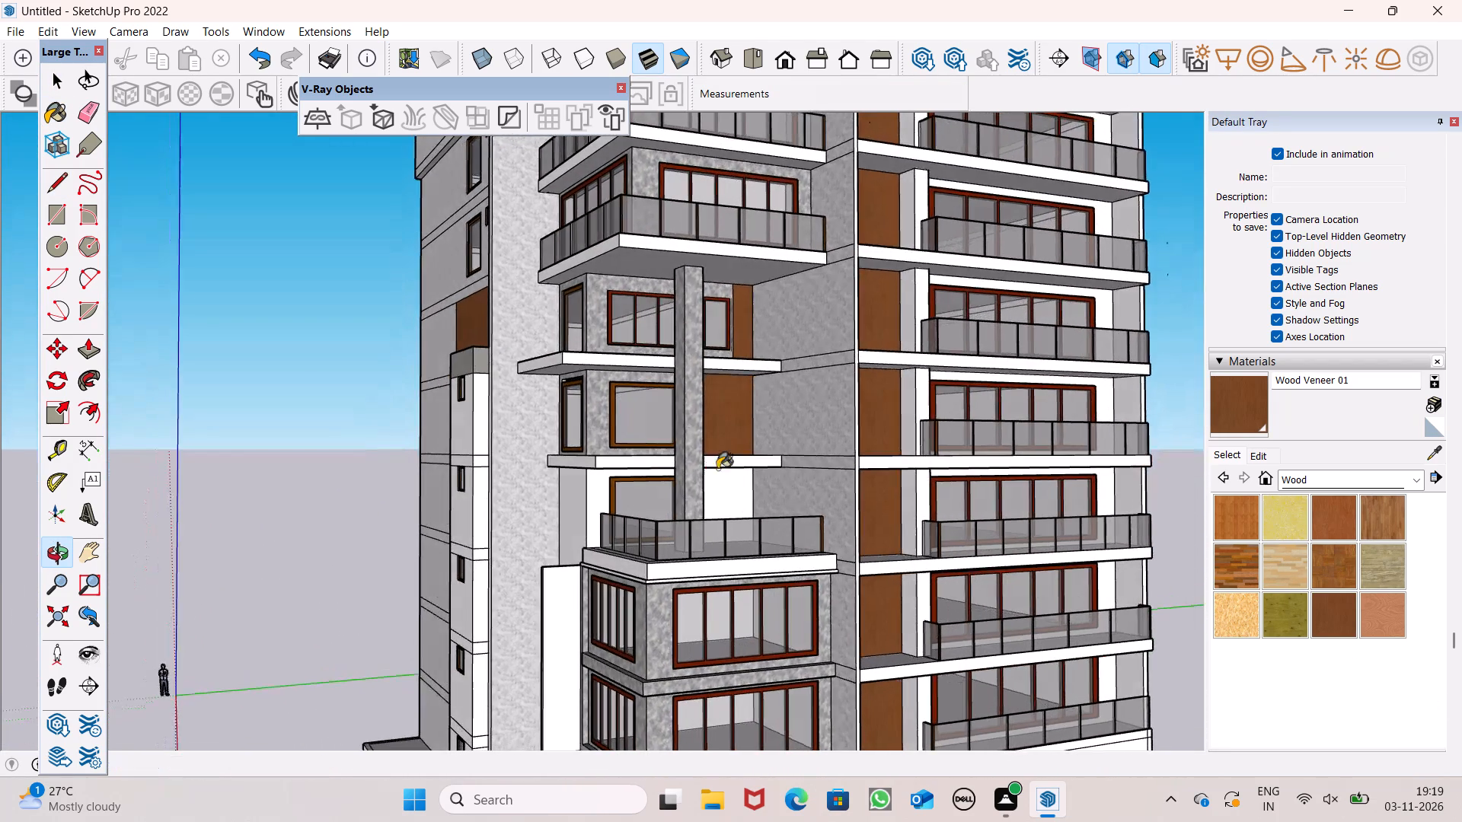
{"action": "scroll", "coordinate": [745, 441], "scroll_direction": "down", "scroll_amount": 2}
{"action": "middle_click_drag", "start_coordinate": [619, 473], "coordinate": [734, 542]}
{"action": "left_click", "coordinate": [639, 500]}
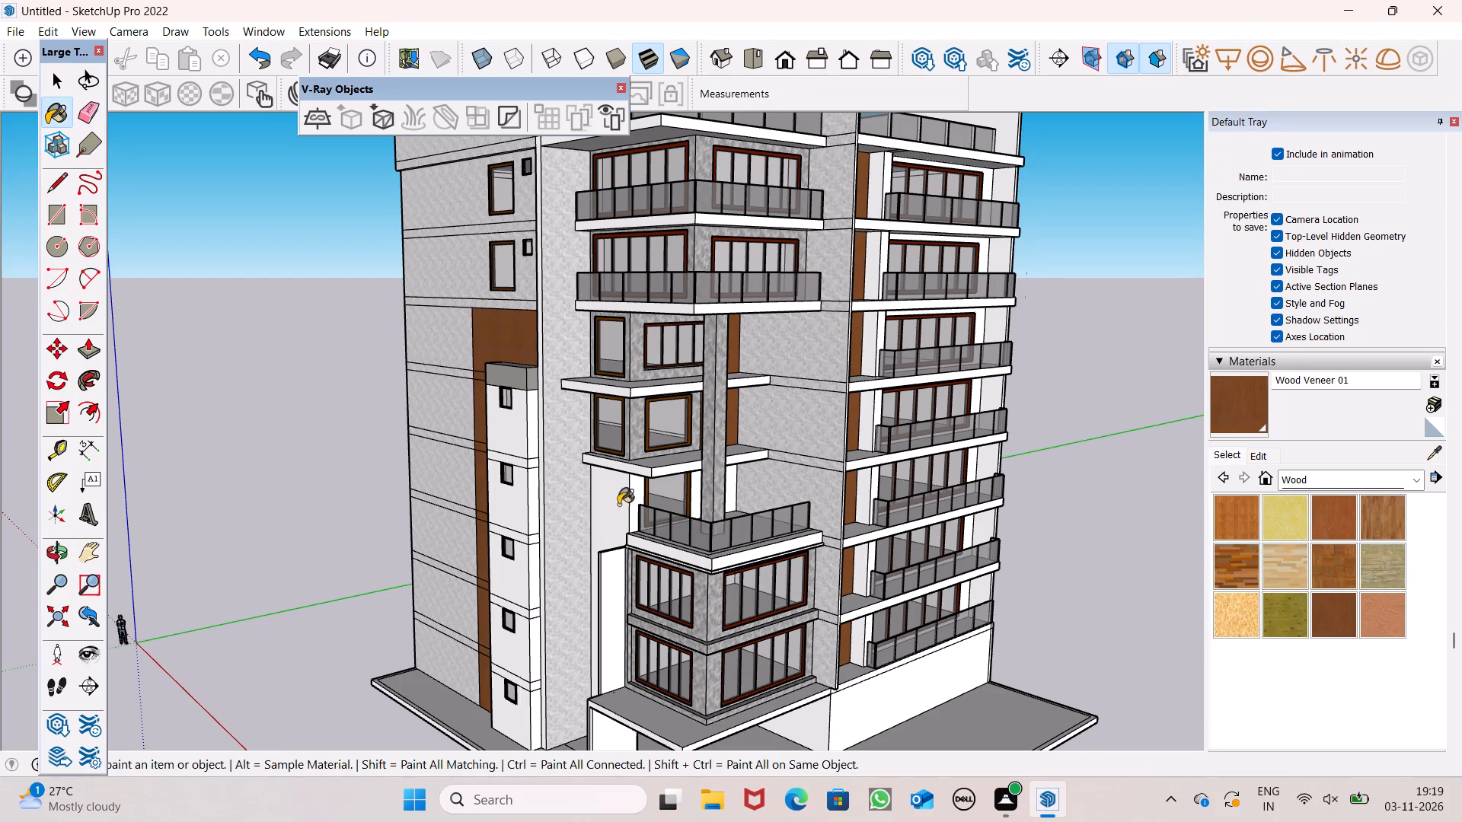
{"action": "left_click", "coordinate": [617, 501]}
Paint the top and edge faces of the projecting slab beneath the lowest corner bay with Wood Veneer 01.
{"action": "middle_click_drag", "start_coordinate": [995, 484], "coordinate": [834, 492]}
{"action": "scroll", "coordinate": [778, 406], "scroll_direction": "down", "scroll_amount": 4}
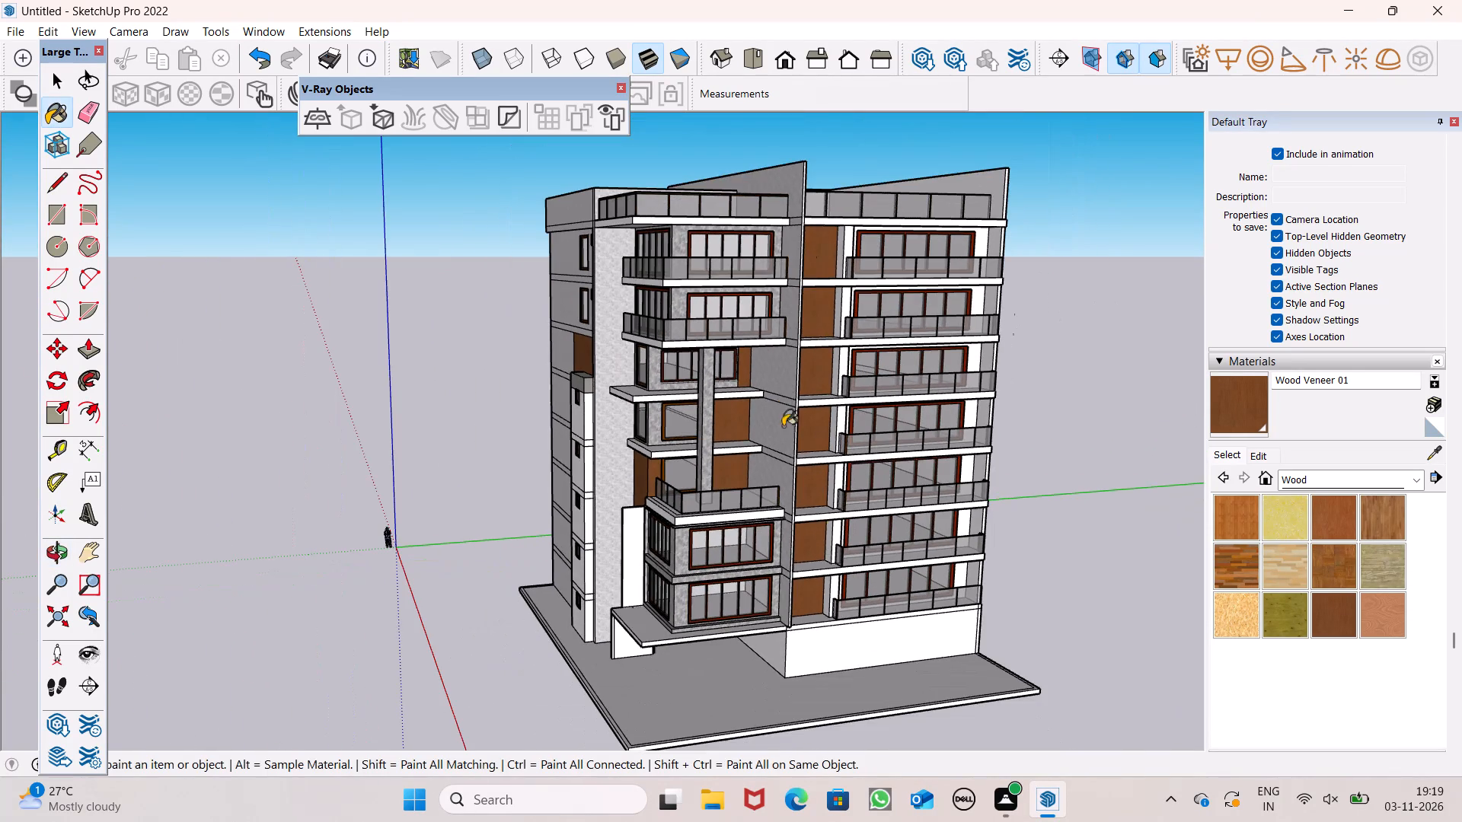
{"action": "scroll", "coordinate": [641, 667], "scroll_direction": "up", "scroll_amount": 7}
{"action": "left_click", "coordinate": [646, 613]}
{"action": "middle_click_drag", "start_coordinate": [645, 639], "coordinate": [749, 538]}
{"action": "scroll", "coordinate": [749, 531], "scroll_direction": "up", "scroll_amount": 5}
{"action": "left_click", "coordinate": [701, 568]}
{"action": "left_click", "coordinate": [735, 559]}
{"action": "scroll", "coordinate": [730, 433], "scroll_direction": "down", "scroll_amount": 6}
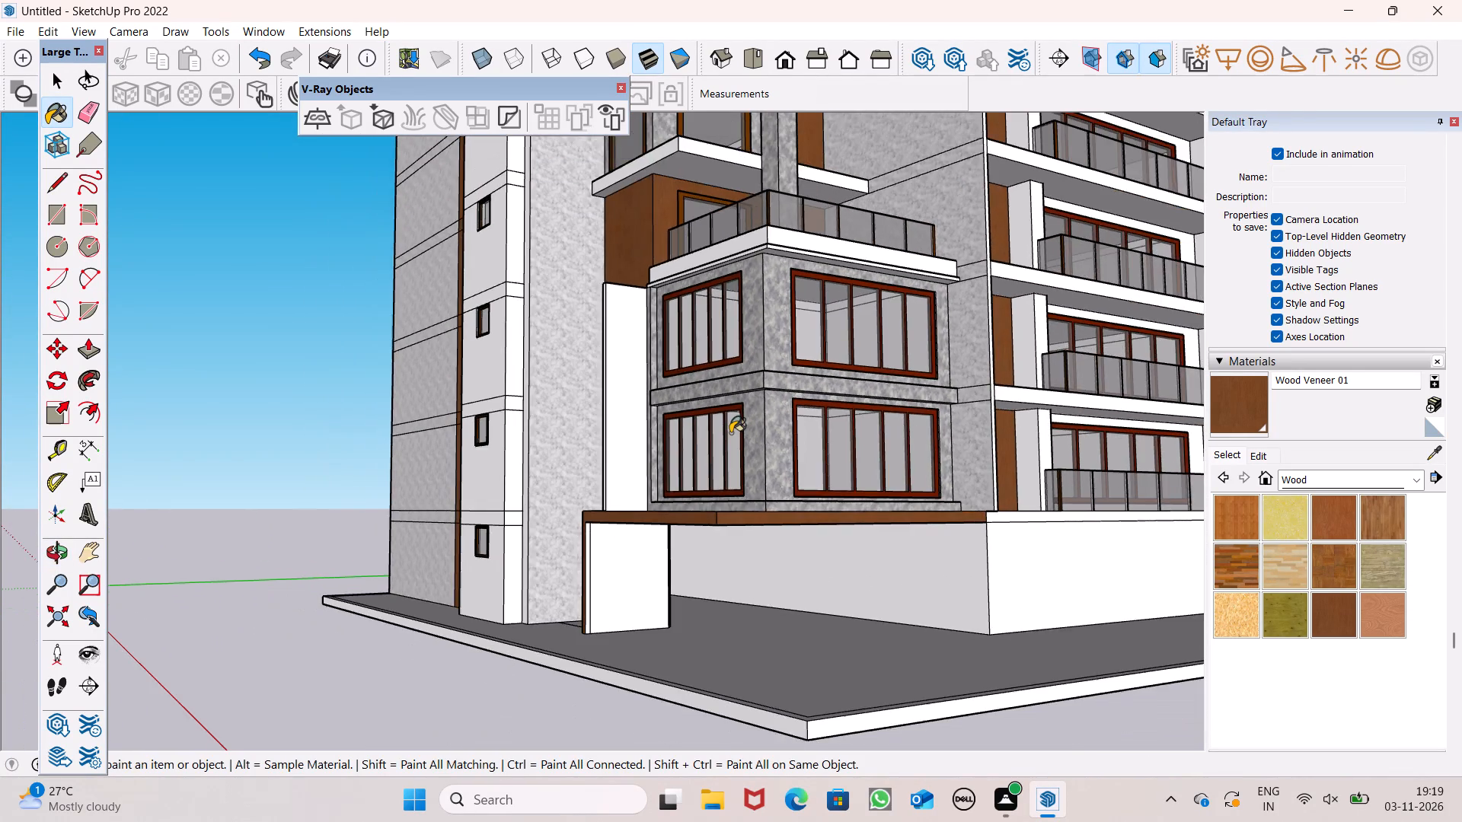
Draw a vertical line down the white ground-floor wall to the base, aligned with the edge of the veneer panels above.
{"action": "scroll", "coordinate": [730, 431], "scroll_direction": "down", "scroll_amount": 4}
{"action": "middle_click_drag", "start_coordinate": [902, 474], "coordinate": [623, 566]}
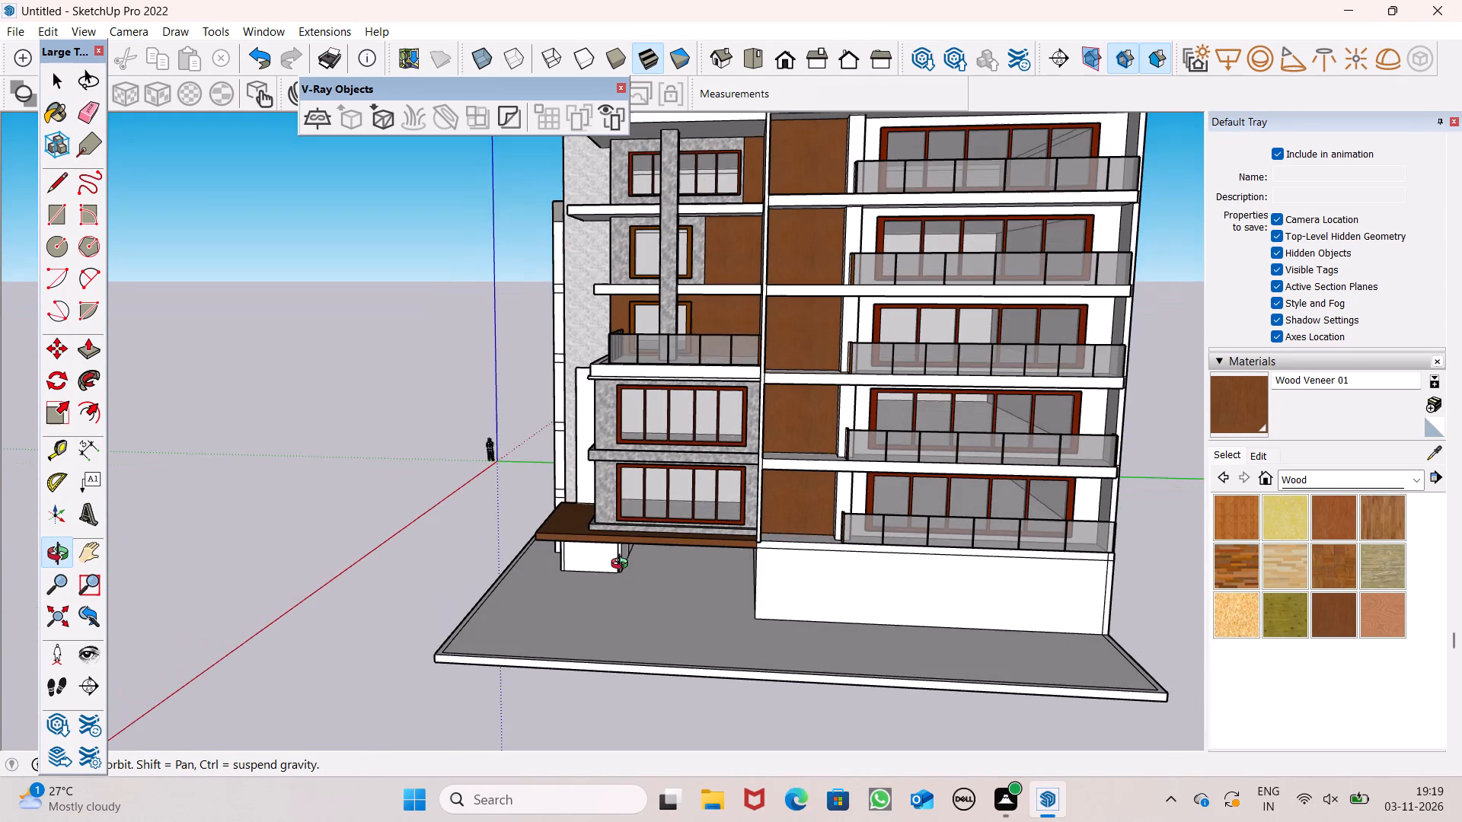
{"action": "middle_click_drag", "start_coordinate": [623, 566], "coordinate": [624, 567]}
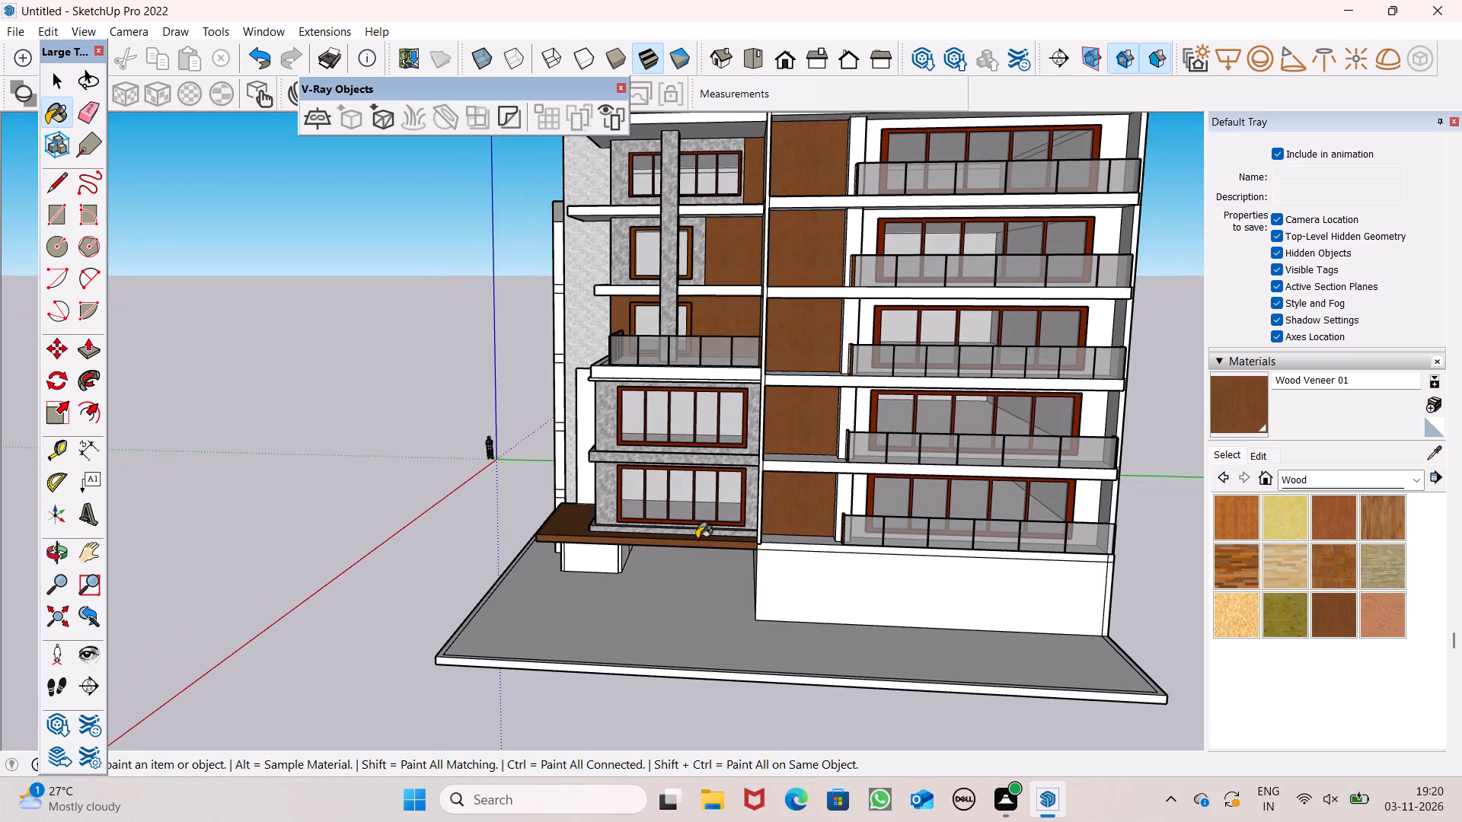
{"action": "scroll", "coordinate": [758, 549], "scroll_direction": "up", "scroll_amount": 3}
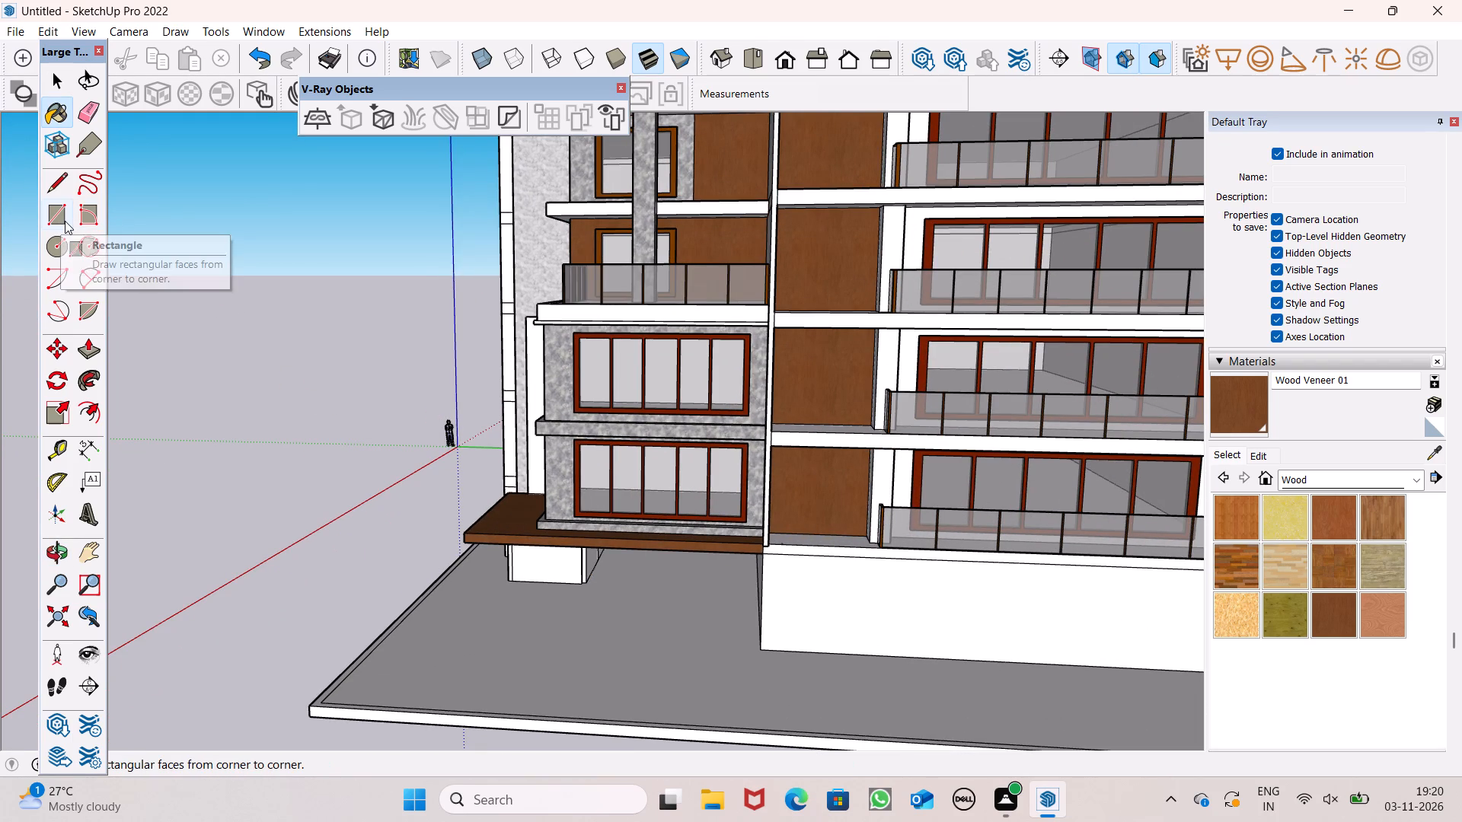
{"action": "left_click", "coordinate": [62, 178]}
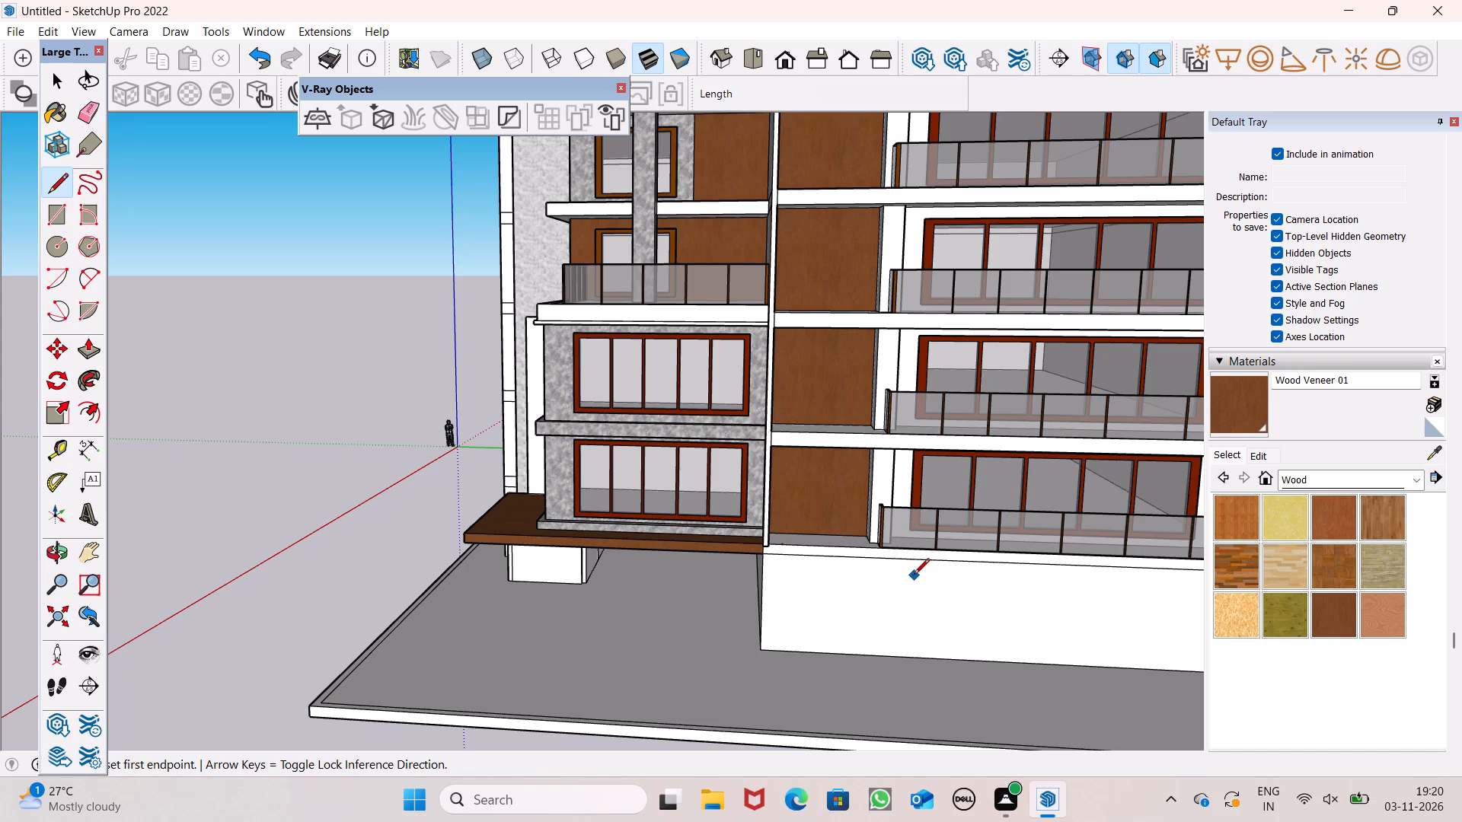
{"action": "scroll", "coordinate": [986, 710], "scroll_direction": "up", "scroll_amount": 6}
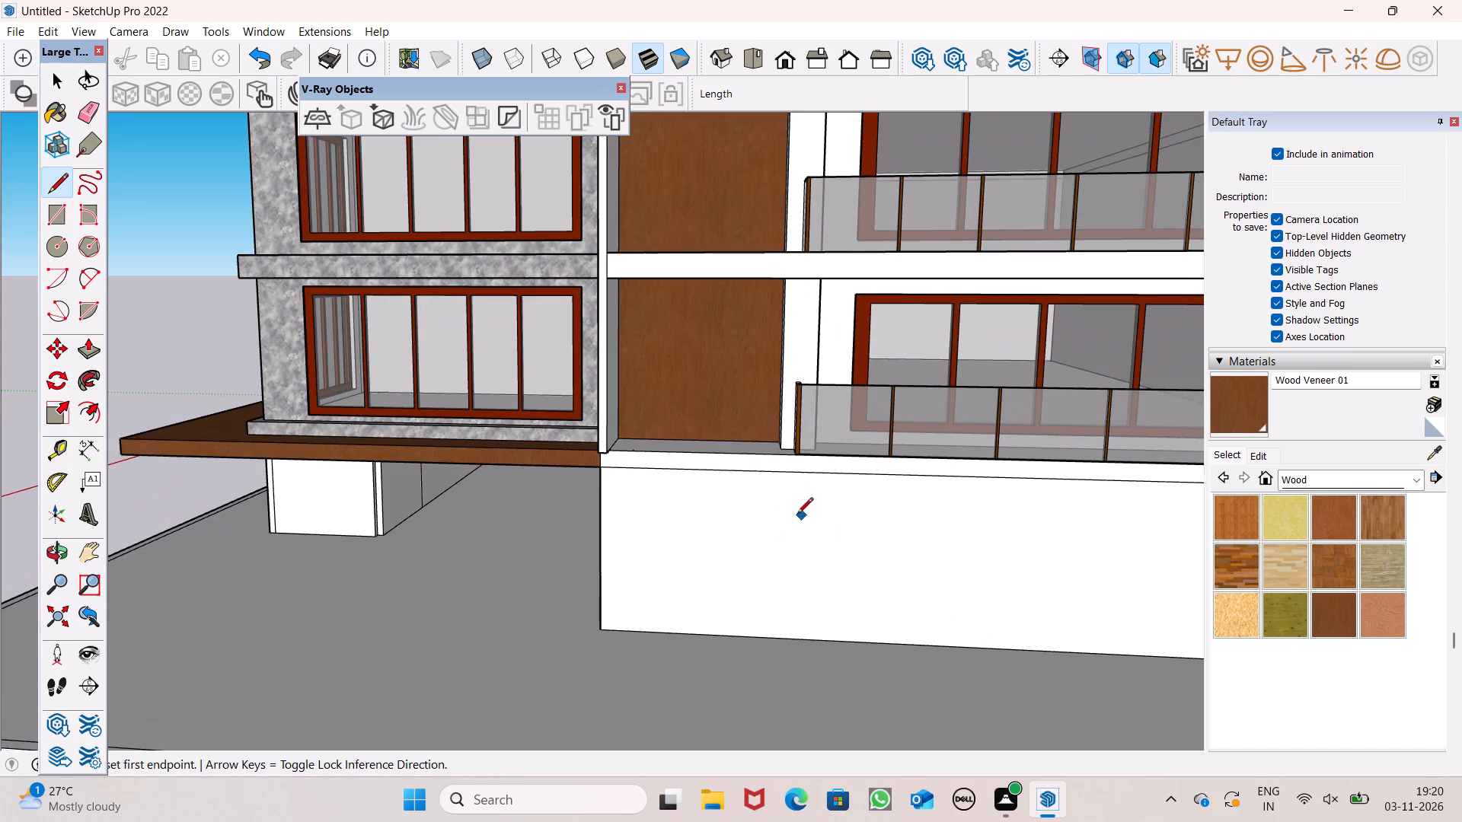
{"action": "scroll", "coordinate": [785, 493], "scroll_direction": "up", "scroll_amount": 4}
{"action": "left_click", "coordinate": [788, 468]}
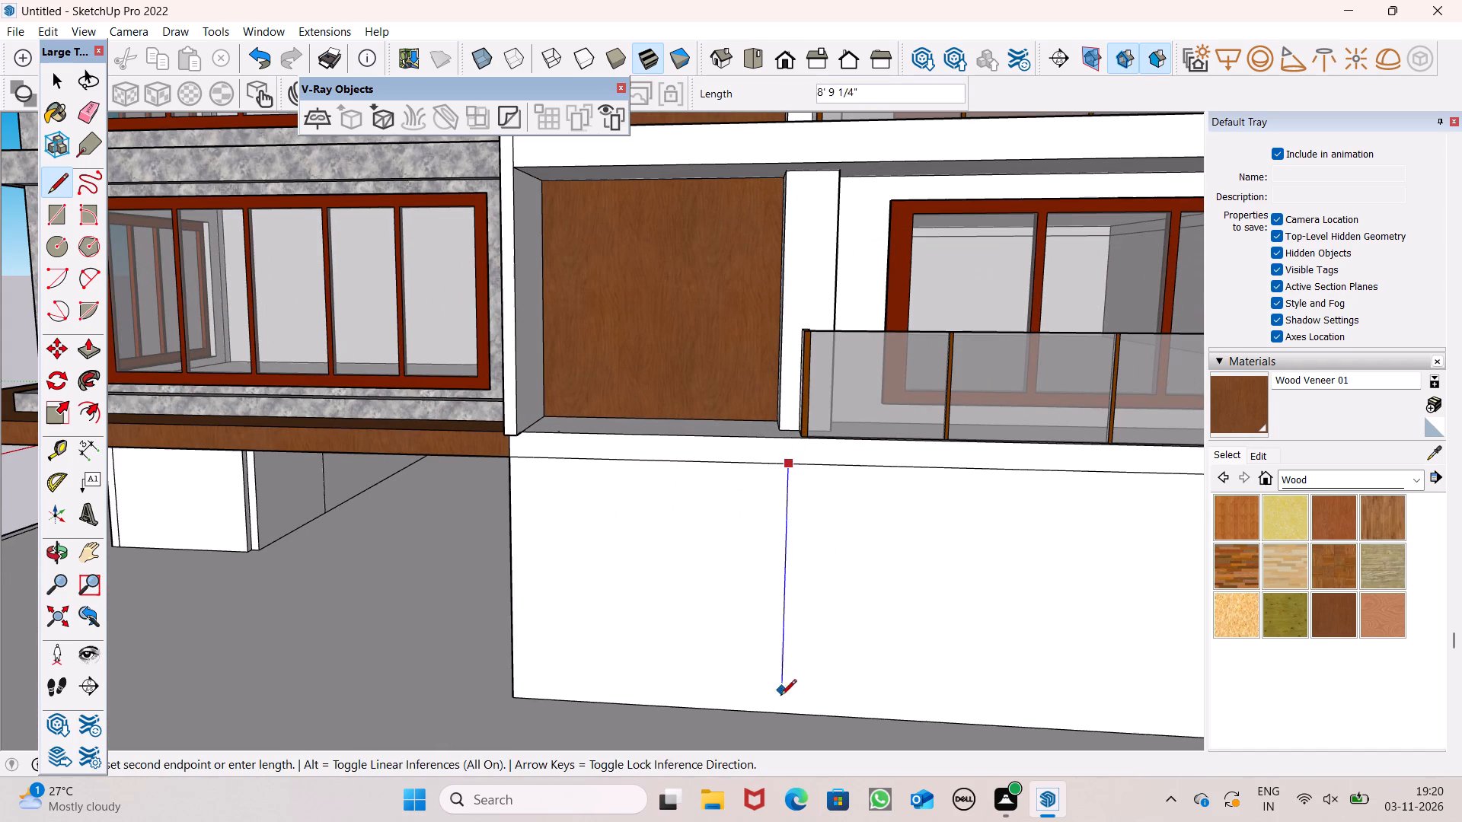
{"action": "left_click", "coordinate": [780, 731]}
{"action": "scroll", "coordinate": [975, 591], "scroll_direction": "down", "scroll_amount": 3}
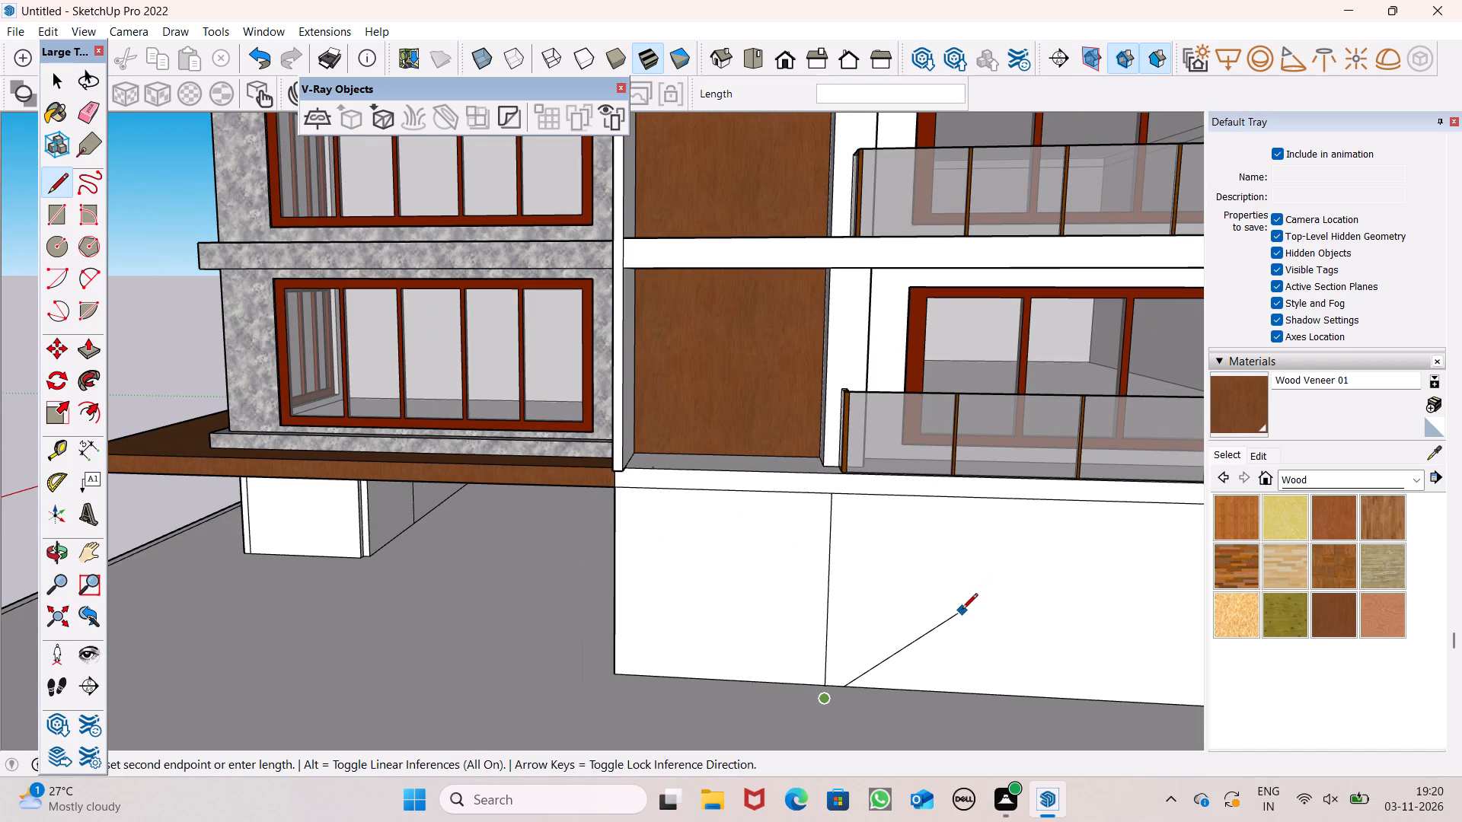
{"action": "key", "text": "space"}
Paint the ground-floor wall section split off below the column of veneer panels with Wood Veneer 01.
{"action": "scroll", "coordinate": [896, 582], "scroll_direction": "down", "scroll_amount": 4}
{"action": "middle_click_drag", "start_coordinate": [962, 606], "coordinate": [1007, 646]}
{"action": "left_click", "coordinate": [1231, 399]}
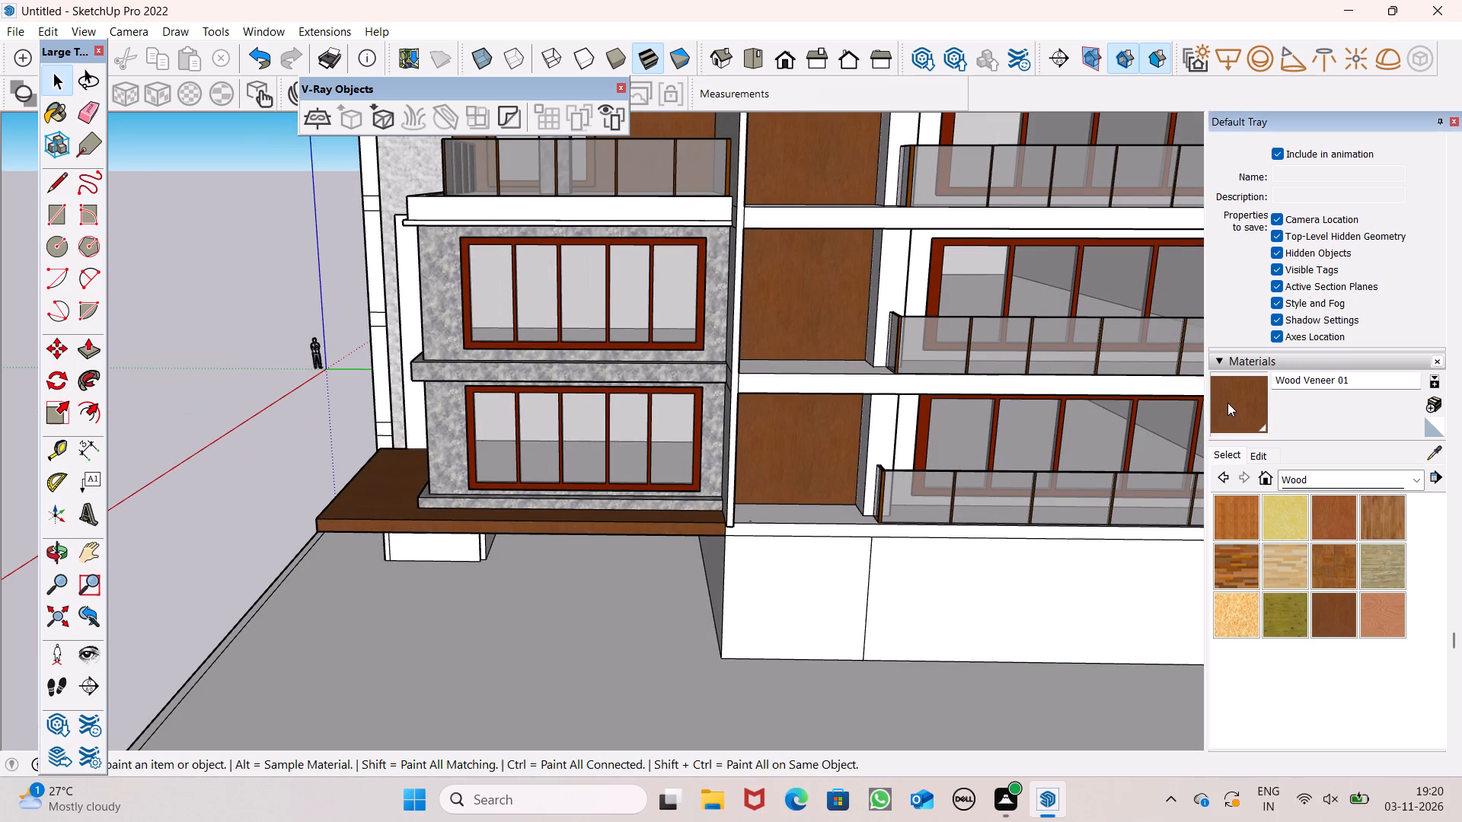
{"action": "left_click_drag", "start_coordinate": [765, 604], "coordinate": [769, 594]}
{"action": "scroll", "coordinate": [742, 556], "scroll_direction": "down", "scroll_amount": 11}
{"action": "scroll", "coordinate": [788, 625], "scroll_direction": "up", "scroll_amount": 6}
{"action": "scroll", "coordinate": [761, 608], "scroll_direction": "down", "scroll_amount": 4}
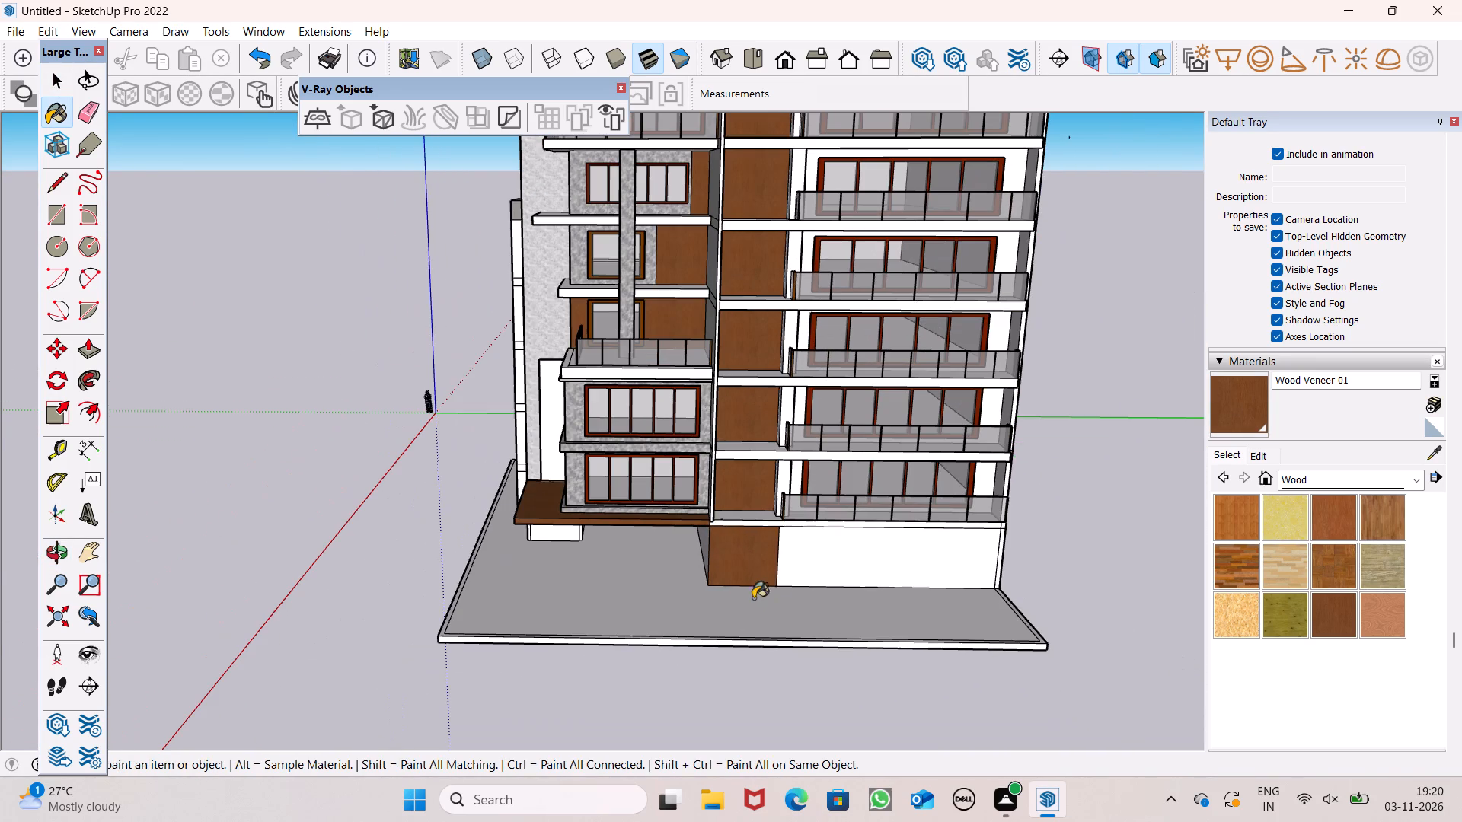
{"action": "key", "text": "space"}
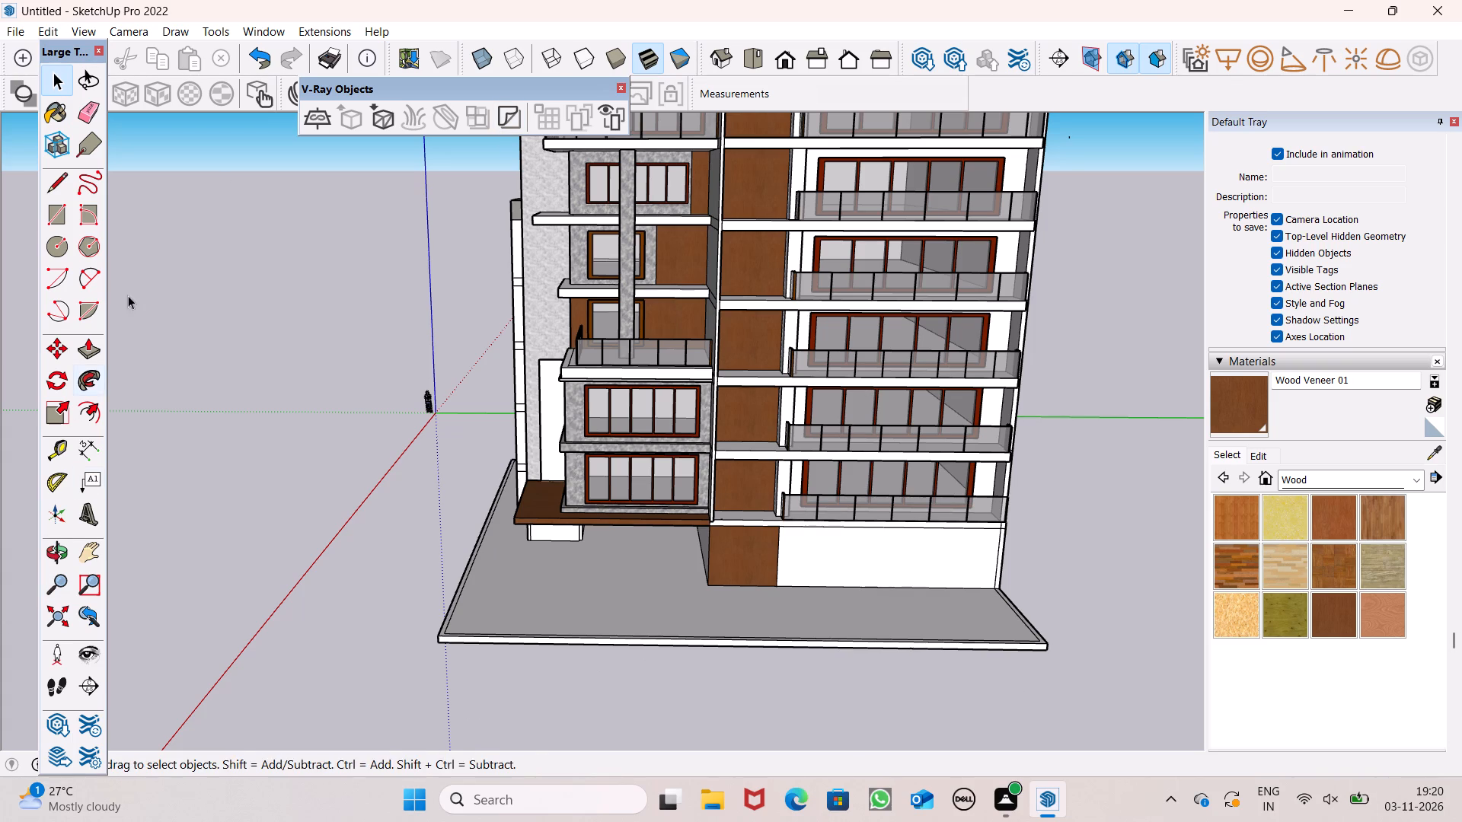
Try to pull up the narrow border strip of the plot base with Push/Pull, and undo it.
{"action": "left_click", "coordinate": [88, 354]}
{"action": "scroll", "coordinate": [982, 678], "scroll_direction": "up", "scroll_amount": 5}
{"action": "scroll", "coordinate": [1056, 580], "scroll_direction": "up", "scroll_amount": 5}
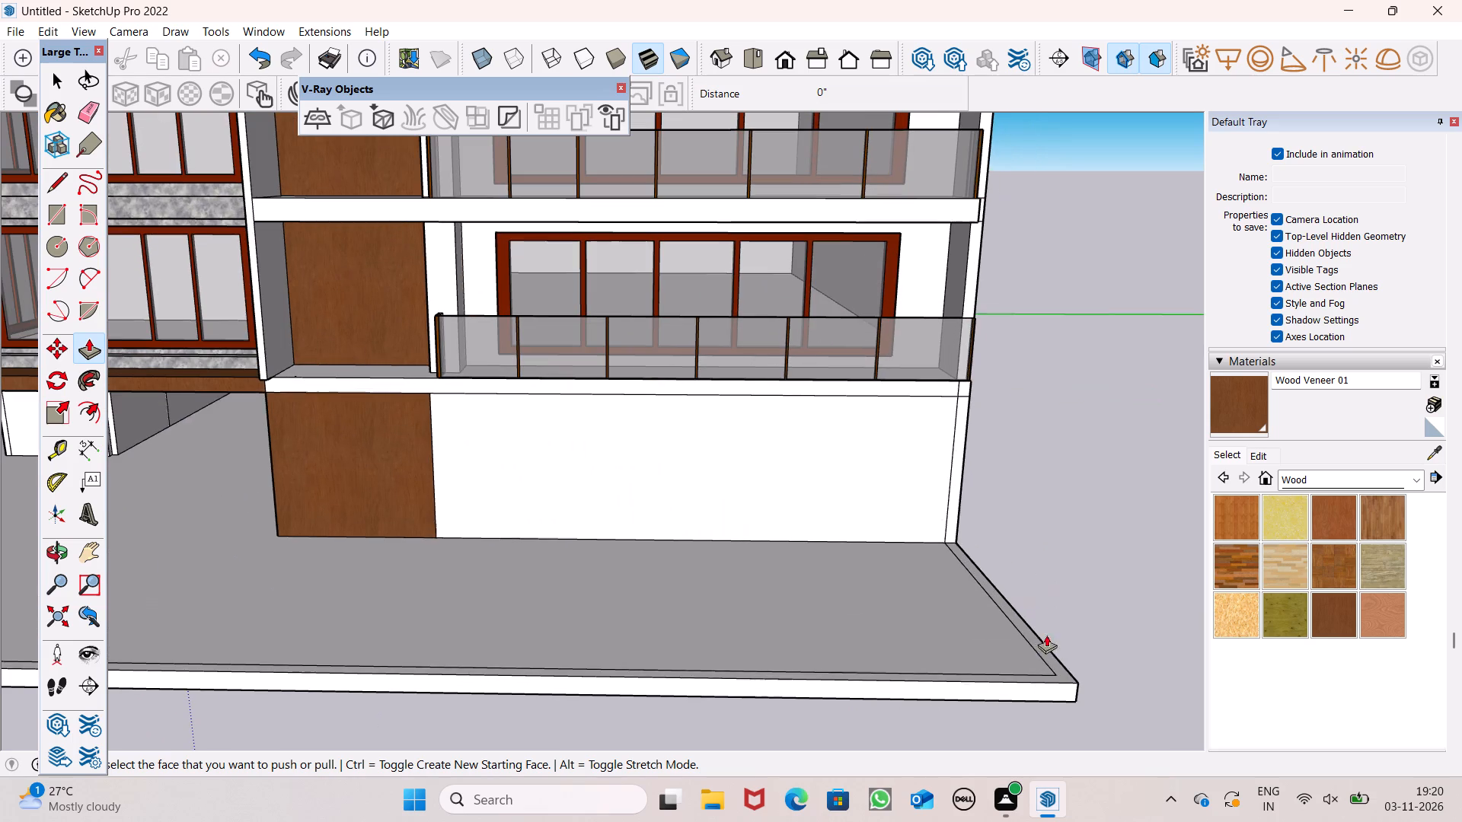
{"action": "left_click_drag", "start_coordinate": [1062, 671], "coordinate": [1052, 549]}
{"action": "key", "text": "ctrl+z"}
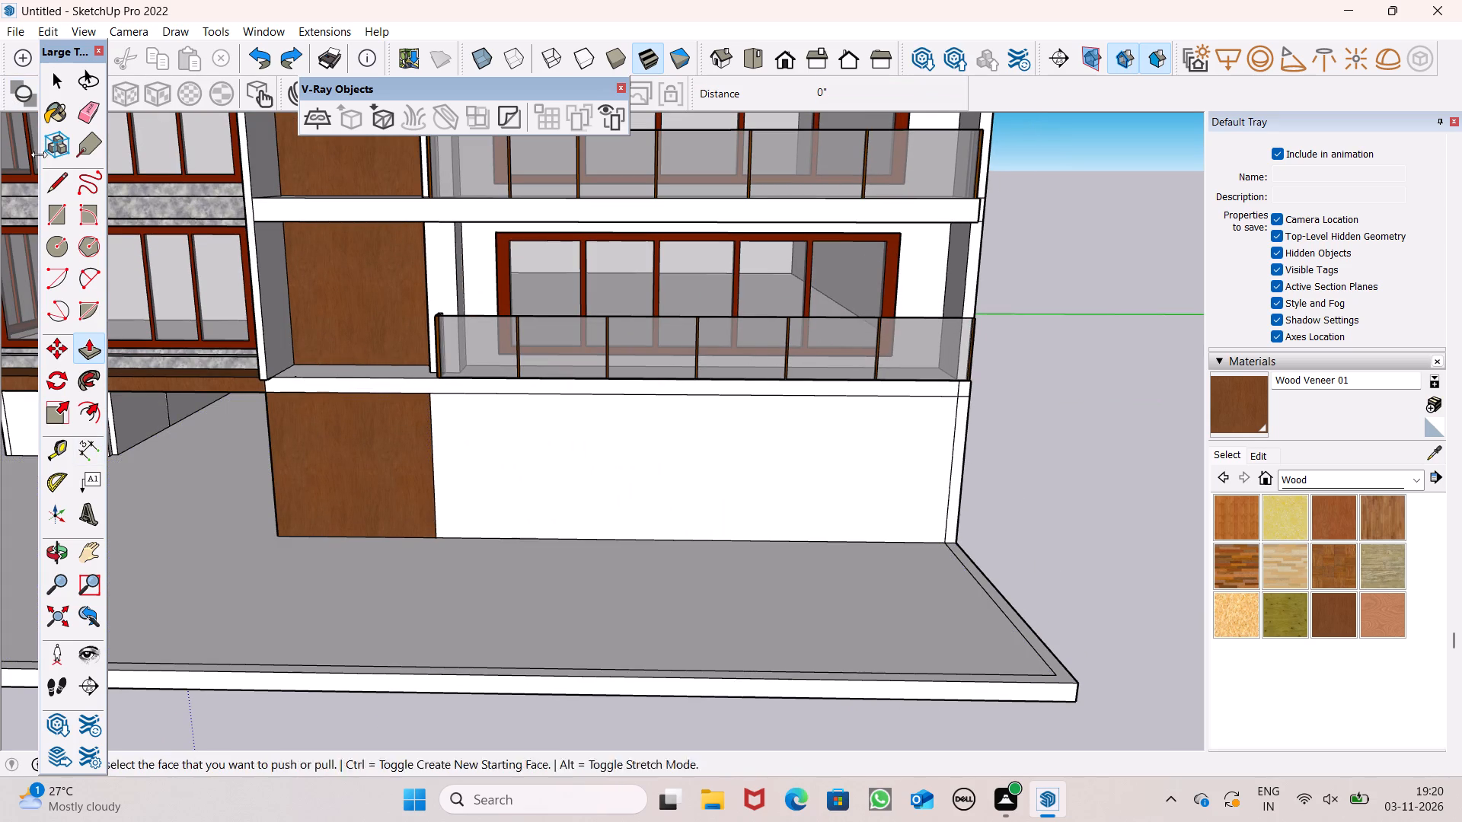
Draw a 9" line across the plot base's border strip at its front corner to separate the side strip.
{"action": "left_click", "coordinate": [60, 173]}
{"action": "scroll", "coordinate": [1375, 699], "scroll_direction": "up", "scroll_amount": 3}
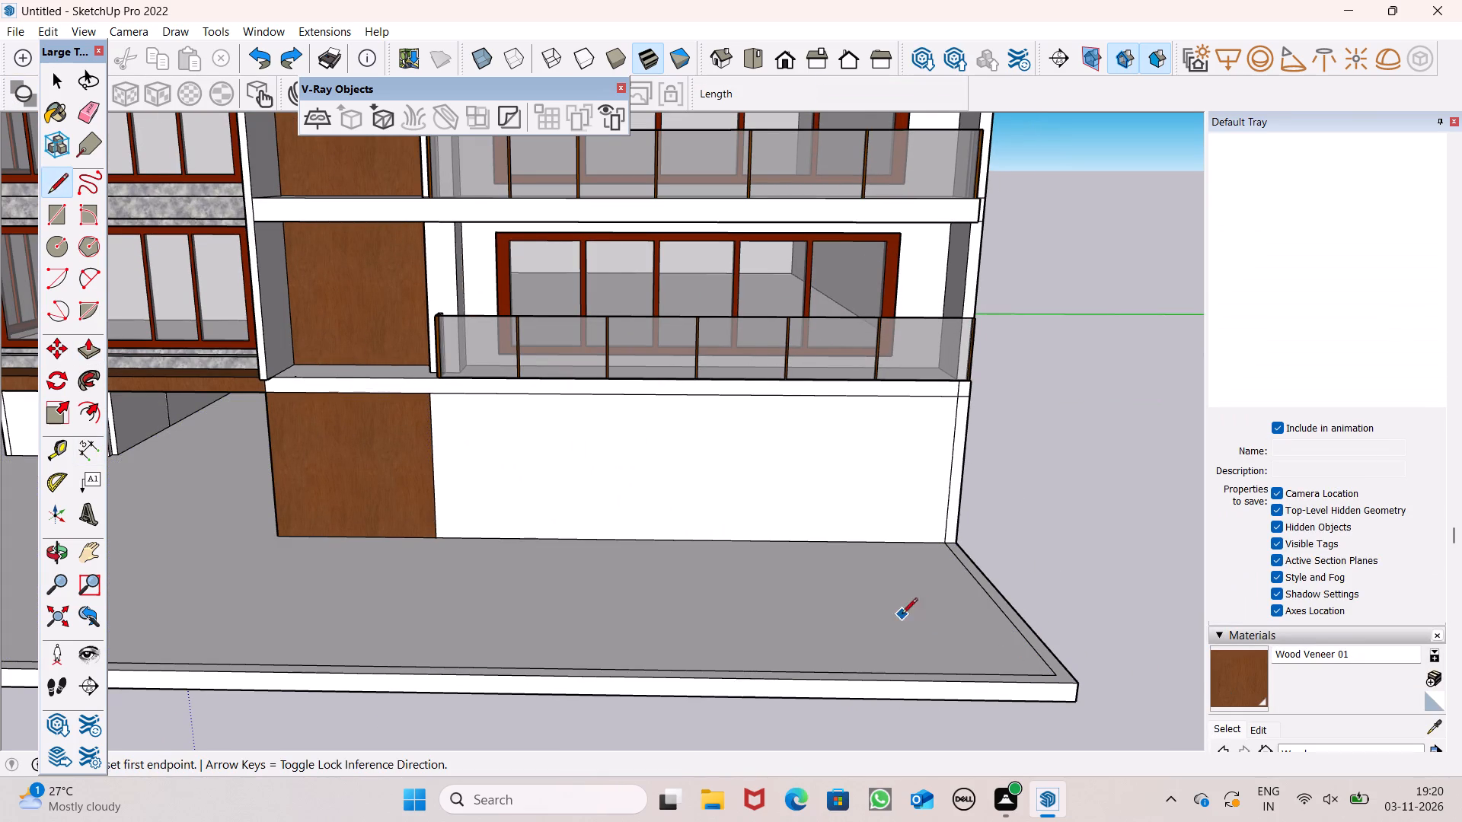
{"action": "scroll", "coordinate": [898, 616], "scroll_direction": "down", "scroll_amount": 2}
{"action": "middle_click_drag", "start_coordinate": [915, 627], "coordinate": [925, 723]}
{"action": "scroll", "coordinate": [905, 648], "scroll_direction": "down", "scroll_amount": 2}
{"action": "scroll", "coordinate": [1068, 778], "scroll_direction": "up", "scroll_amount": 3}
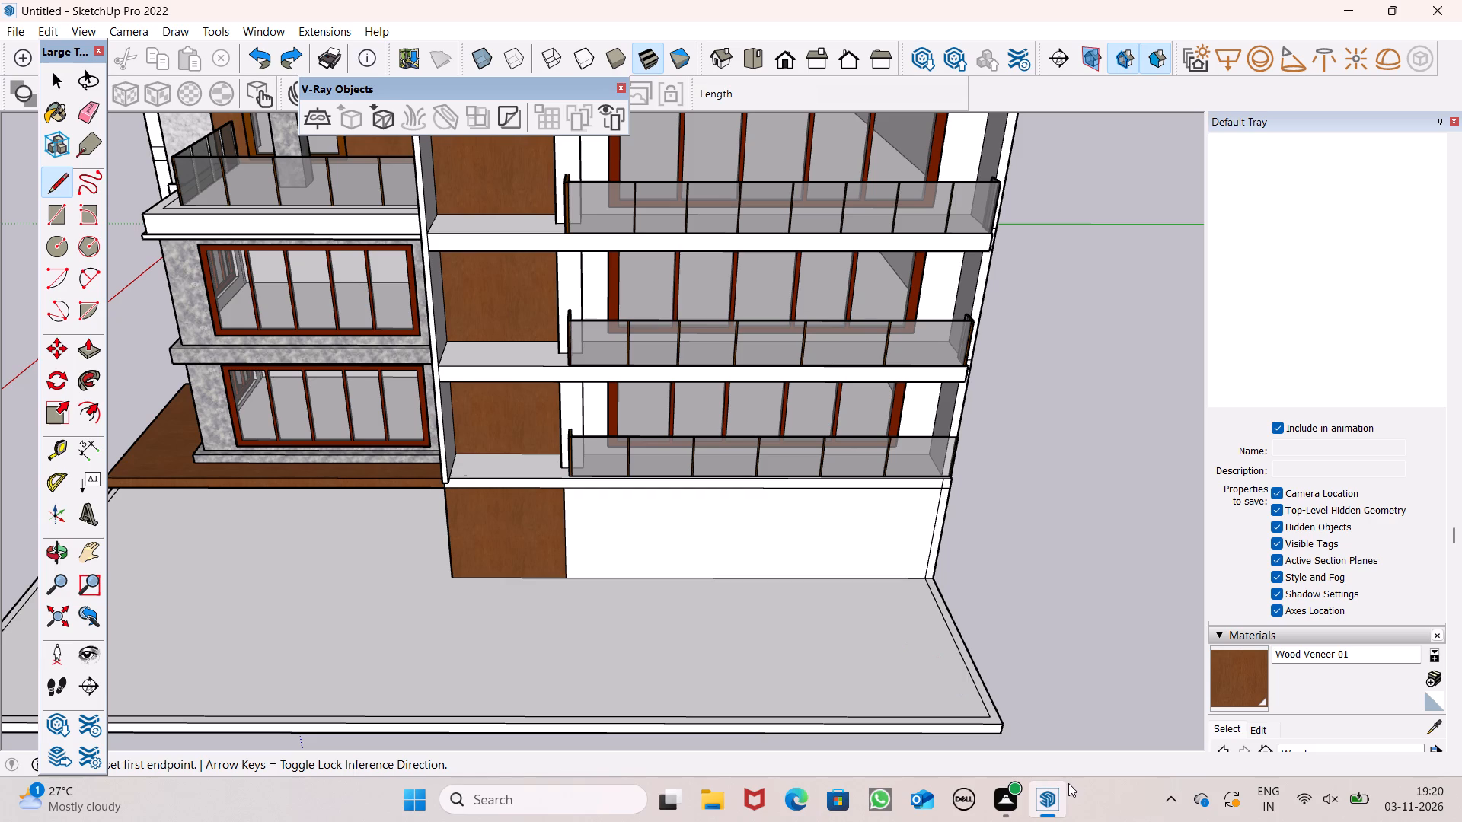
{"action": "scroll", "coordinate": [1068, 783], "scroll_direction": "up", "scroll_amount": 1}
{"action": "scroll", "coordinate": [975, 739], "scroll_direction": "up", "scroll_amount": 6}
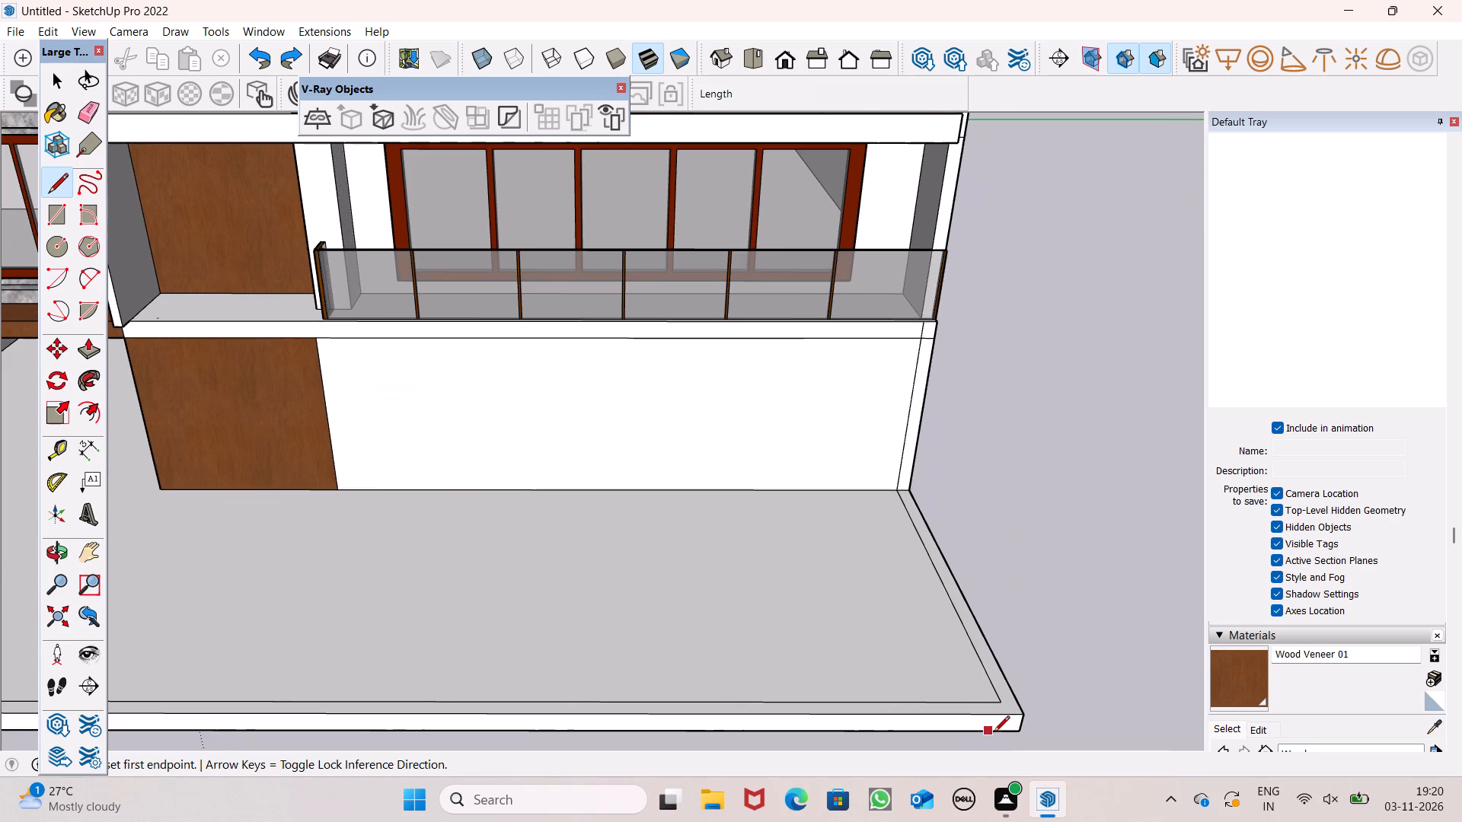
{"action": "scroll", "coordinate": [1000, 728], "scroll_direction": "up", "scroll_amount": 2}
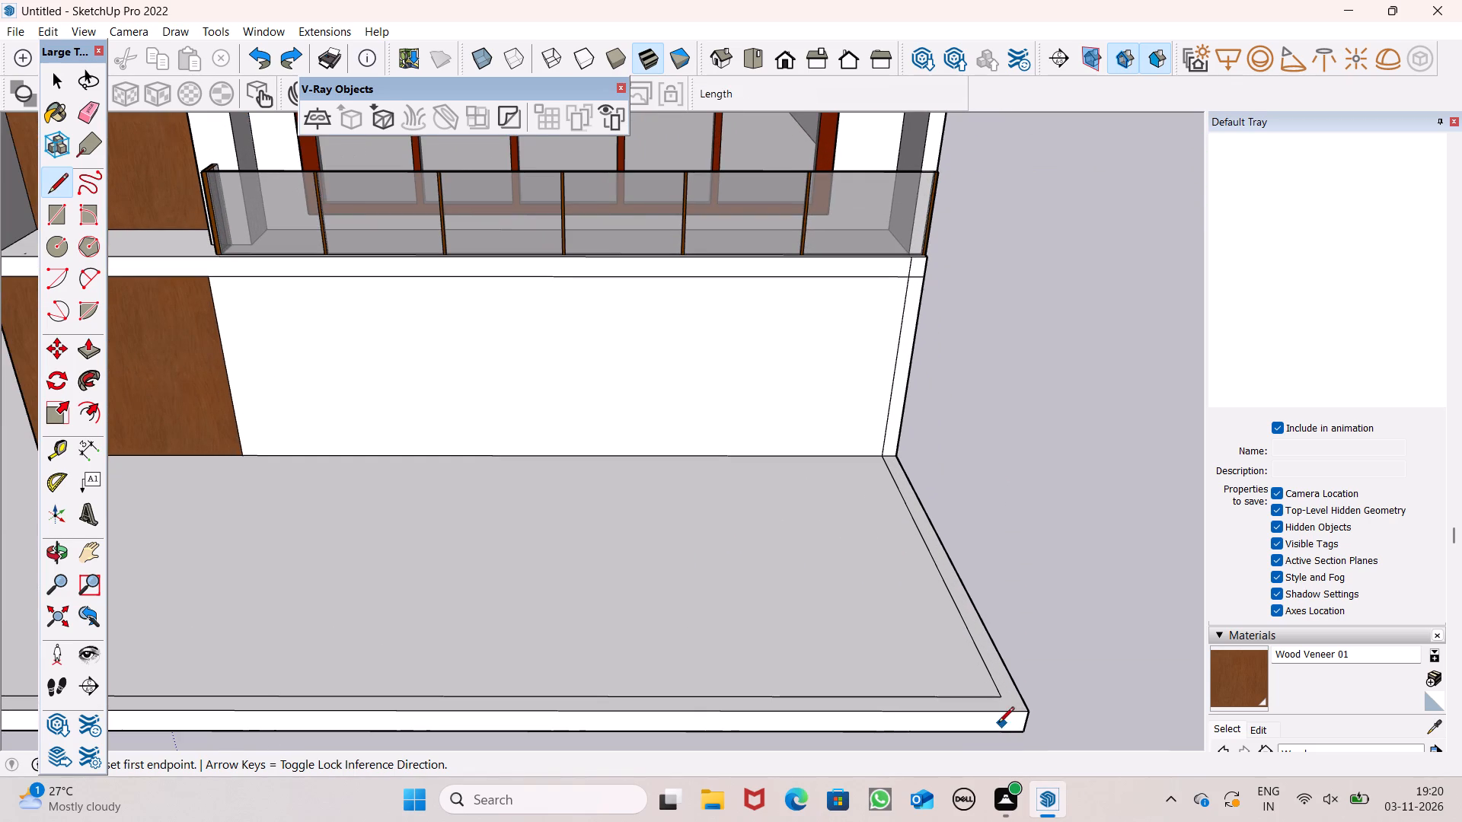
{"action": "left_click", "coordinate": [1002, 694]}
{"action": "scroll", "coordinate": [1000, 722], "scroll_direction": "up", "scroll_amount": 3}
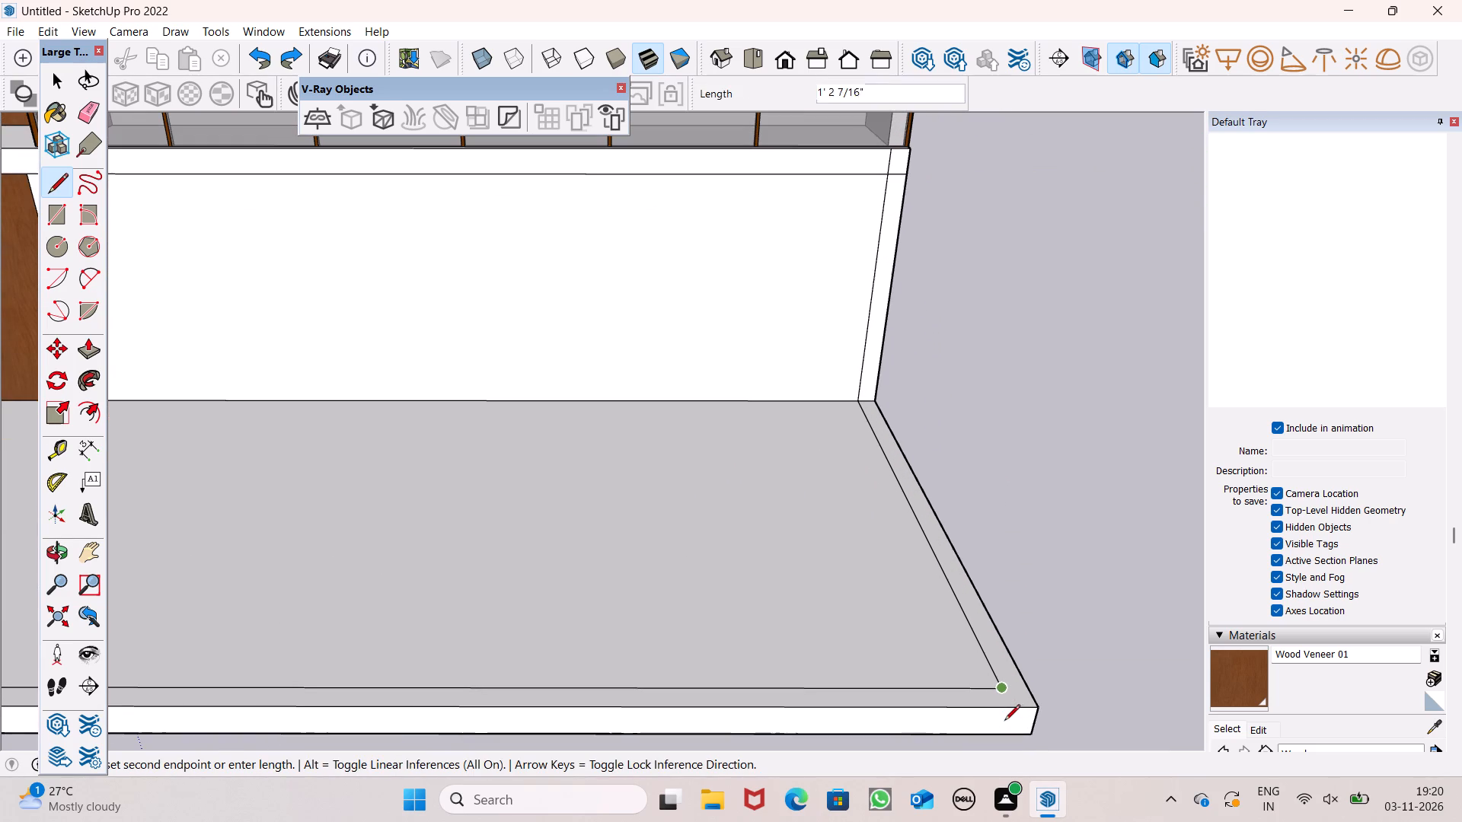
{"action": "left_click", "coordinate": [1007, 712]}
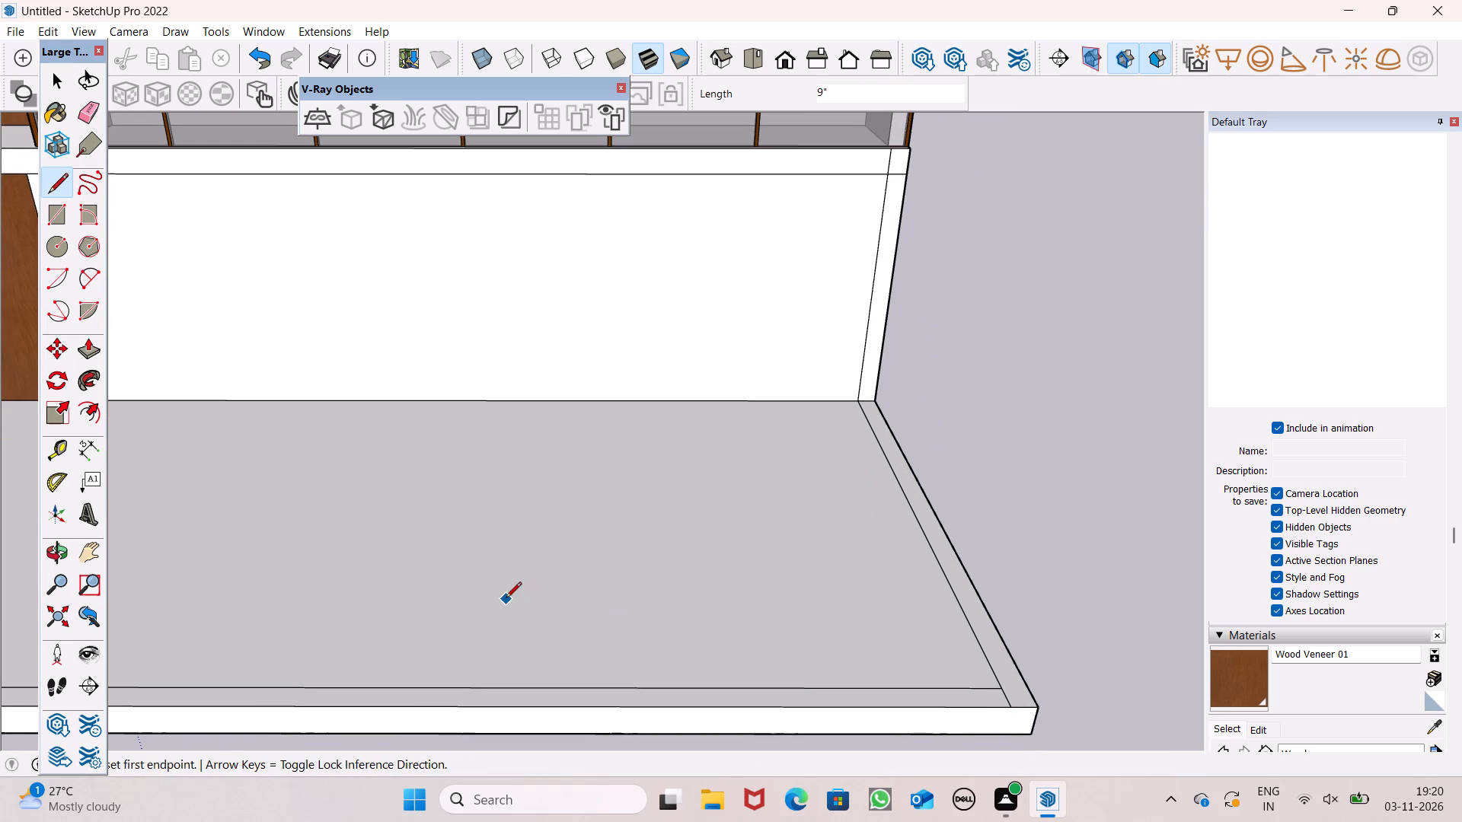
Pull the plot's side border strip up 6' to form a boundary wall.
{"action": "left_click", "coordinate": [83, 345]}
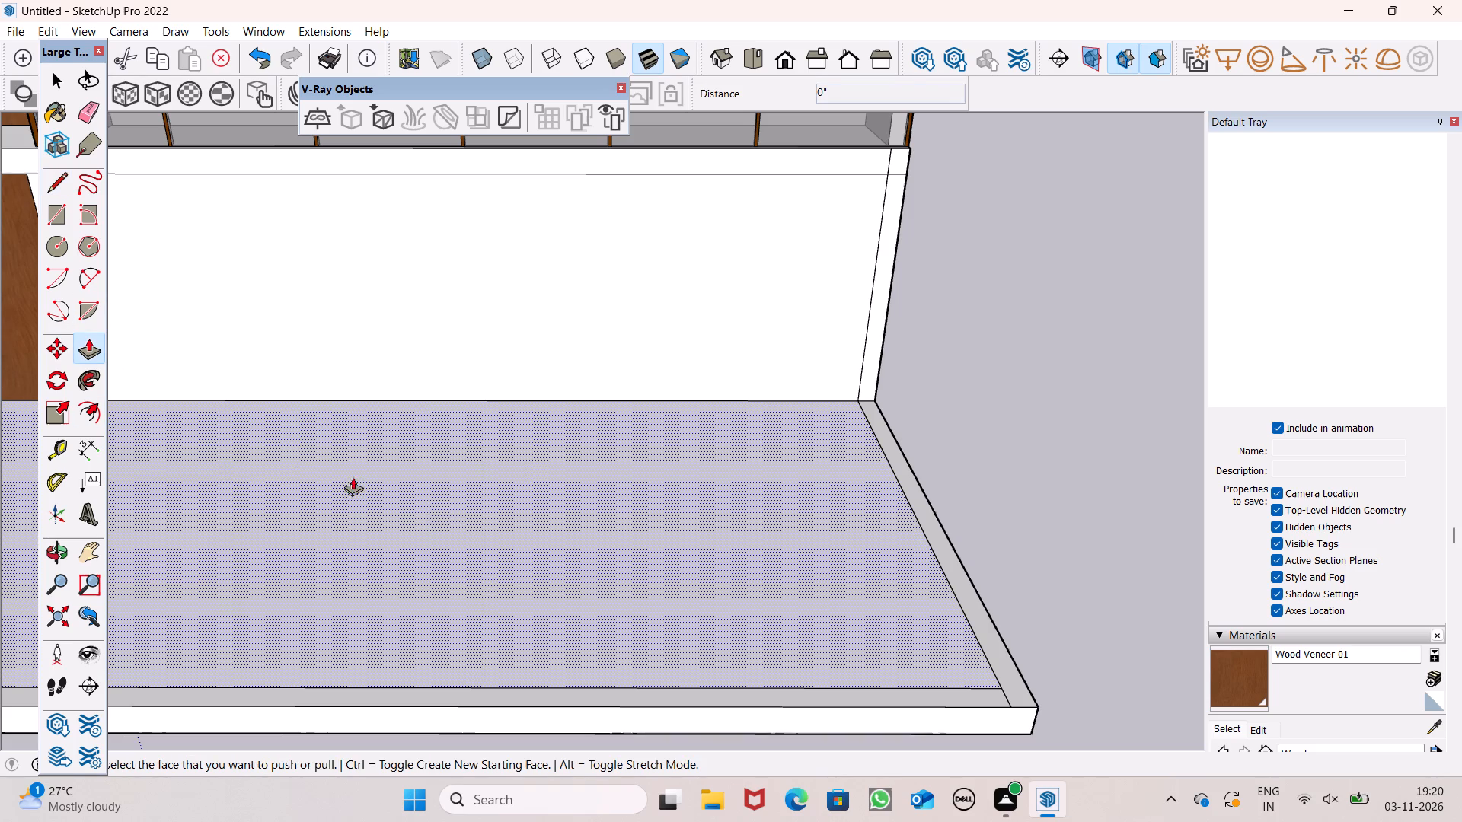
{"action": "scroll", "coordinate": [858, 664], "scroll_direction": "down", "scroll_amount": 3}
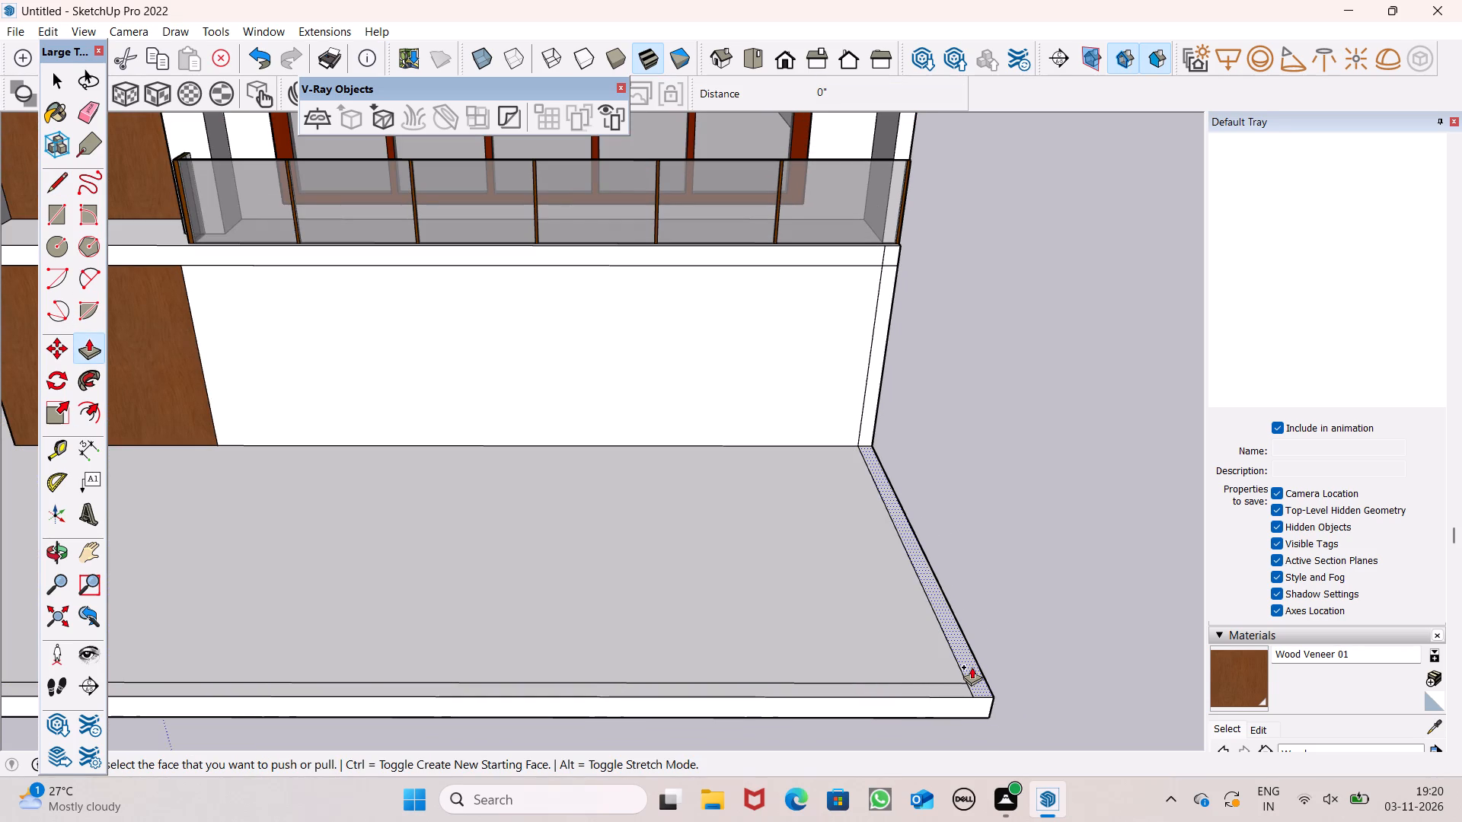
{"action": "left_click_drag", "start_coordinate": [972, 667], "coordinate": [978, 544]}
{"action": "type", "text": "6'"}
{"action": "key", "text": "Return"}
{"action": "scroll", "coordinate": [939, 530], "scroll_direction": "down", "scroll_amount": 3}
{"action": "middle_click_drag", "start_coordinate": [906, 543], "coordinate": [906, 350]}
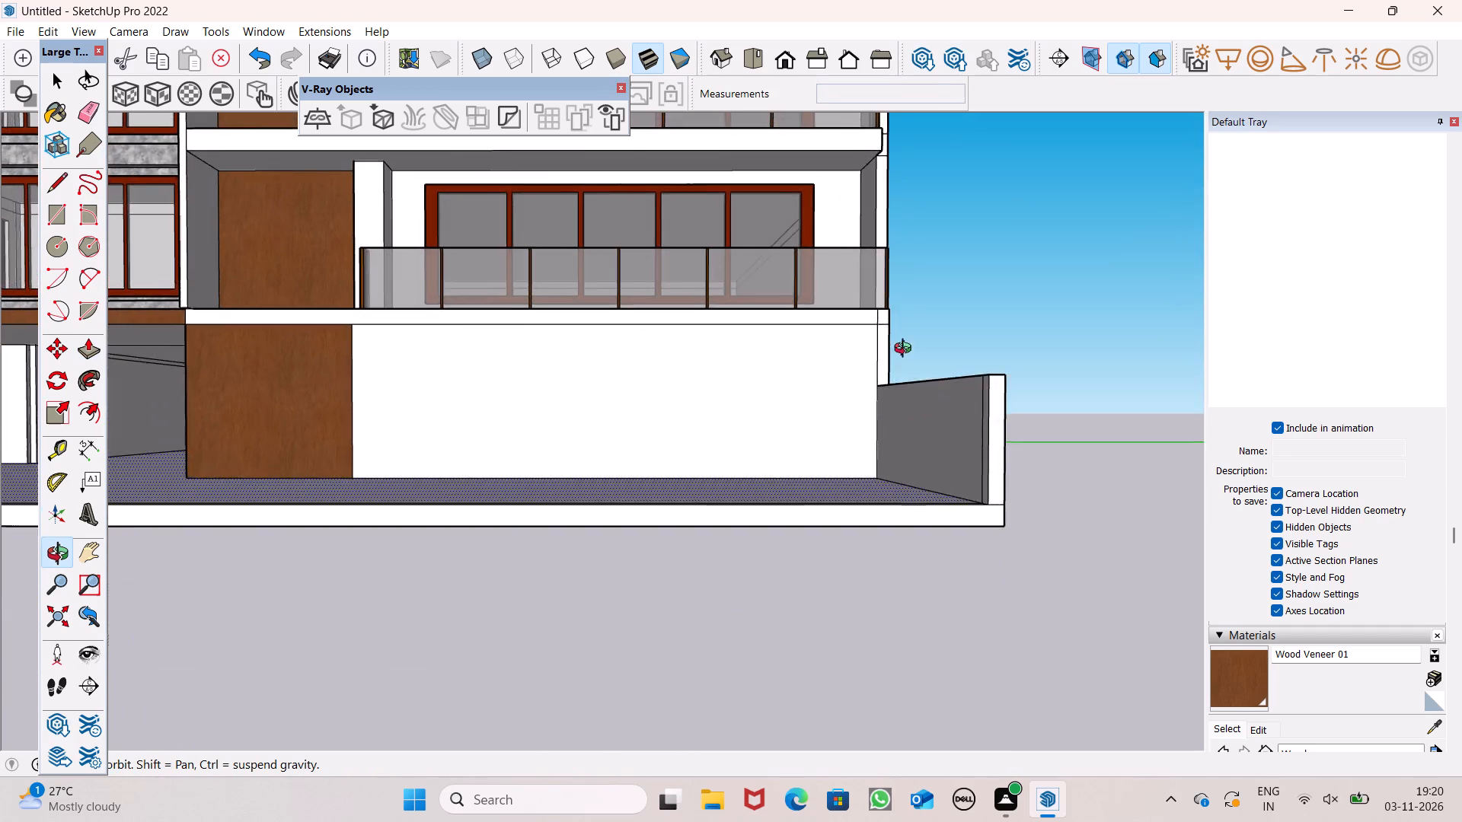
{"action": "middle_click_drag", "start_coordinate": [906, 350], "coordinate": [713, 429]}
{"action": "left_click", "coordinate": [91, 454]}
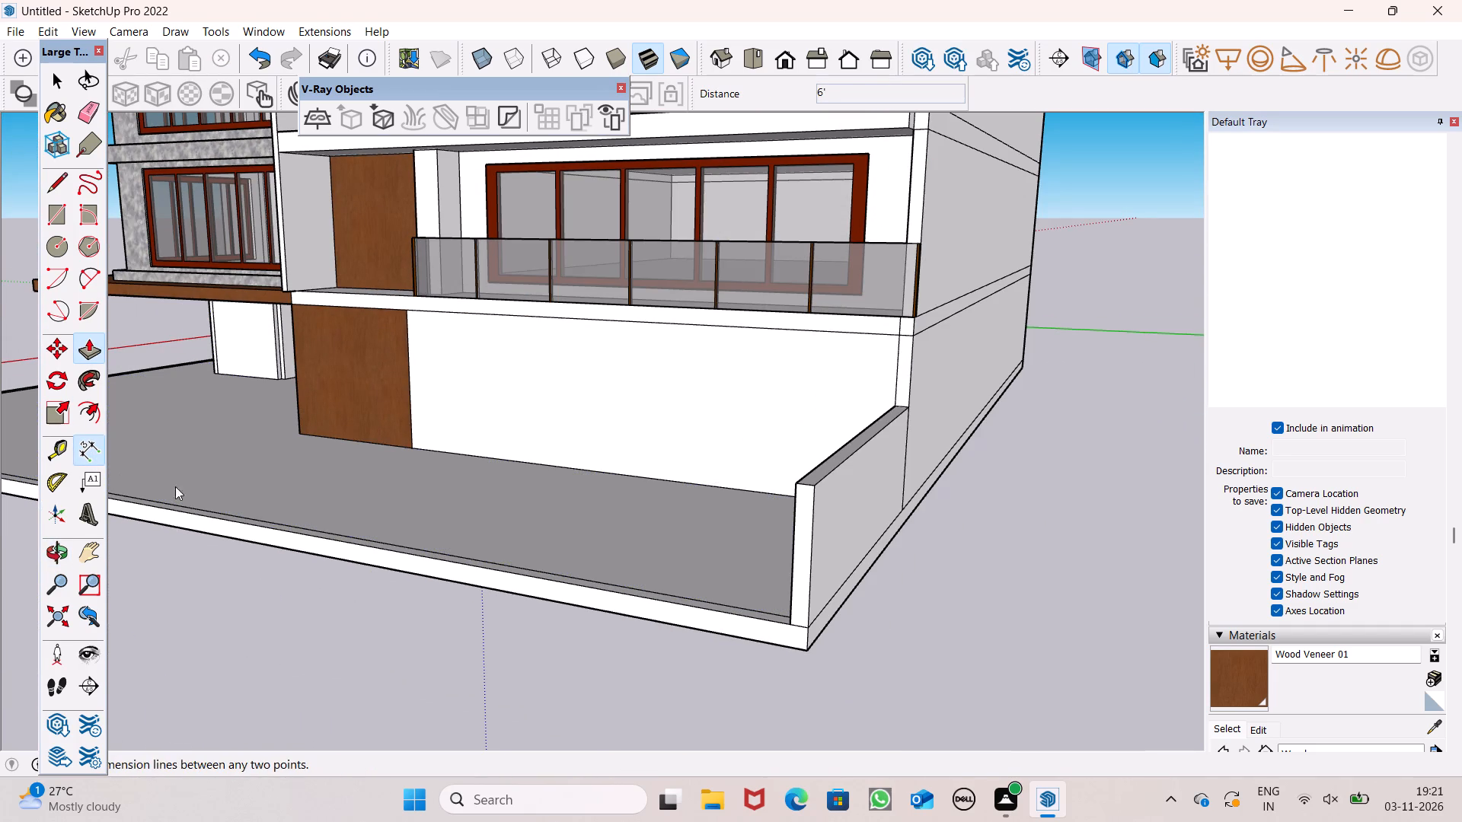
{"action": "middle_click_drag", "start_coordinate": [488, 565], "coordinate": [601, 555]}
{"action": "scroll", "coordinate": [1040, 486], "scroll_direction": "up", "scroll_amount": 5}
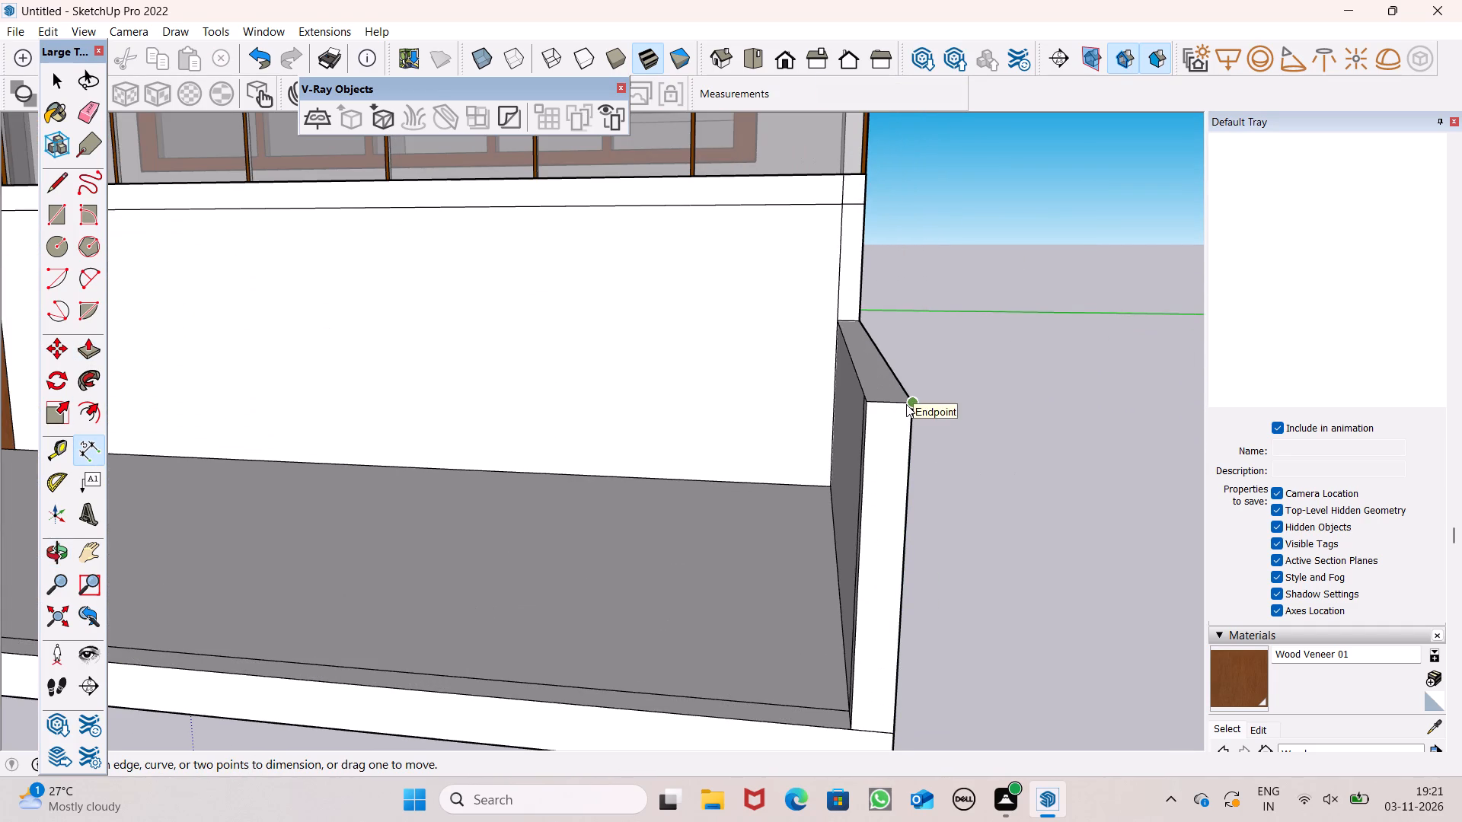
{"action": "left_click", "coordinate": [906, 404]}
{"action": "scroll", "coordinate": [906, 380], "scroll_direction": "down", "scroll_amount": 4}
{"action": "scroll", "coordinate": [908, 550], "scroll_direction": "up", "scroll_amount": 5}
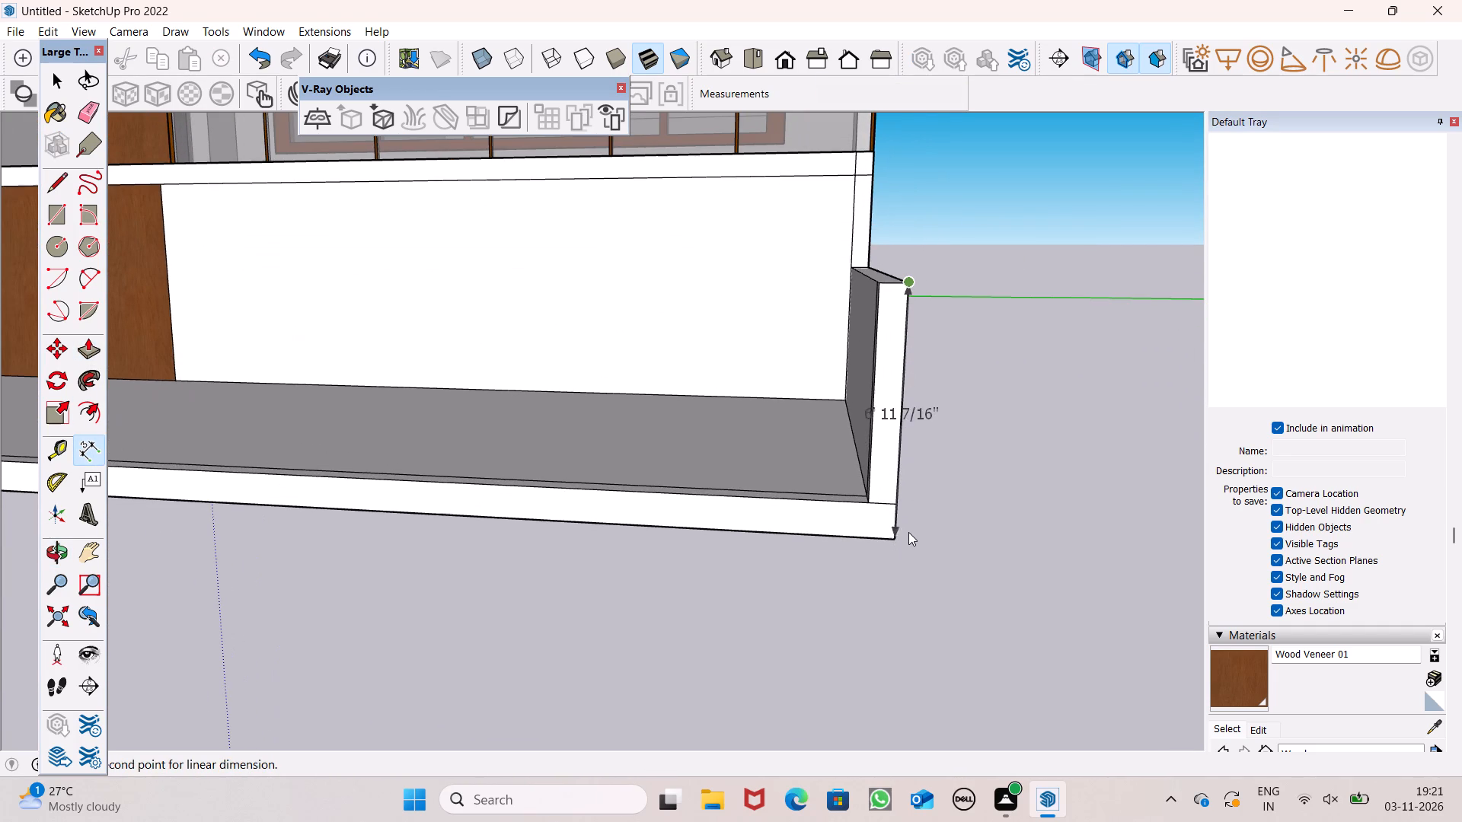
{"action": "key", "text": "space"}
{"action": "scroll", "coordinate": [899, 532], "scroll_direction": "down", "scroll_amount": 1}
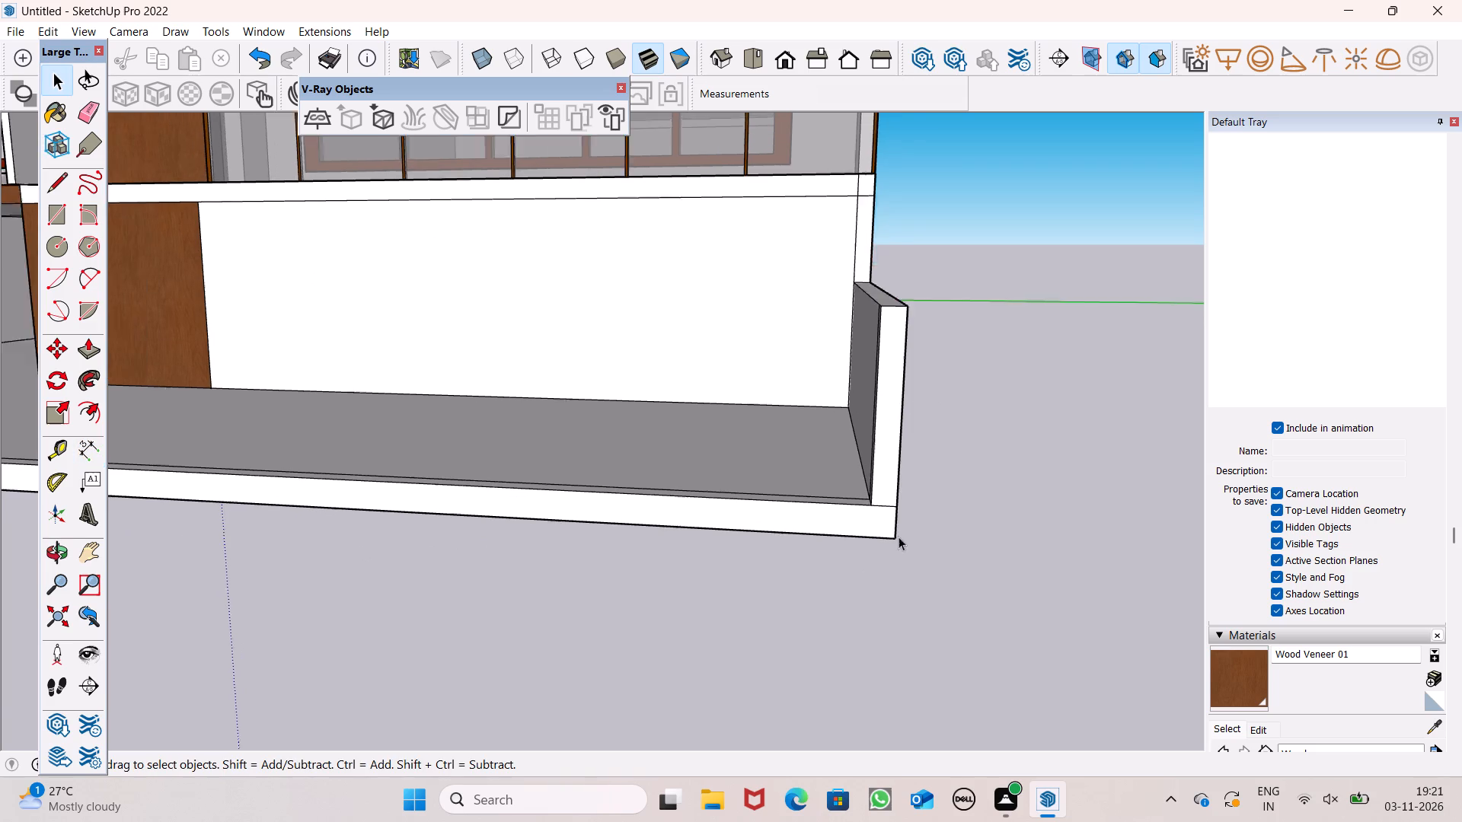
Paint the remaining white ground-floor wall beneath the lowest balcony with Wood Veneer 01.
{"action": "scroll", "coordinate": [899, 537], "scroll_direction": "down", "scroll_amount": 3}
{"action": "middle_click_drag", "start_coordinate": [779, 575], "coordinate": [1001, 612]}
{"action": "scroll", "coordinate": [550, 500], "scroll_direction": "down", "scroll_amount": 5}
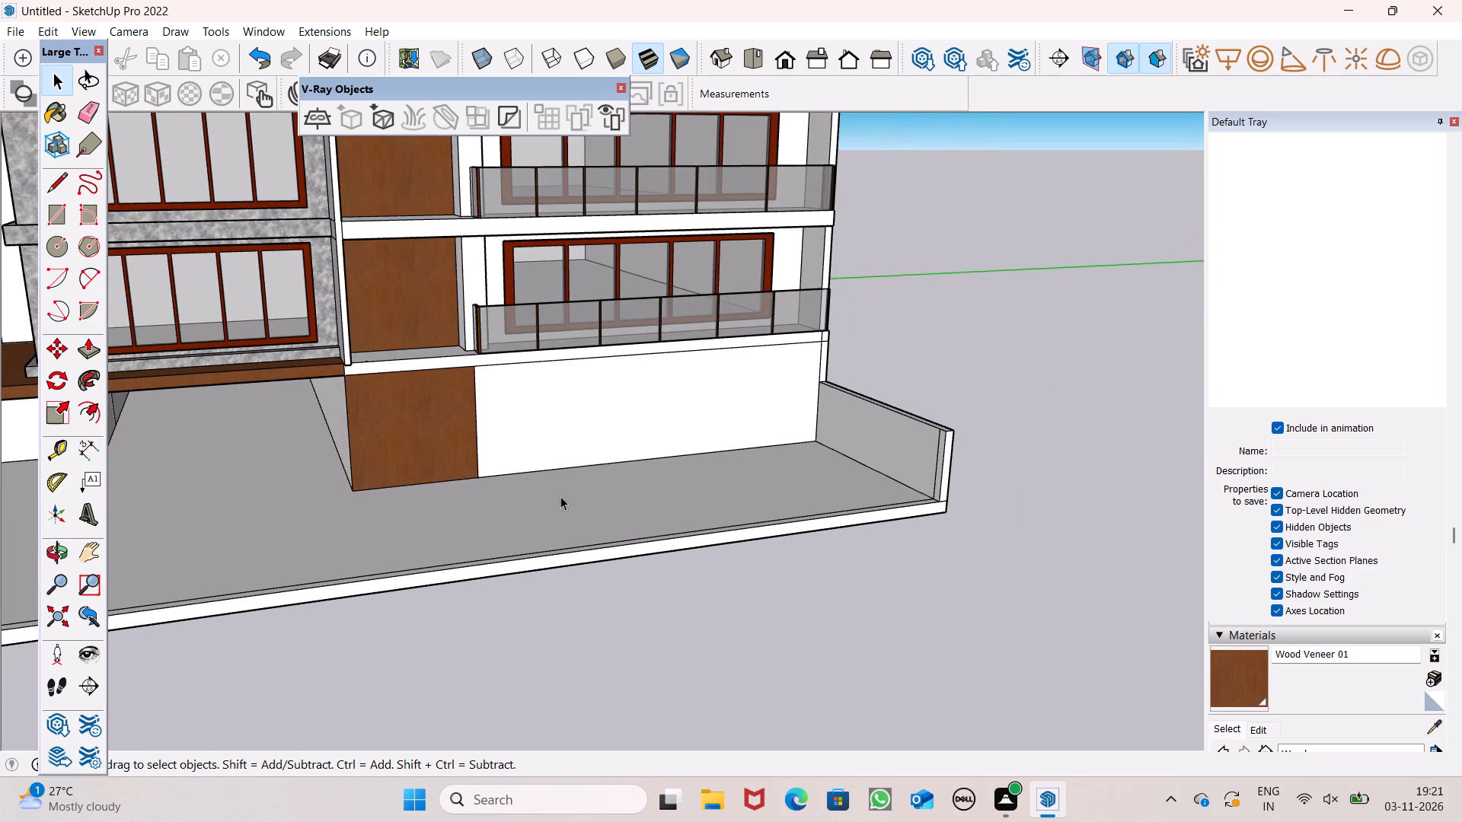
{"action": "scroll", "coordinate": [556, 530], "scroll_direction": "down", "scroll_amount": 1}
{"action": "middle_click_drag", "start_coordinate": [650, 543], "coordinate": [473, 578]}
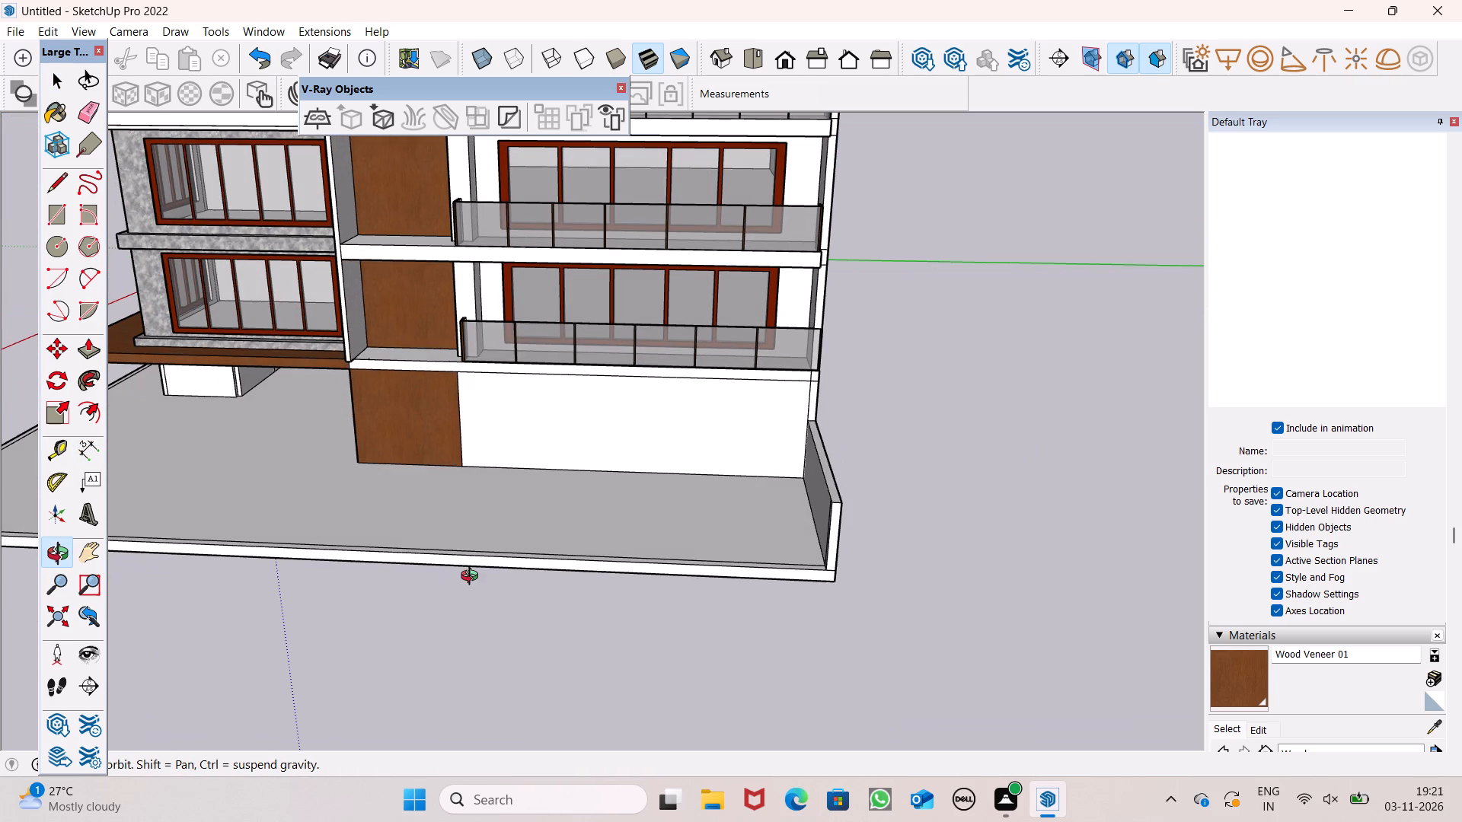
{"action": "middle_click_drag", "start_coordinate": [473, 578], "coordinate": [541, 596]}
{"action": "scroll", "coordinate": [535, 581], "scroll_direction": "up", "scroll_amount": 1}
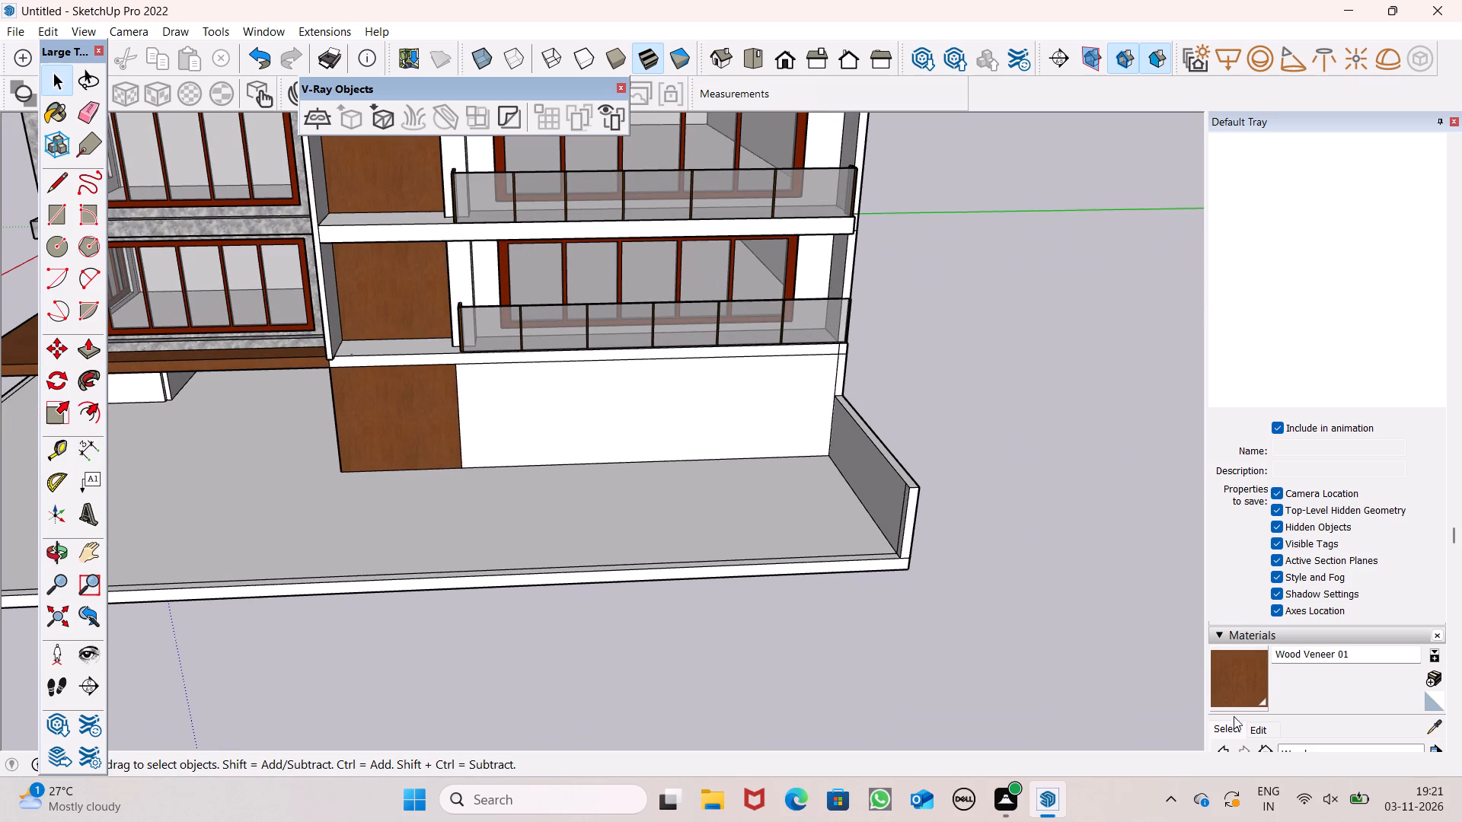
{"action": "left_click", "coordinate": [1235, 693]}
{"action": "left_click", "coordinate": [598, 419]}
{"action": "scroll", "coordinate": [598, 418], "scroll_direction": "down", "scroll_amount": 1}
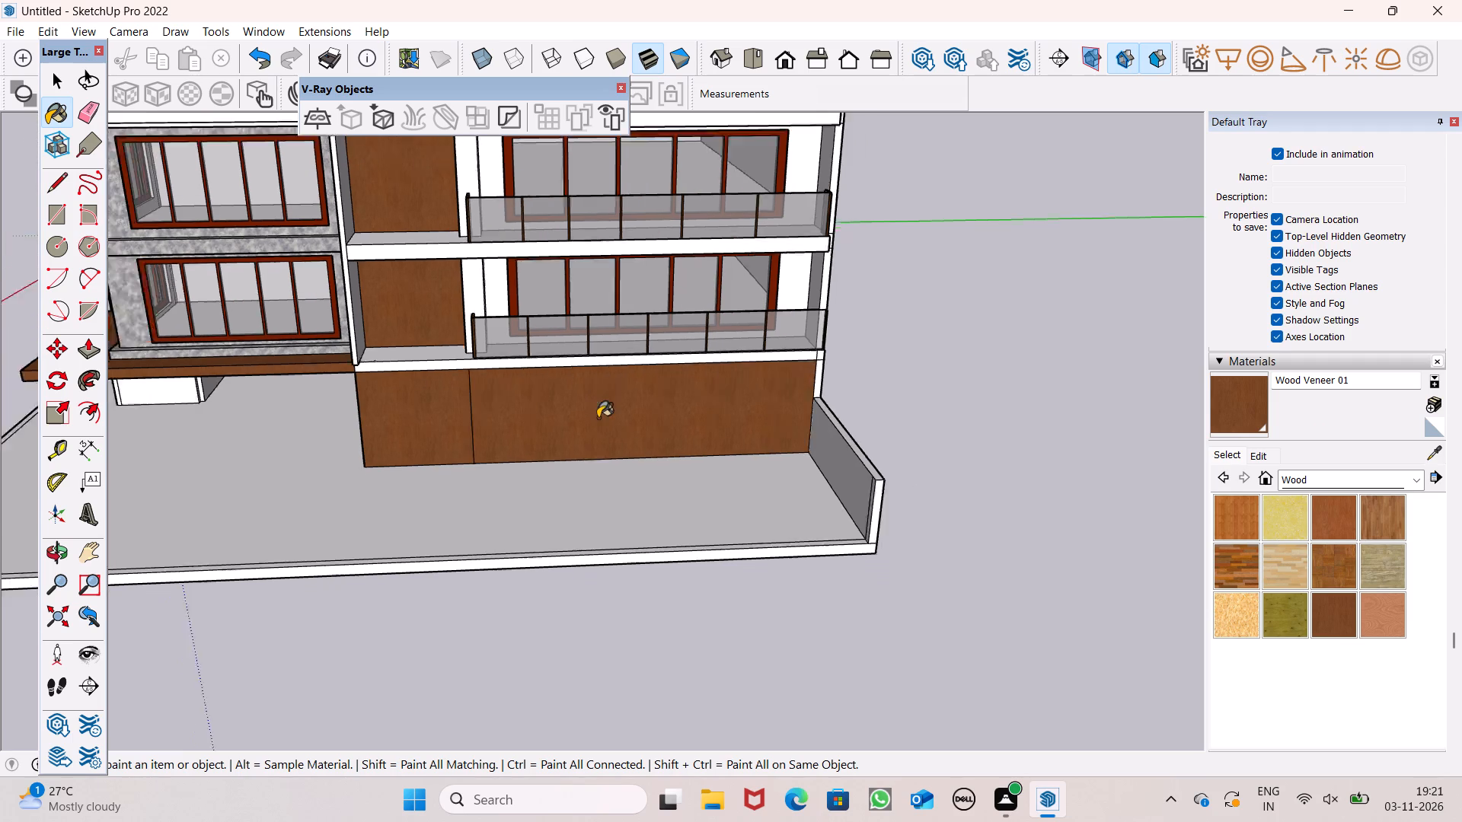
{"action": "scroll", "coordinate": [598, 418], "scroll_direction": "down", "scroll_amount": 2}
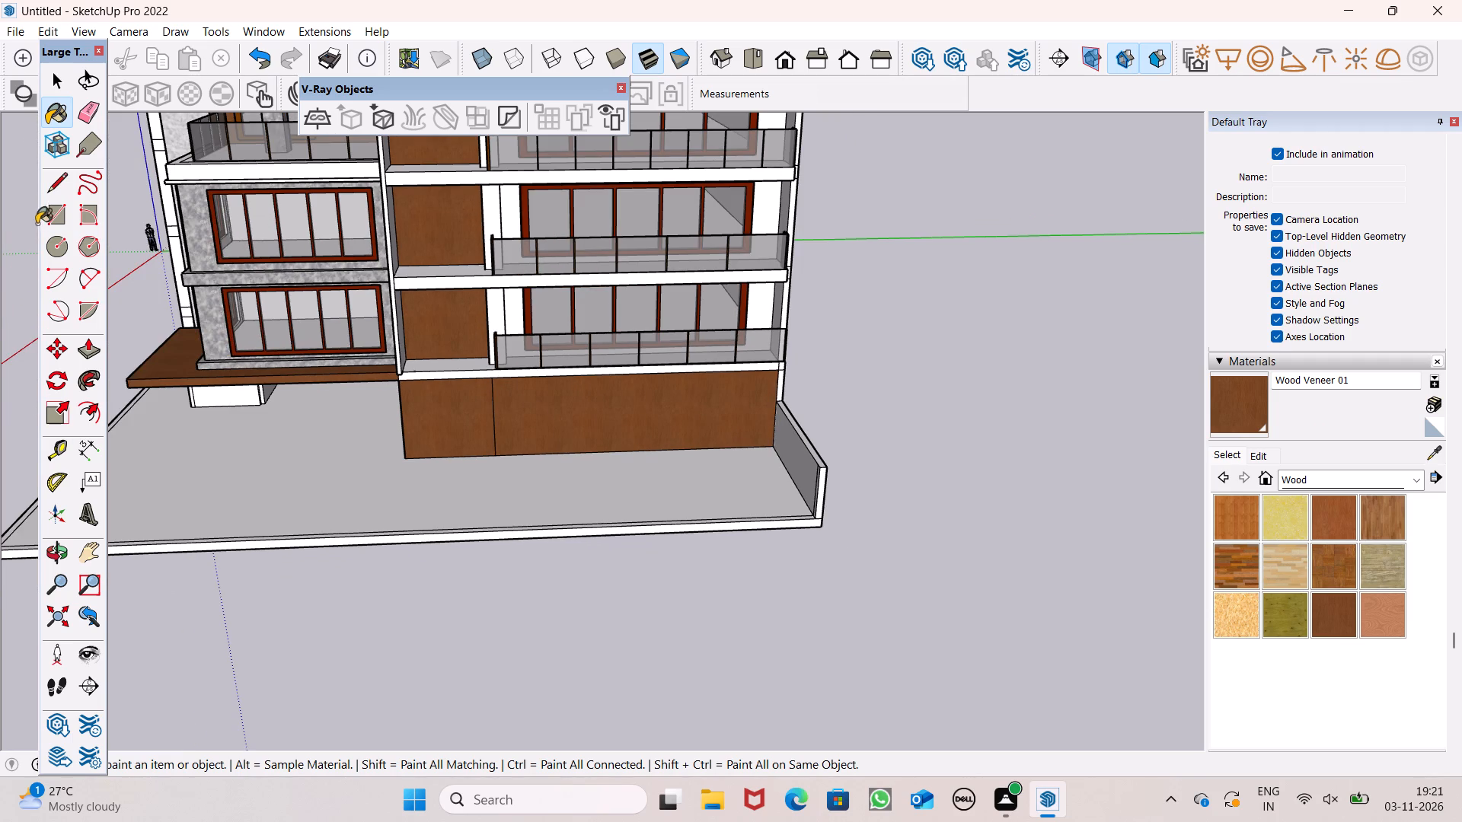
Draw a rectangle about 20' 8" by 12' 2" on the plot ground, from the veneer wall's foot to the side boundary wall.
{"action": "left_click", "coordinate": [60, 216]}
{"action": "scroll", "coordinate": [581, 525], "scroll_direction": "down", "scroll_amount": 1}
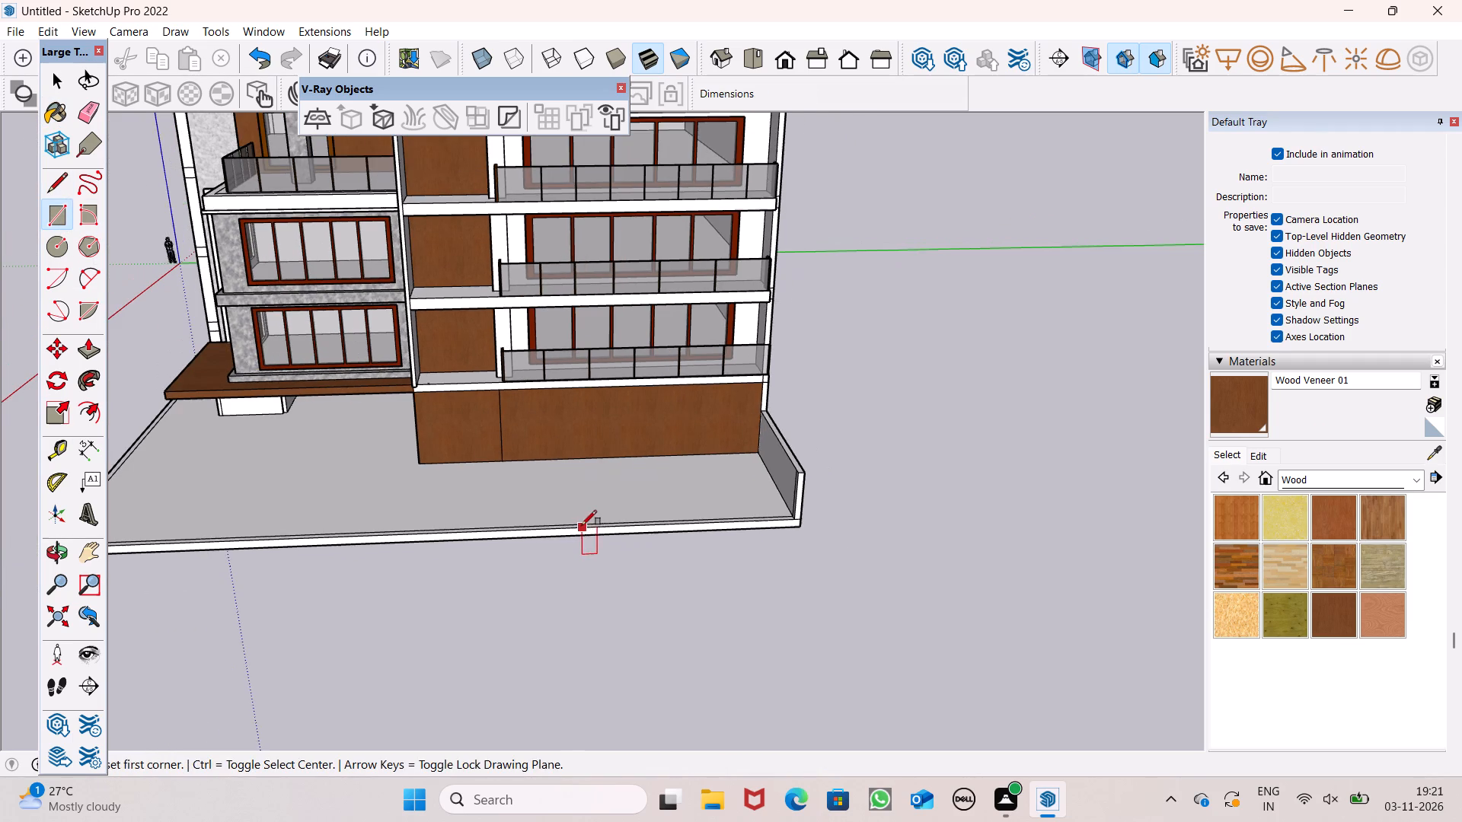
{"action": "middle_click_drag", "start_coordinate": [662, 538], "coordinate": [647, 574]}
{"action": "scroll", "coordinate": [635, 463], "scroll_direction": "up", "scroll_amount": 5}
{"action": "left_click", "coordinate": [582, 455]}
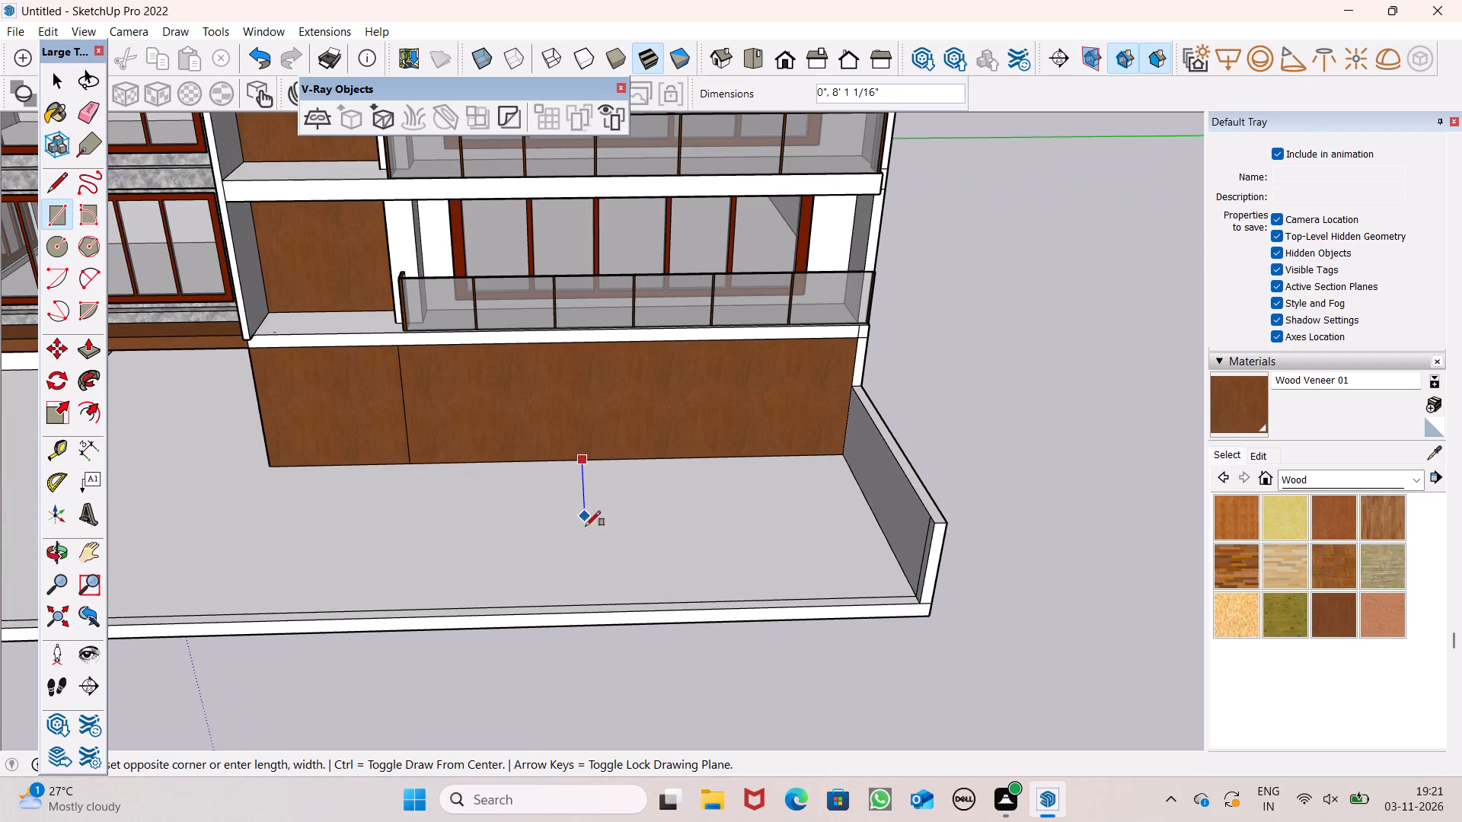
{"action": "left_click", "coordinate": [883, 543]}
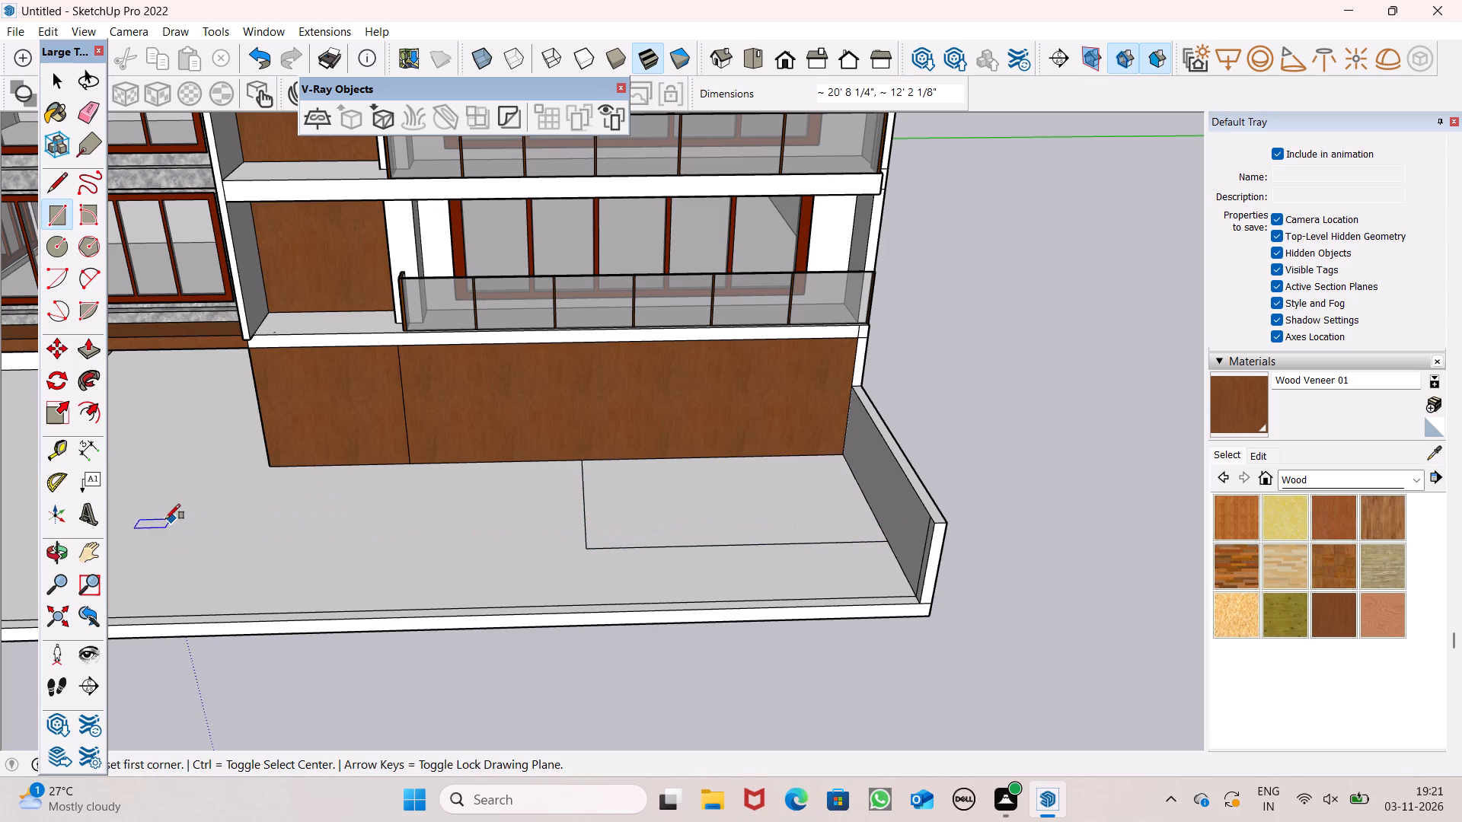
Pull the new ground rectangle up about 5" to form an entrance platform.
{"action": "left_click", "coordinate": [81, 356]}
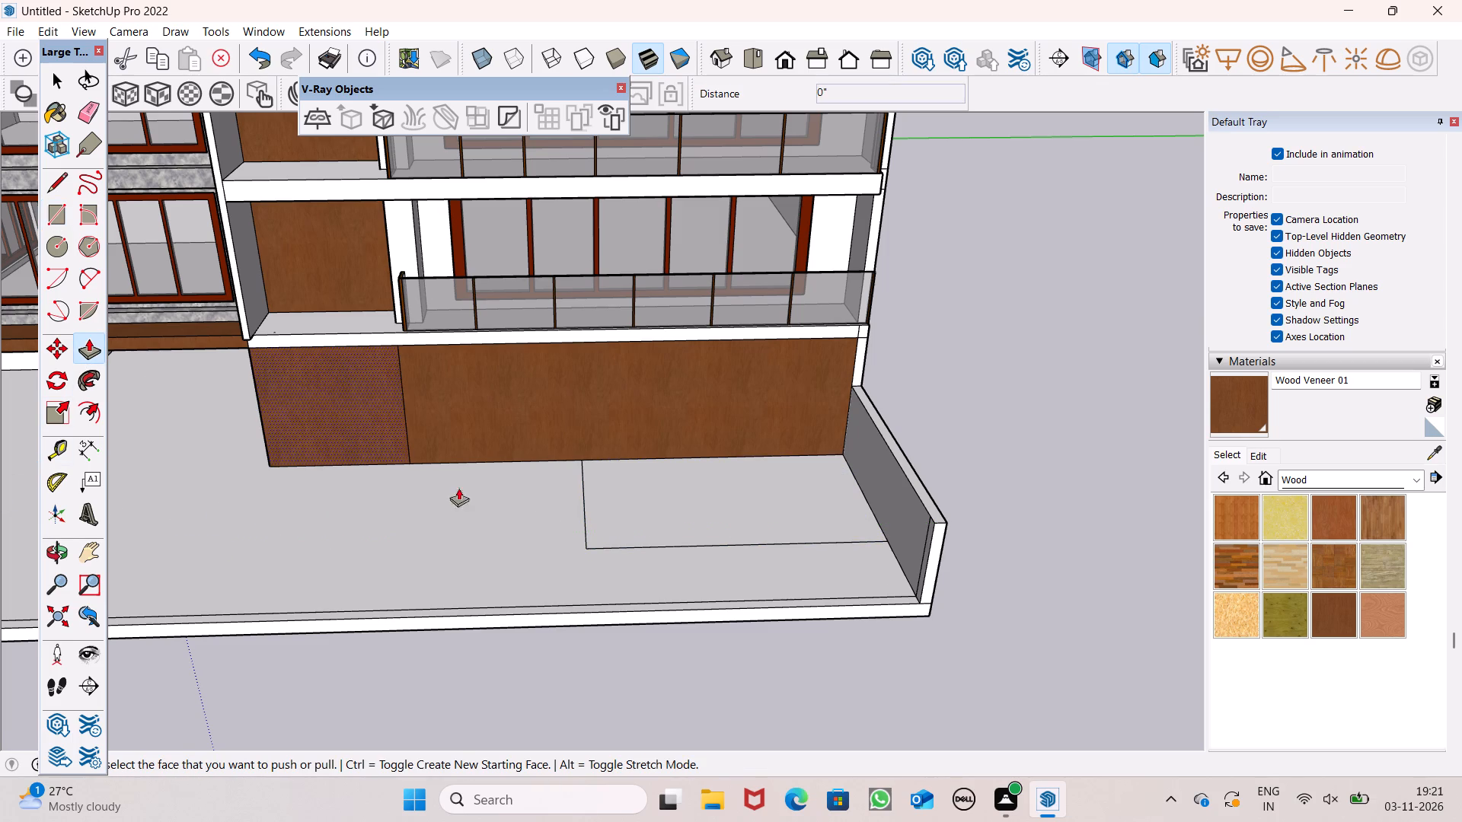
{"action": "scroll", "coordinate": [536, 498], "scroll_direction": "up", "scroll_amount": 4}
{"action": "left_click_drag", "start_coordinate": [642, 558], "coordinate": [640, 547]}
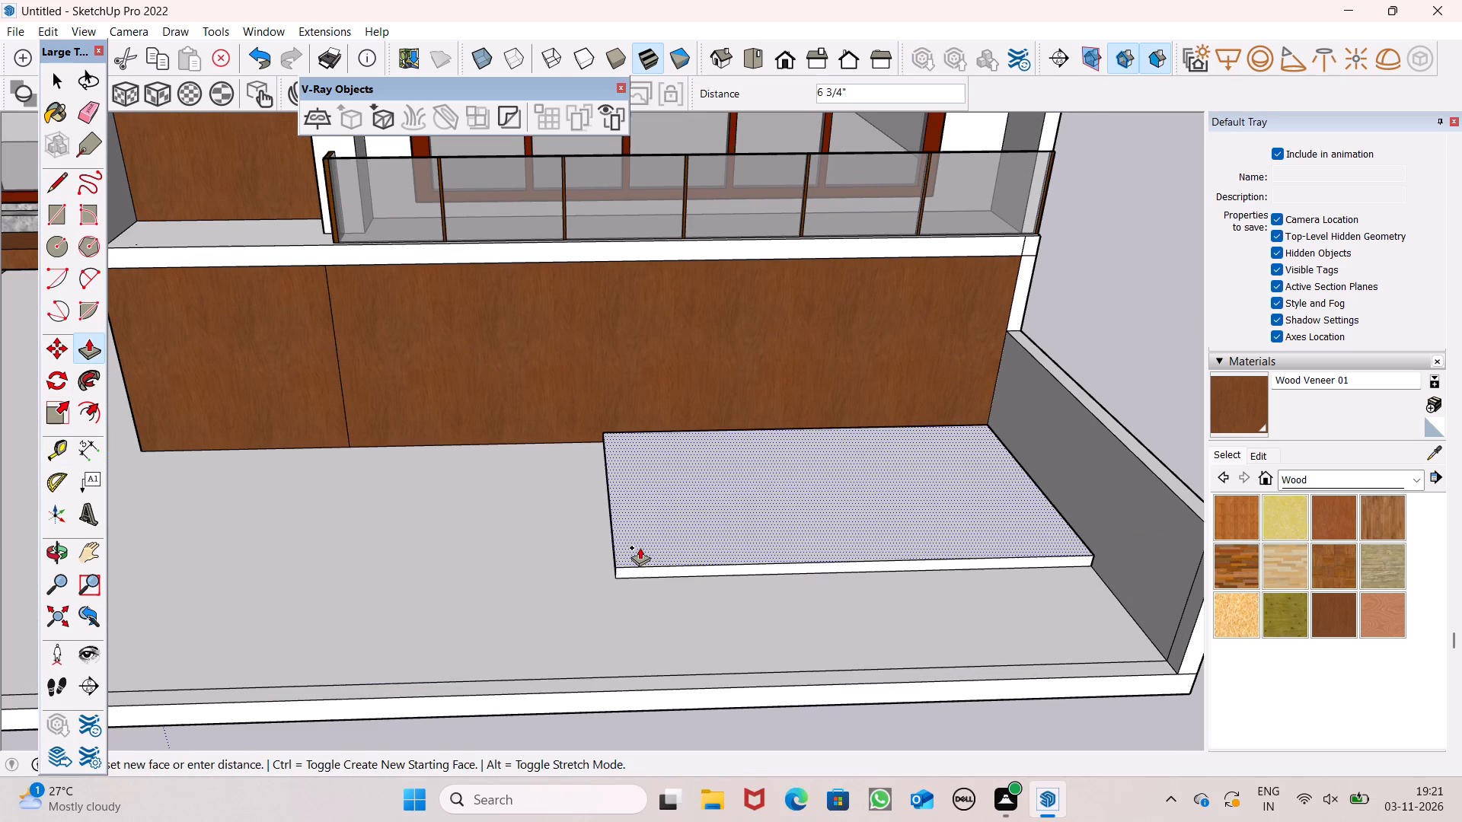
{"action": "left_click_drag", "start_coordinate": [640, 547], "coordinate": [640, 550]}
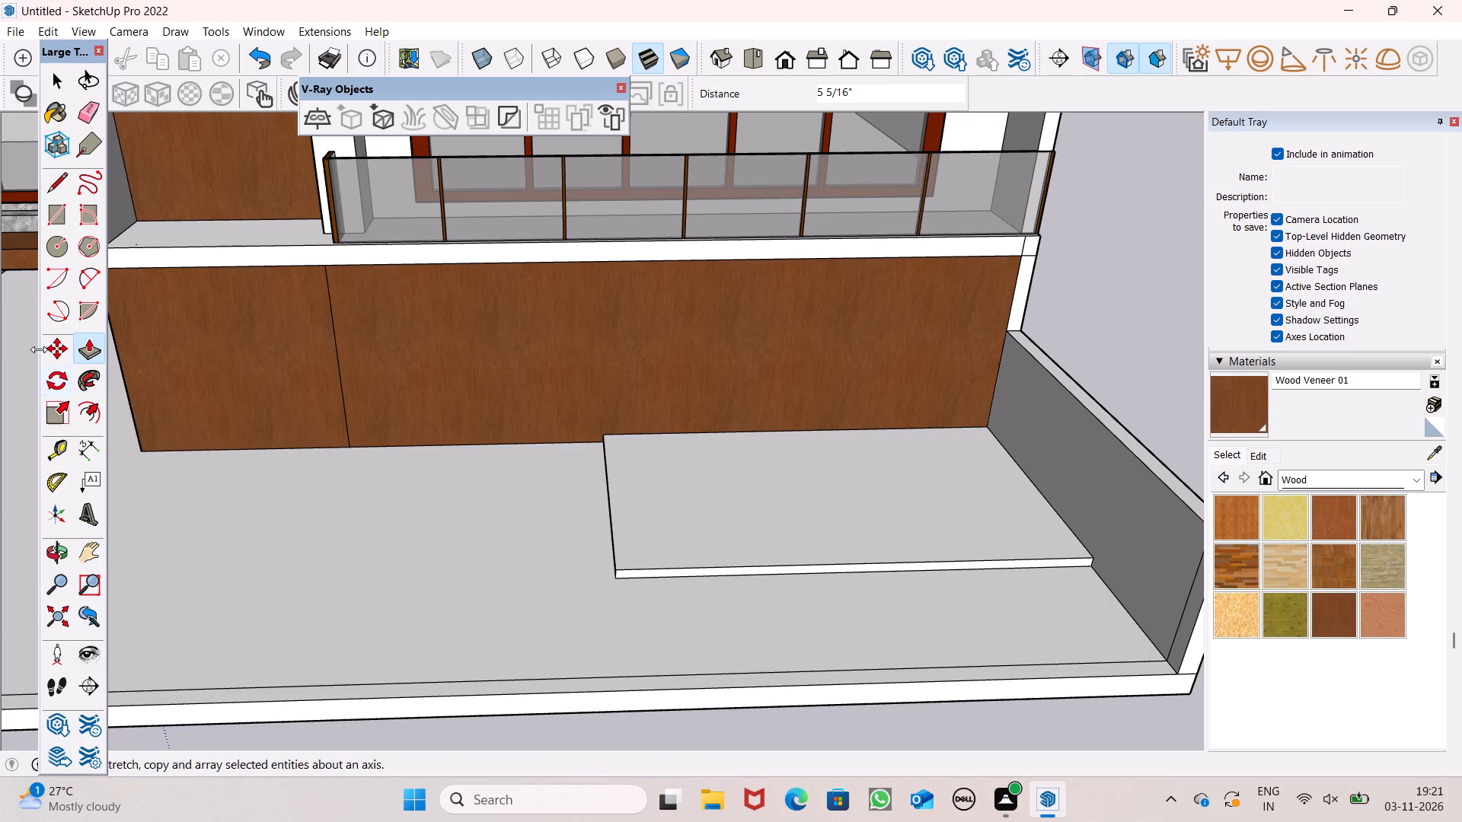
Draw two lines on the platform's inner corner, outlining a small pillar footprint against the veneer wall.
{"action": "left_click", "coordinate": [56, 183]}
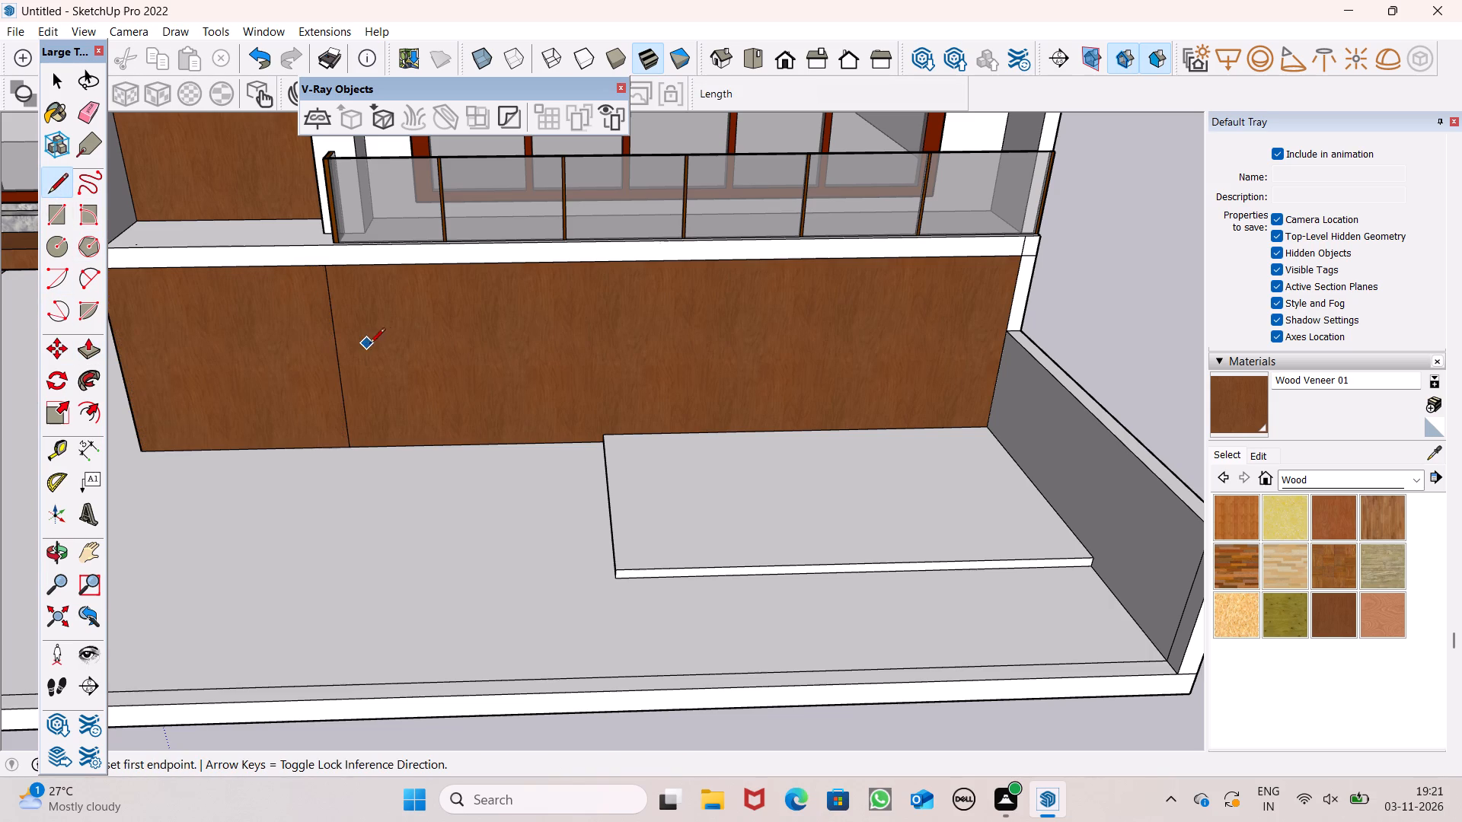
{"action": "middle_click_drag", "start_coordinate": [506, 479], "coordinate": [495, 547]}
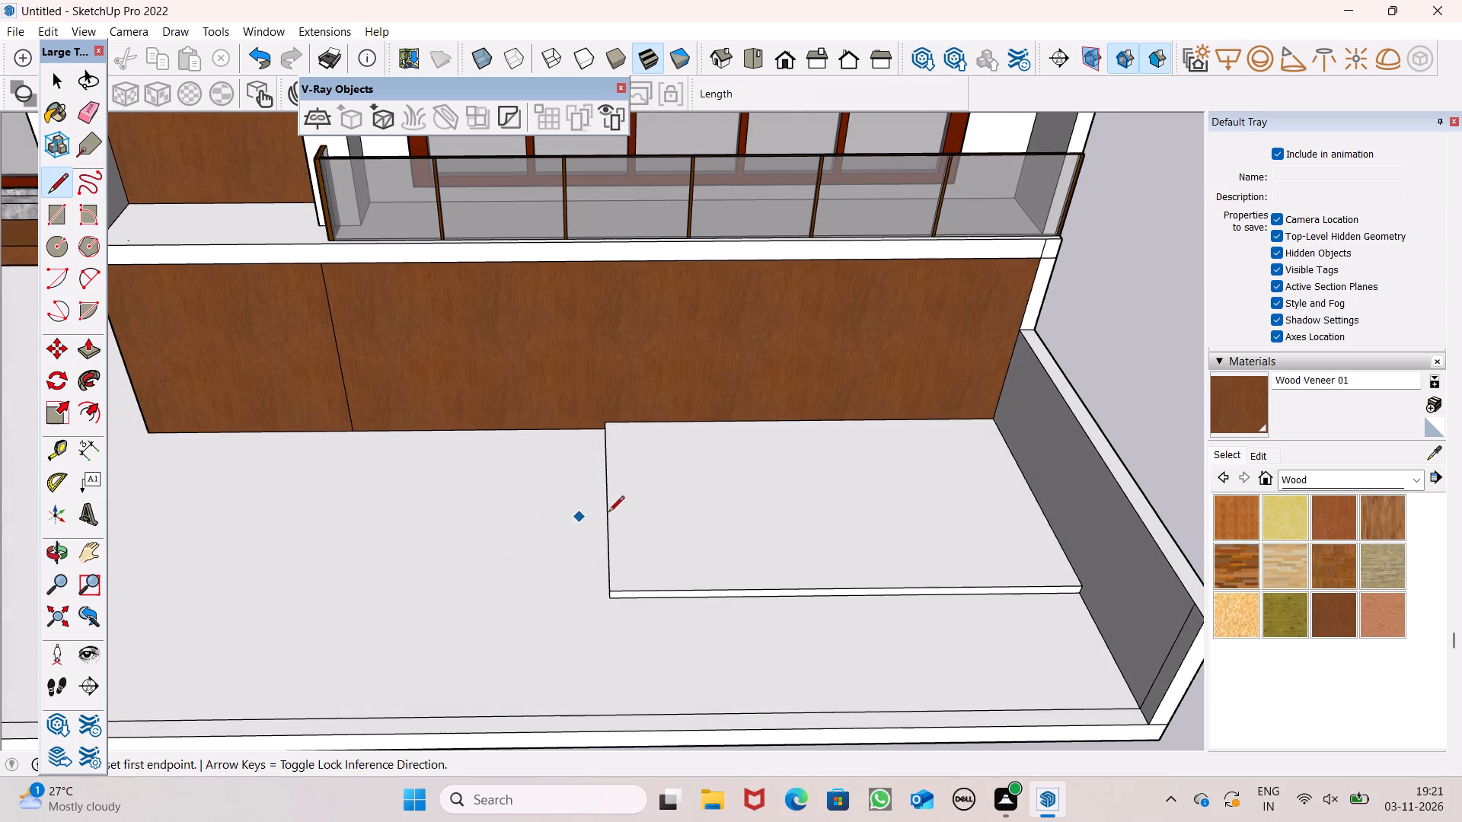
{"action": "middle_click_drag", "start_coordinate": [682, 518], "coordinate": [704, 539]}
{"action": "scroll", "coordinate": [677, 494], "scroll_direction": "up", "scroll_amount": 1}
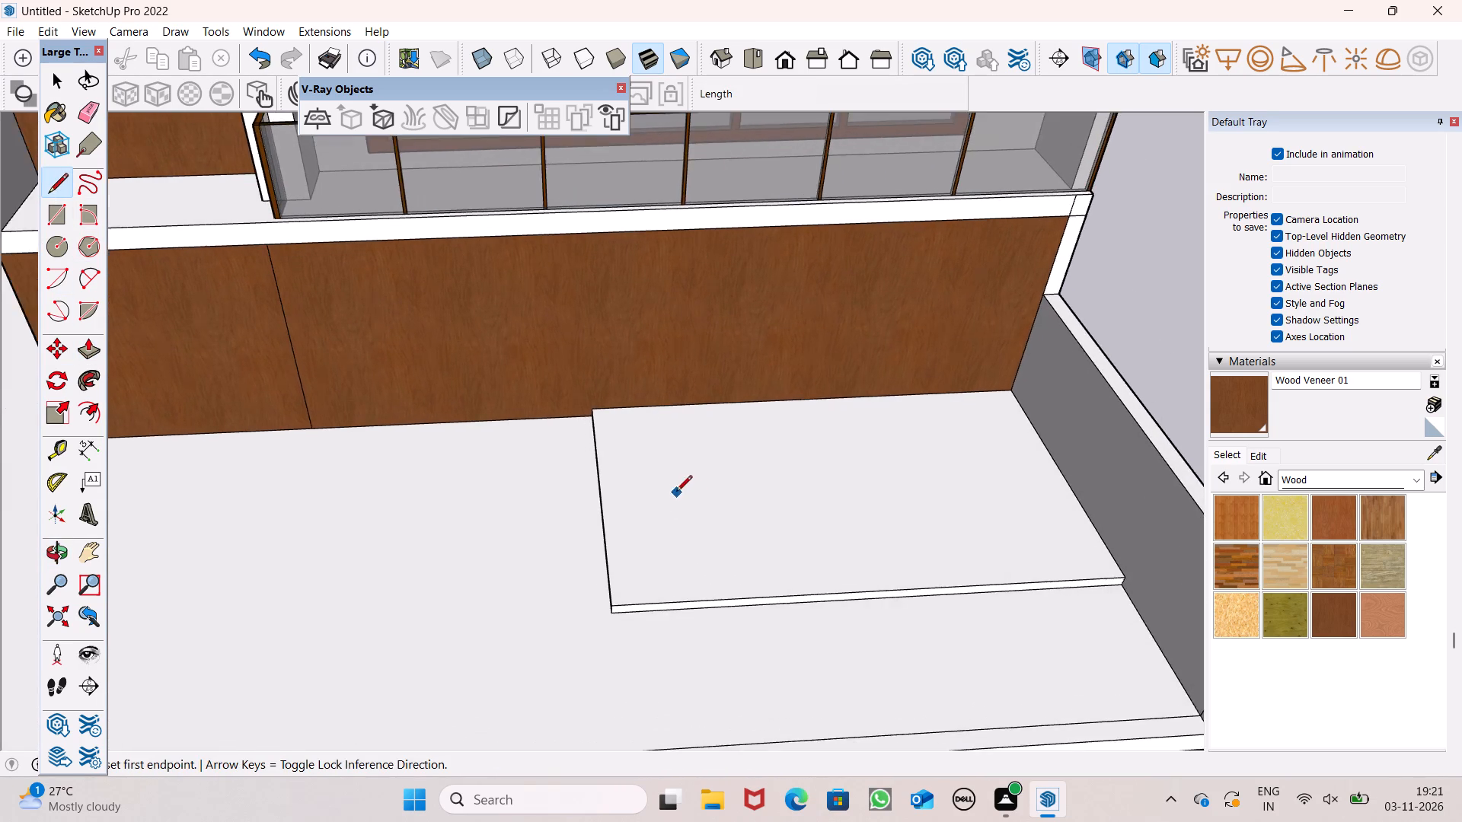
{"action": "scroll", "coordinate": [676, 492], "scroll_direction": "up", "scroll_amount": 1}
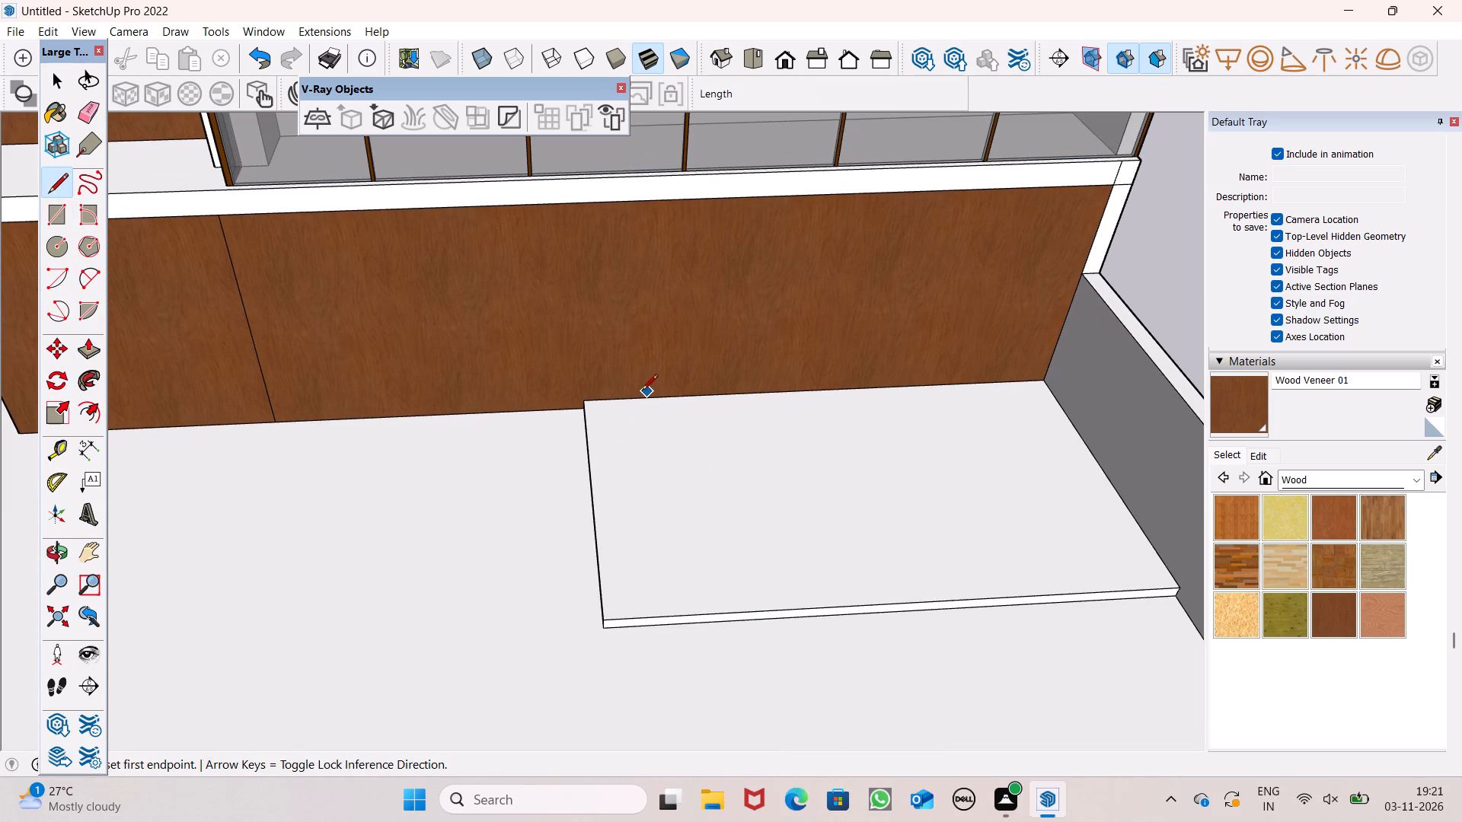
{"action": "left_click", "coordinate": [618, 403]}
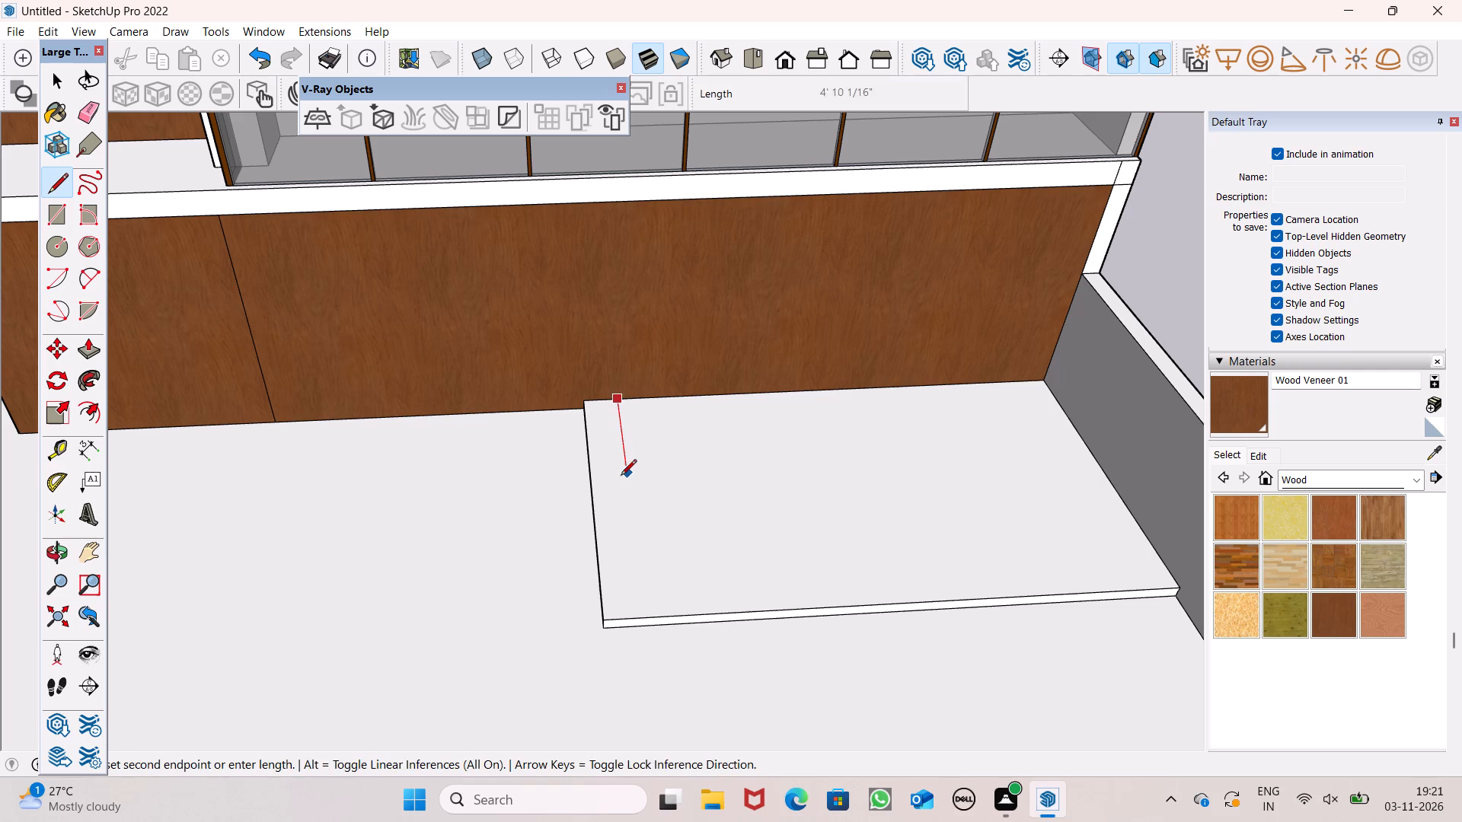
{"action": "left_click", "coordinate": [621, 478]}
{"action": "left_click", "coordinate": [593, 483]}
{"action": "key", "text": "space"}
Pull the small corner footprint on the platform up about 9' 7" to form a pillar beneath the balcony slab.
{"action": "scroll", "coordinate": [471, 495], "scroll_direction": "down", "scroll_amount": 2}
{"action": "scroll", "coordinate": [468, 505], "scroll_direction": "up", "scroll_amount": 1}
{"action": "scroll", "coordinate": [468, 505], "scroll_direction": "down", "scroll_amount": 2}
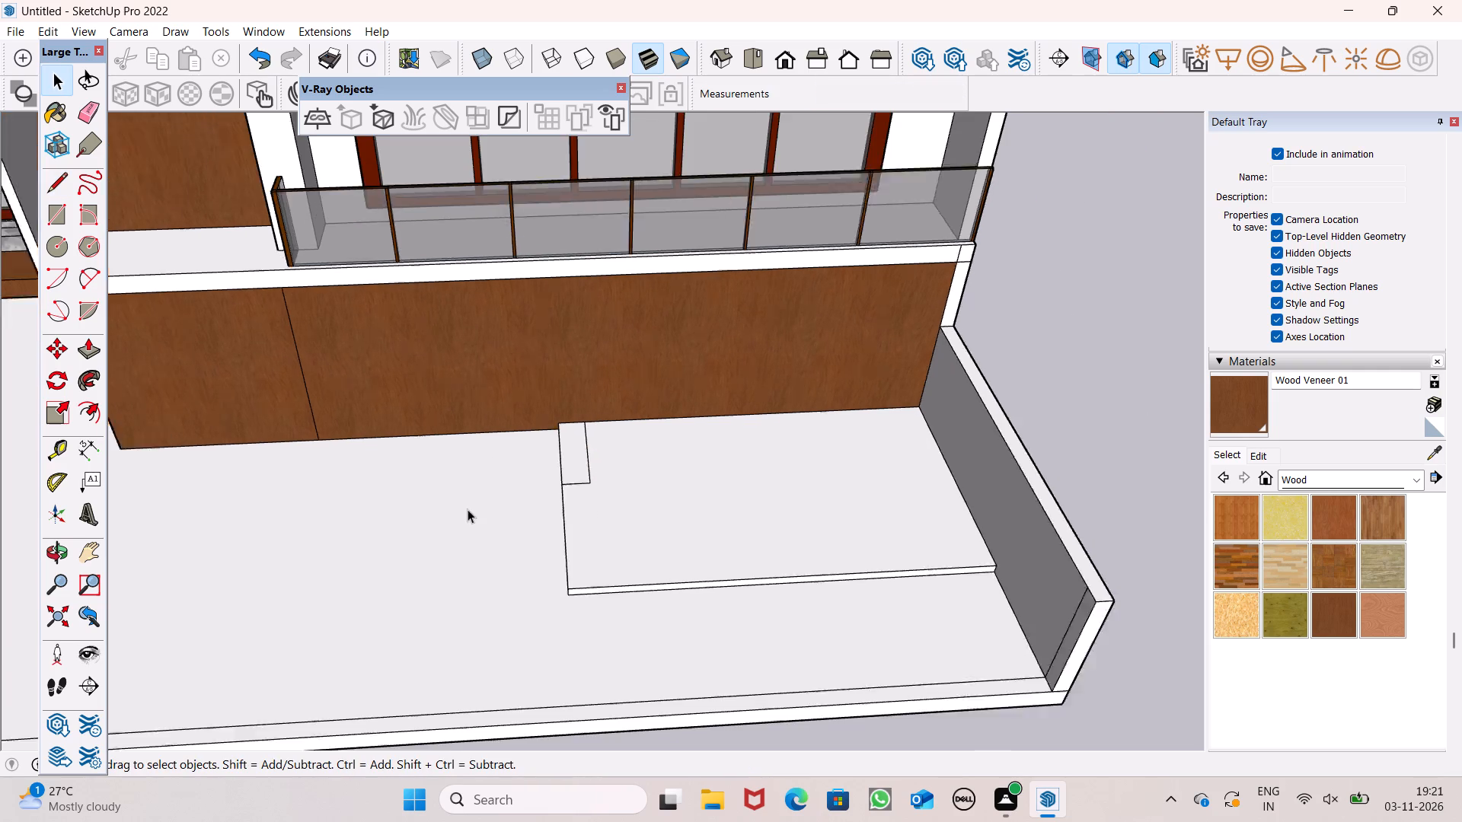
{"action": "scroll", "coordinate": [468, 509], "scroll_direction": "down", "scroll_amount": 1}
{"action": "middle_click_drag", "start_coordinate": [528, 523], "coordinate": [519, 562]}
{"action": "left_click", "coordinate": [92, 347]}
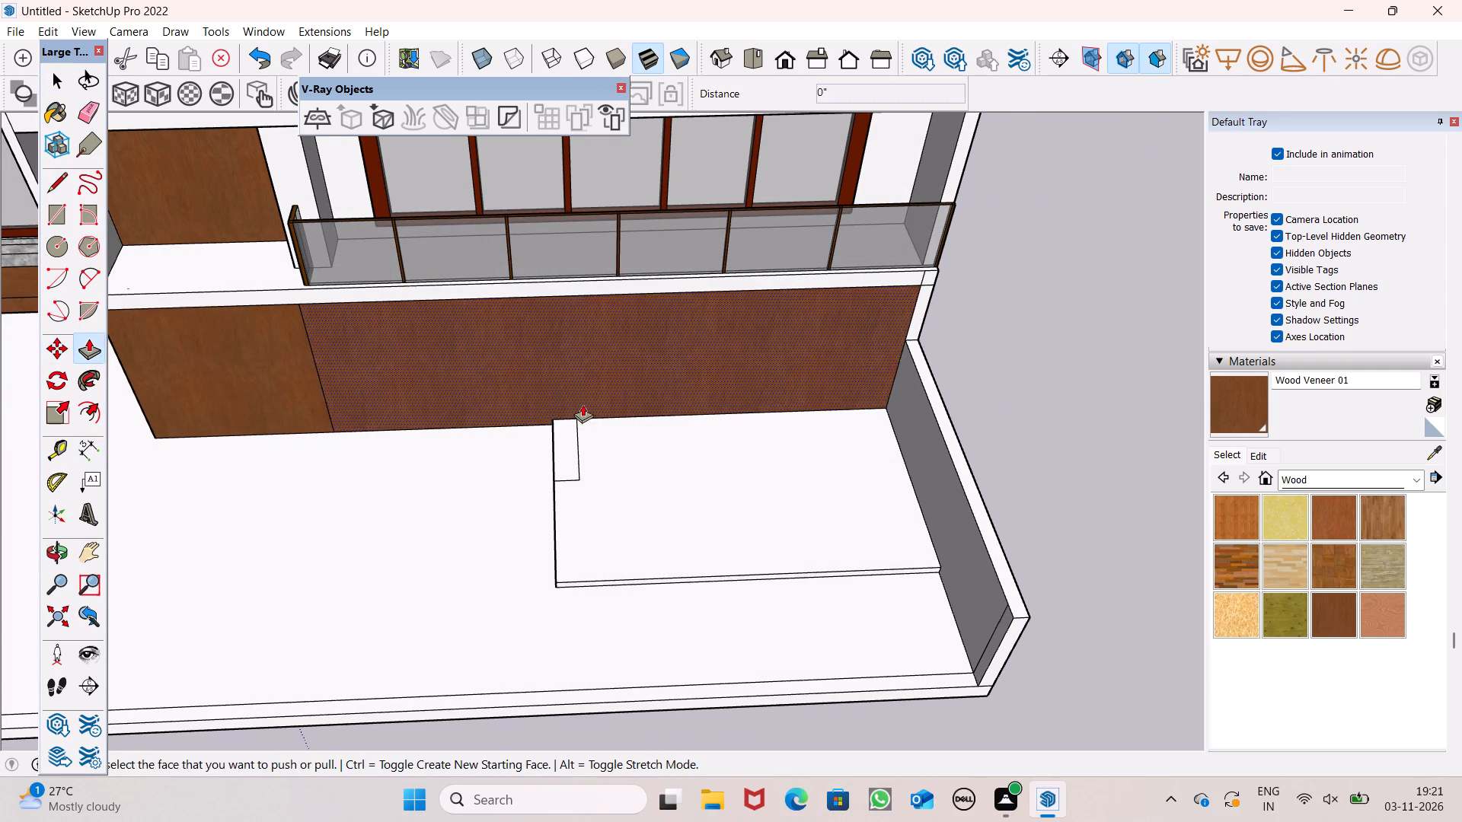
{"action": "scroll", "coordinate": [583, 404], "scroll_direction": "up", "scroll_amount": 3}
{"action": "left_click_drag", "start_coordinate": [565, 475], "coordinate": [563, 461]}
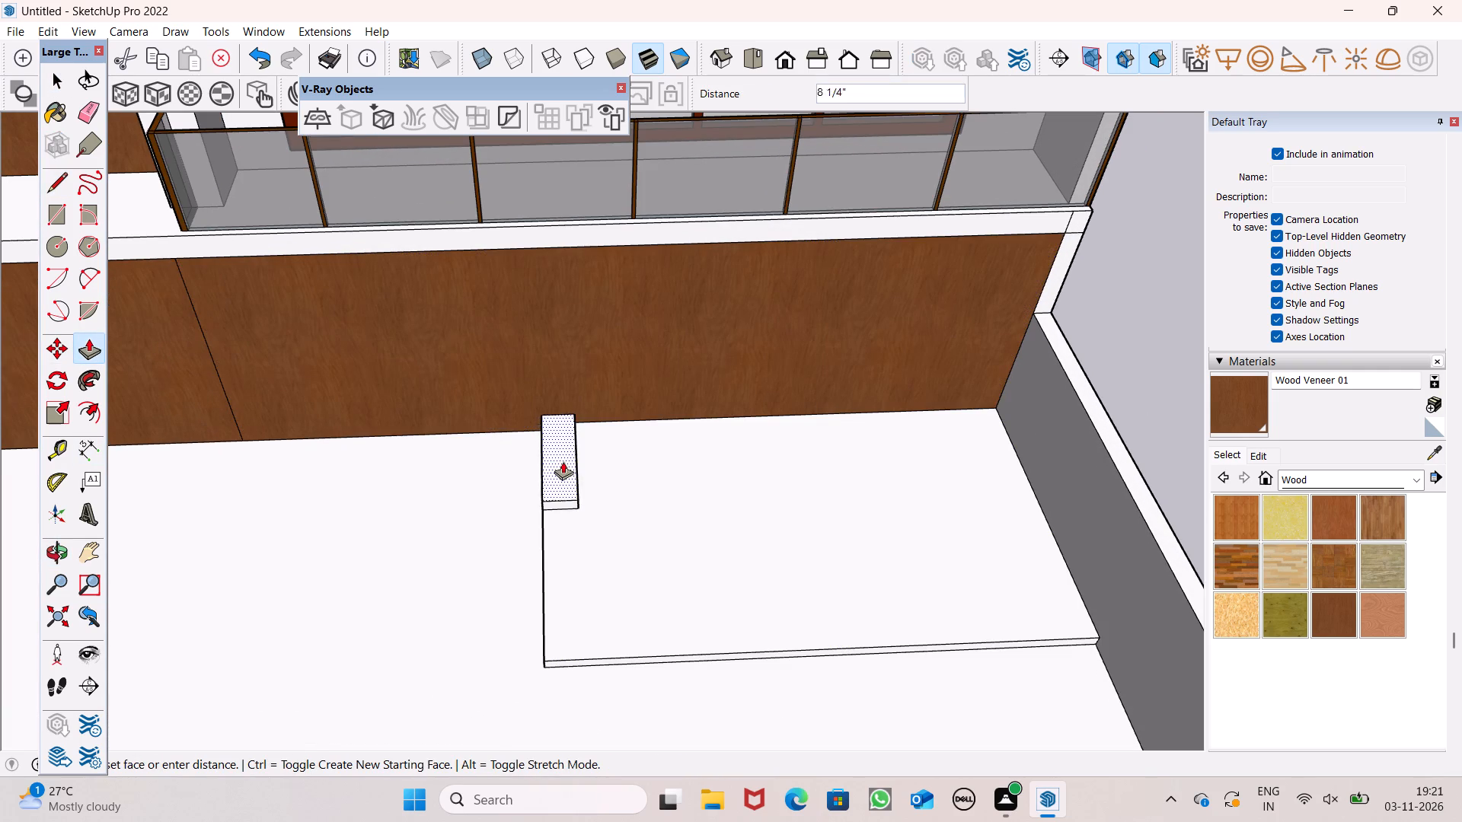
{"action": "left_click_drag", "start_coordinate": [563, 461], "coordinate": [555, 355]}
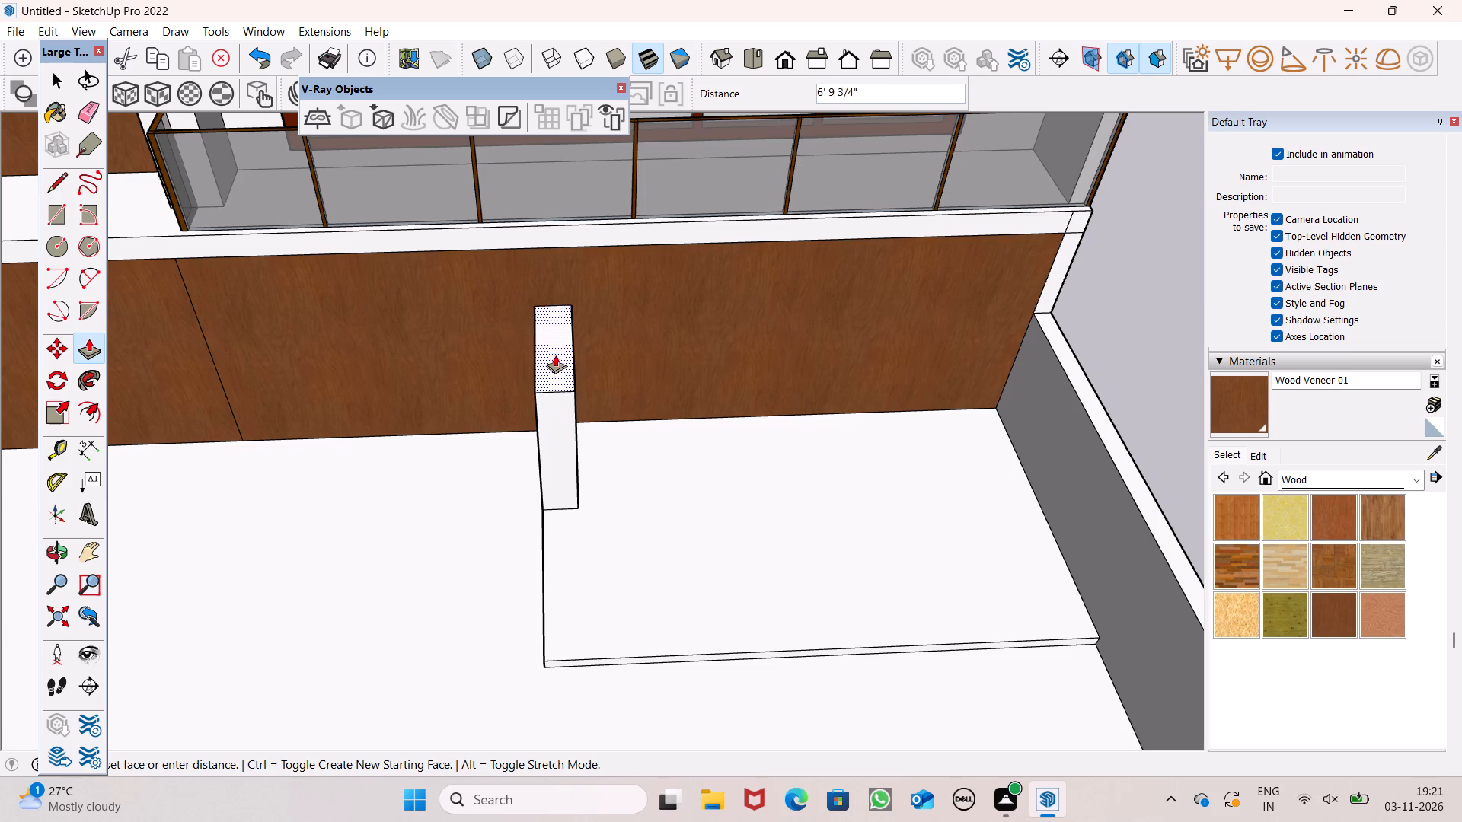
{"action": "left_click_drag", "start_coordinate": [555, 355], "coordinate": [555, 298]}
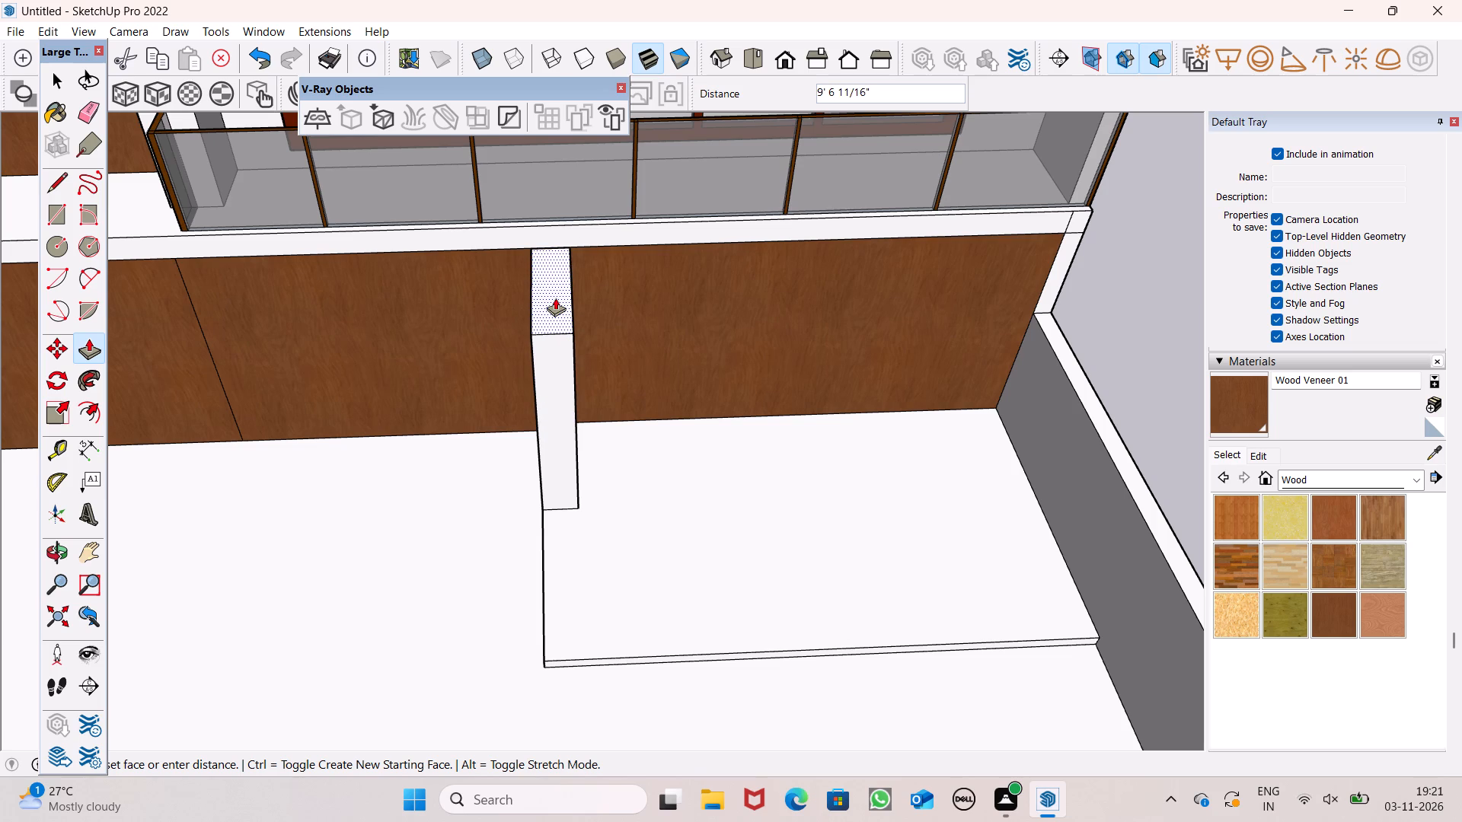
{"action": "left_click_drag", "start_coordinate": [555, 298], "coordinate": [555, 297]}
Draw a line about 5' long across the pillar's inner side face, just below its top.
{"action": "scroll", "coordinate": [513, 315], "scroll_direction": "down", "scroll_amount": 2}
{"action": "middle_click_drag", "start_coordinate": [579, 389], "coordinate": [266, 321]}
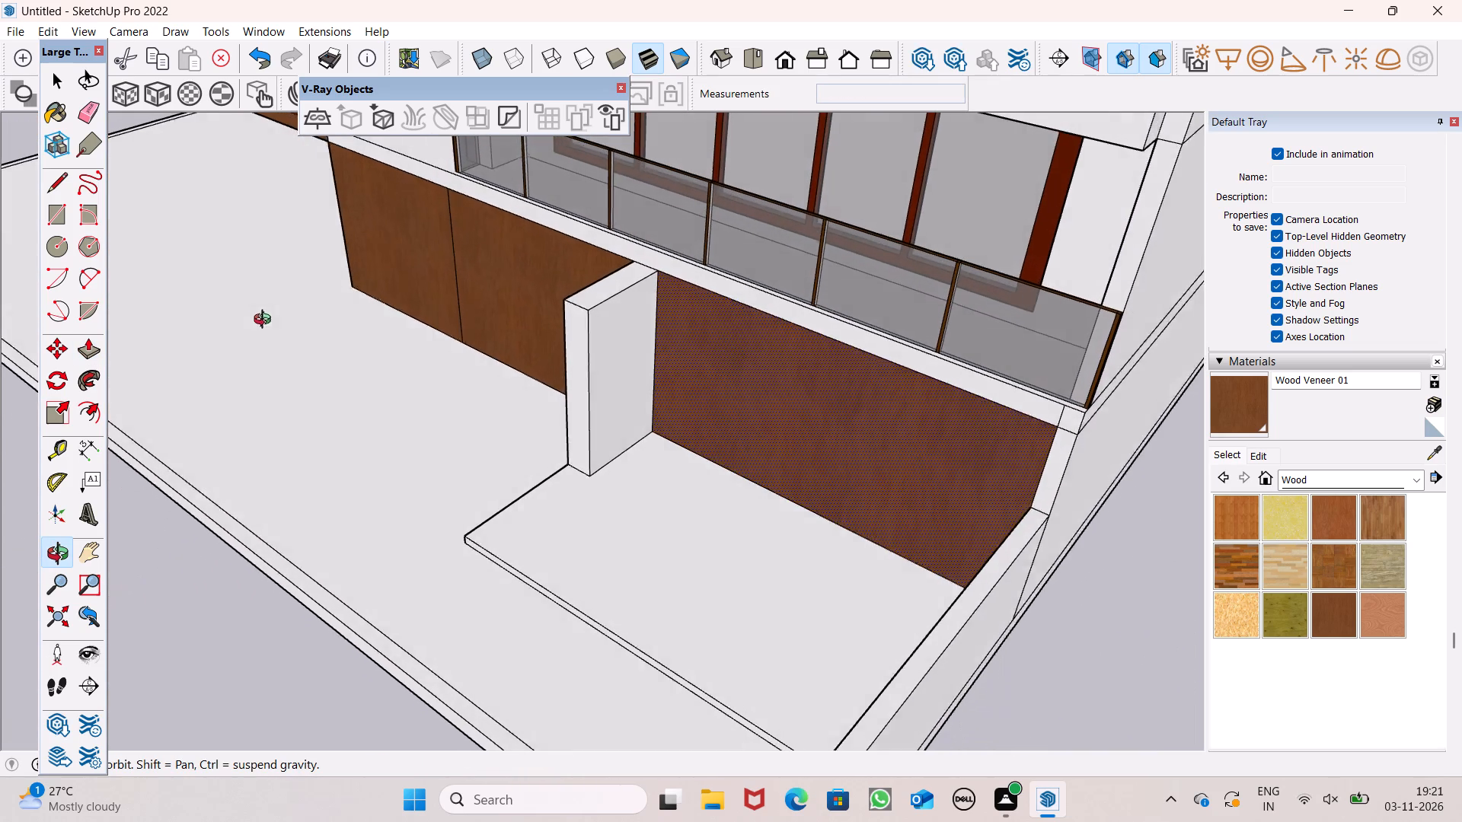
{"action": "middle_click_drag", "start_coordinate": [266, 321], "coordinate": [256, 314]}
{"action": "left_click", "coordinate": [64, 168]}
{"action": "scroll", "coordinate": [736, 255], "scroll_direction": "up", "scroll_amount": 3}
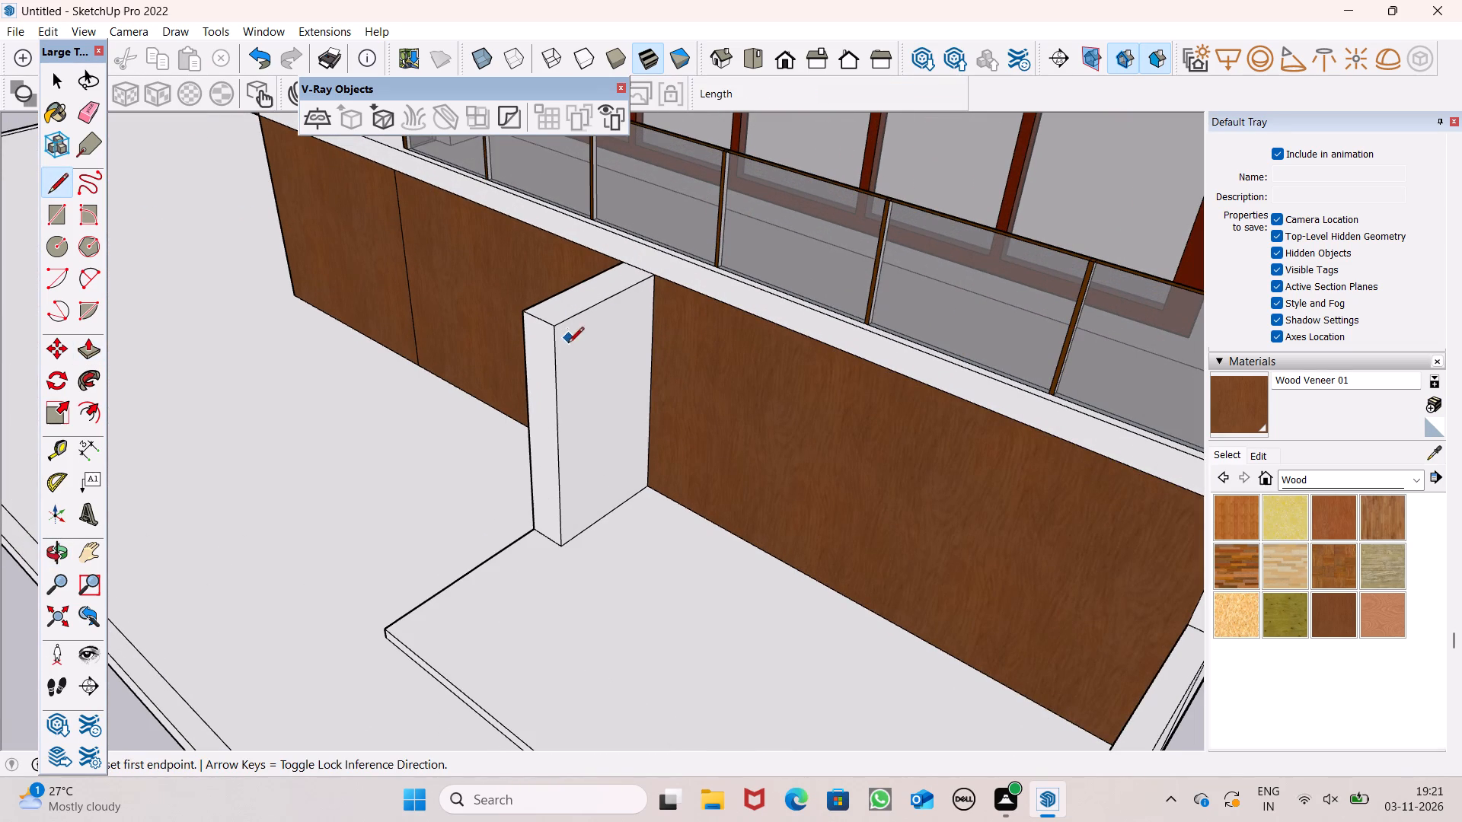
{"action": "left_click_drag", "start_coordinate": [554, 360], "coordinate": [561, 353]}
{"action": "left_click", "coordinate": [655, 309]}
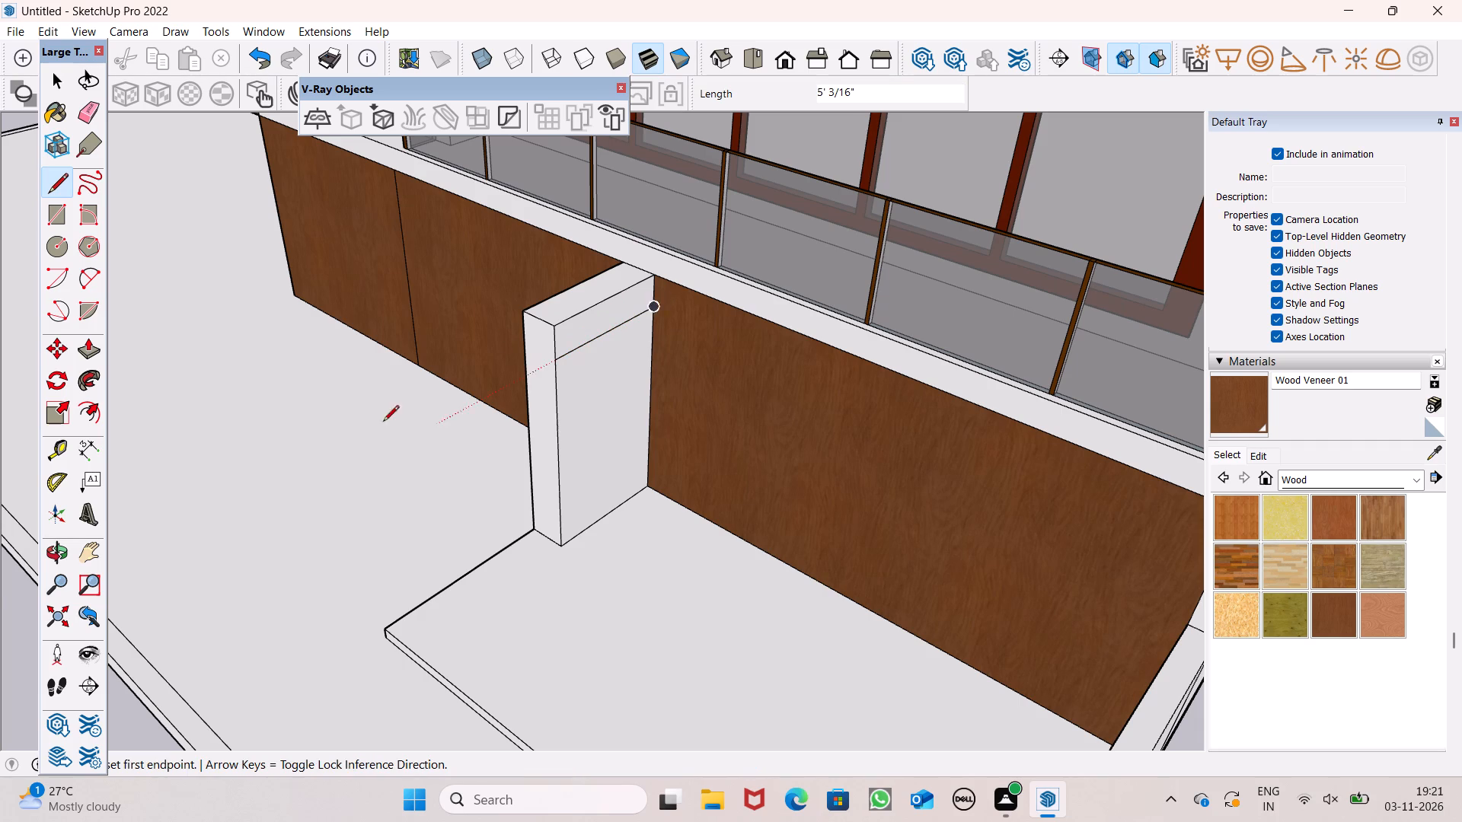
Pull the strip at the top of the pillar's inner face out 11' 3" to form an overhead beam along the wall.
{"action": "left_click", "coordinate": [87, 347]}
{"action": "scroll", "coordinate": [466, 309], "scroll_direction": "down", "scroll_amount": 2}
{"action": "middle_click_drag", "start_coordinate": [473, 376], "coordinate": [682, 380]}
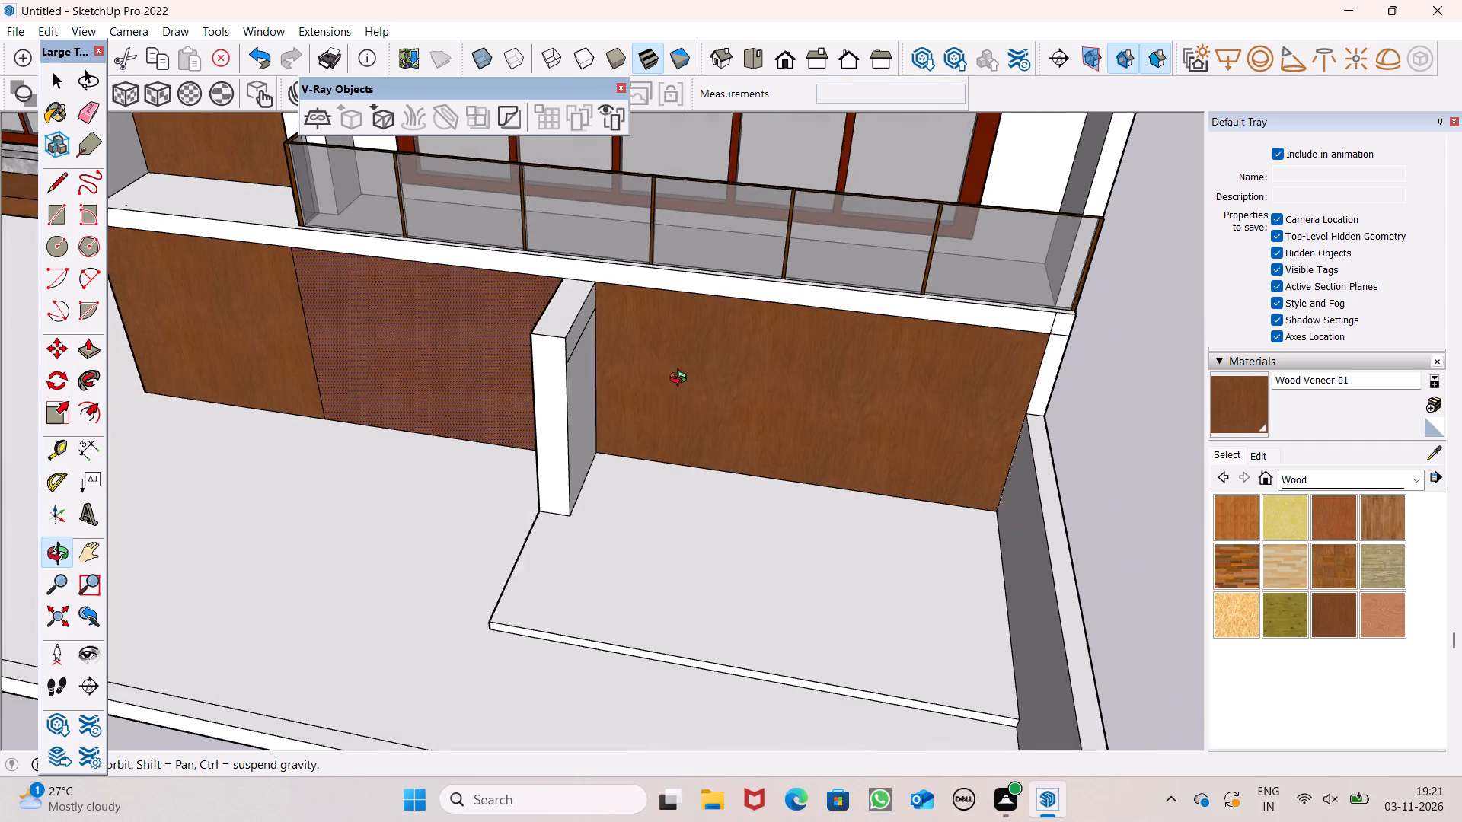
{"action": "middle_click_drag", "start_coordinate": [682, 380], "coordinate": [691, 372]}
{"action": "left_click_drag", "start_coordinate": [580, 334], "coordinate": [765, 381]}
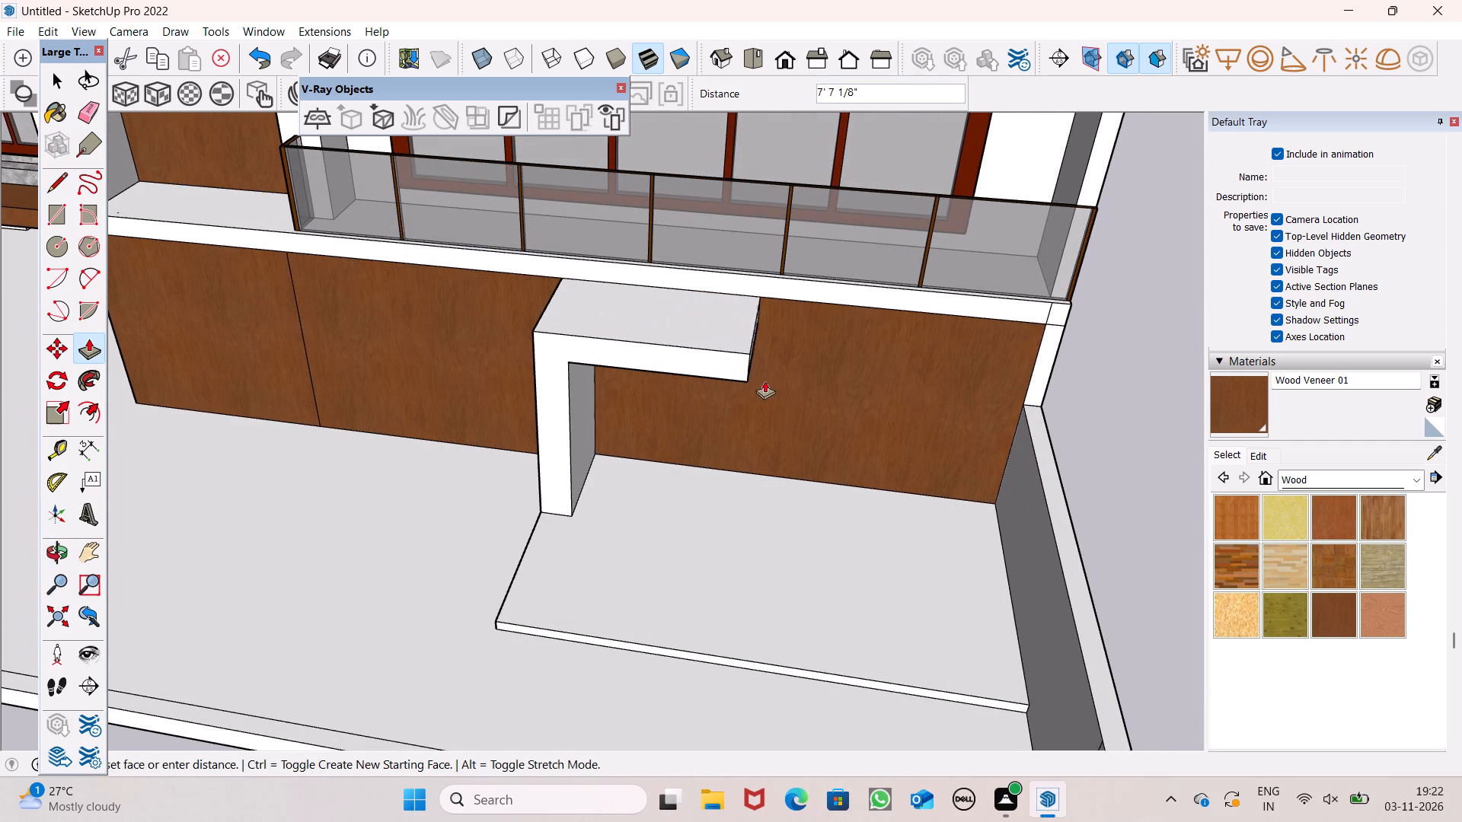
{"action": "left_click_drag", "start_coordinate": [765, 381], "coordinate": [841, 405]}
Draw a line about 5' long across the underside of the beam near its free end.
{"action": "middle_click_drag", "start_coordinate": [819, 470], "coordinate": [860, 197]}
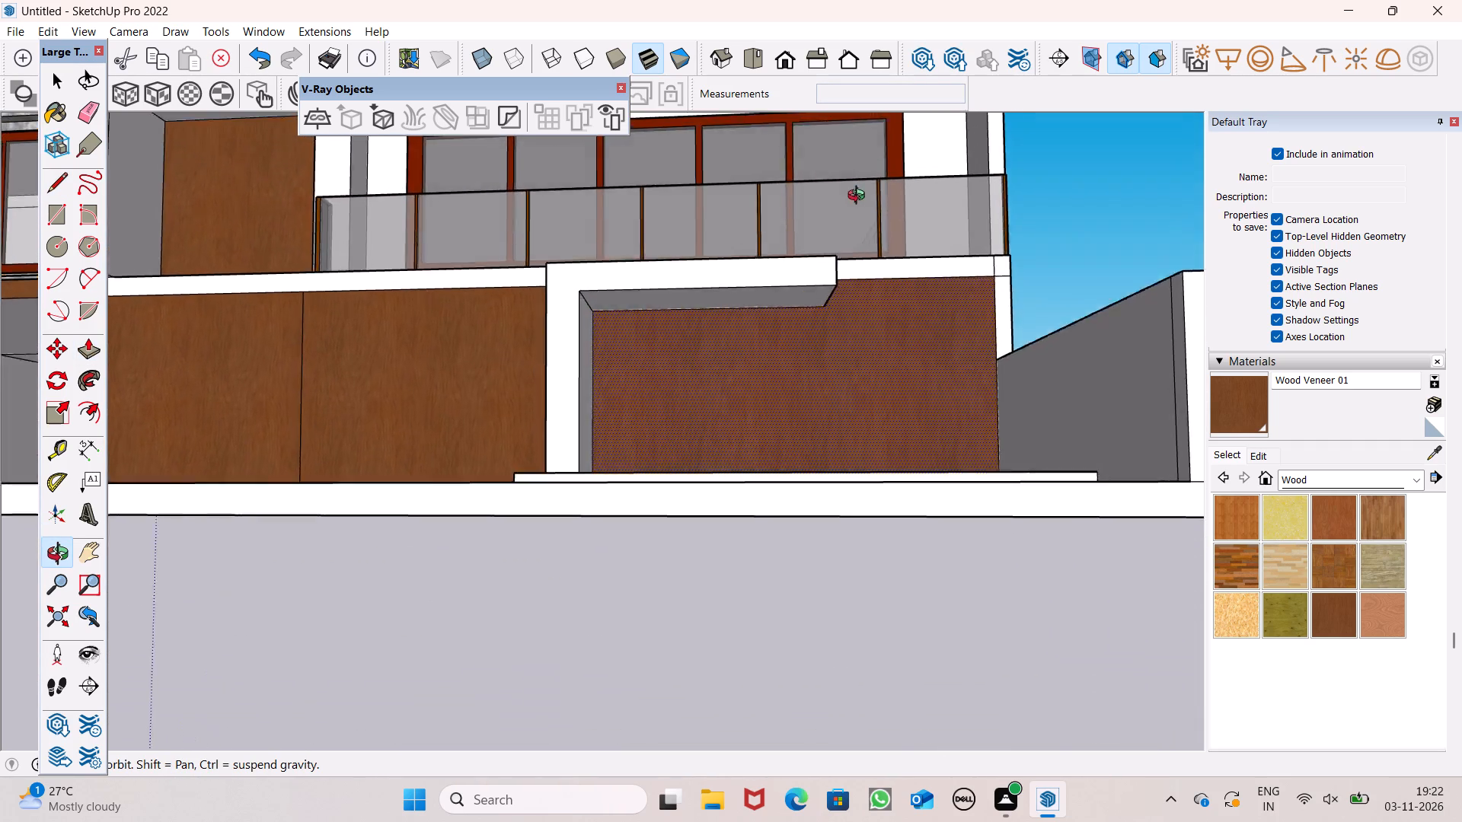
{"action": "middle_click_drag", "start_coordinate": [860, 197], "coordinate": [865, 163]}
{"action": "scroll", "coordinate": [865, 166], "scroll_direction": "up", "scroll_amount": 2}
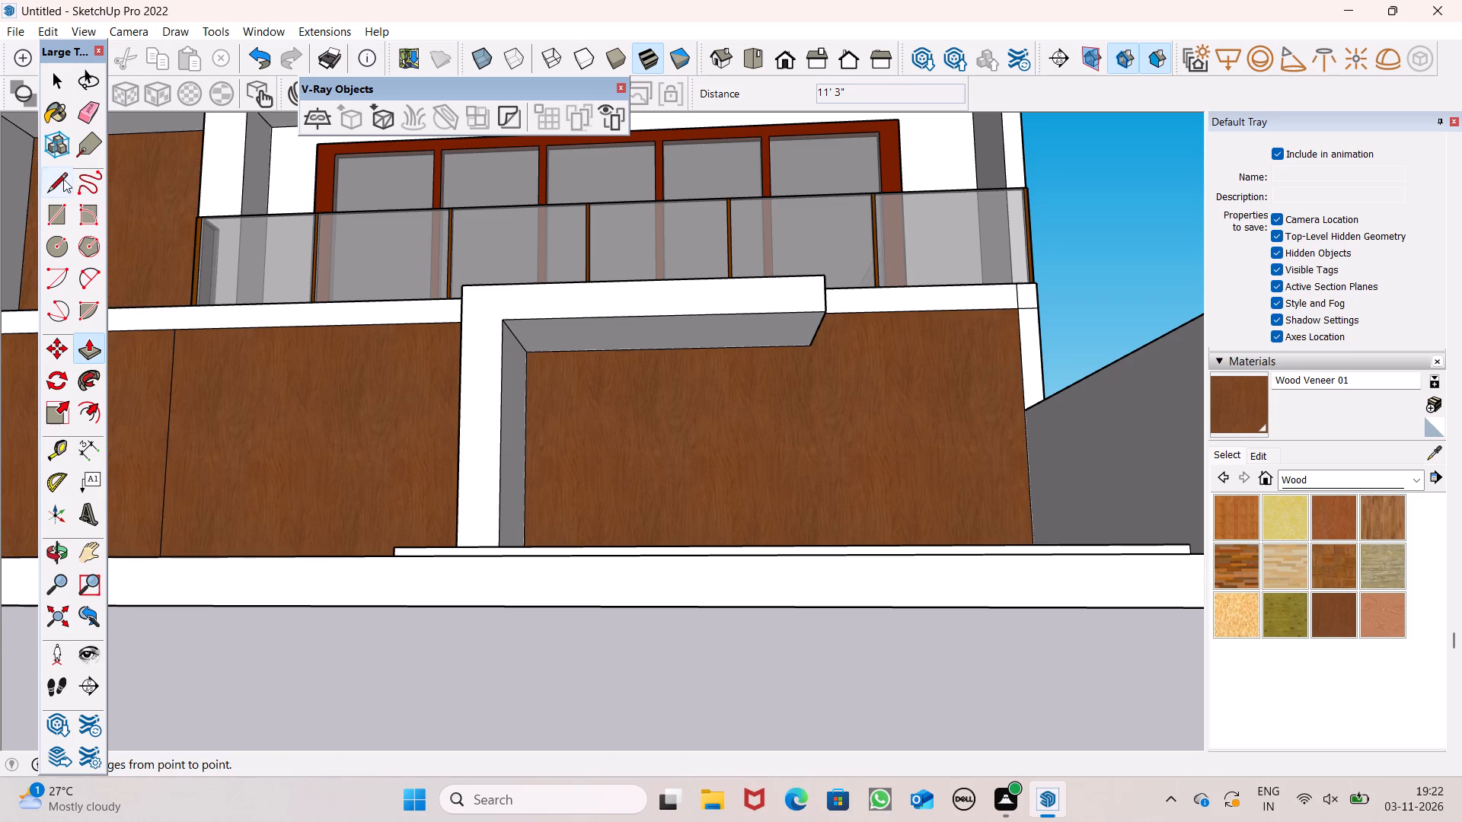
{"action": "left_click", "coordinate": [63, 178]}
{"action": "scroll", "coordinate": [922, 355], "scroll_direction": "up", "scroll_amount": 5}
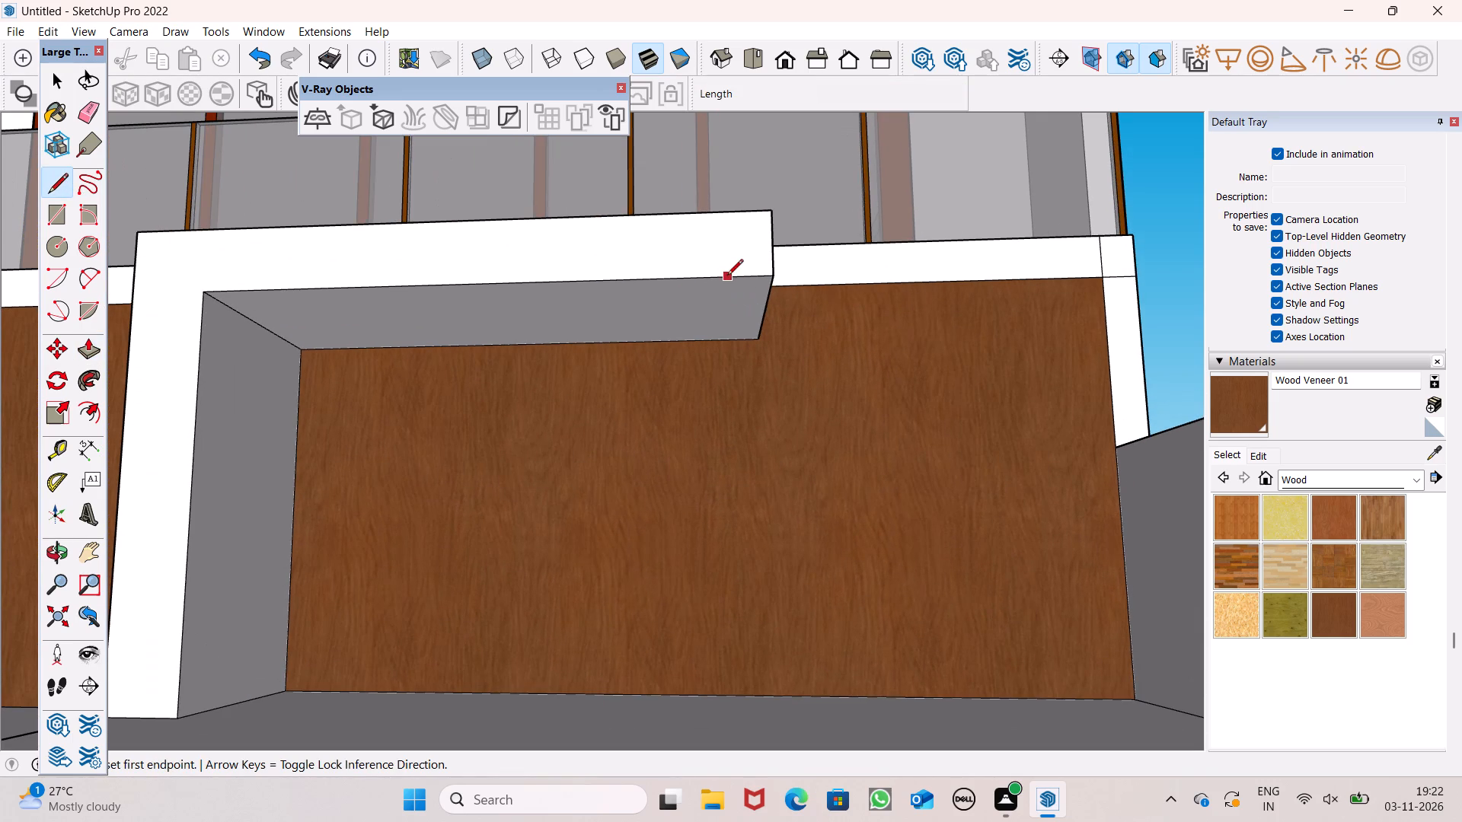
{"action": "left_click", "coordinate": [733, 279]}
{"action": "left_click", "coordinate": [736, 339]}
{"action": "key", "text": "space"}
{"action": "key", "text": "space"}
{"action": "key", "text": "space"}
{"action": "key", "text": "space"}
{"action": "key", "text": "space"}
{"action": "key", "text": "space"}
Pull the end strip of the beam's underside down about 8' 3" to the platform to form the second pillar.
{"action": "scroll", "coordinate": [707, 359], "scroll_direction": "down", "scroll_amount": 4}
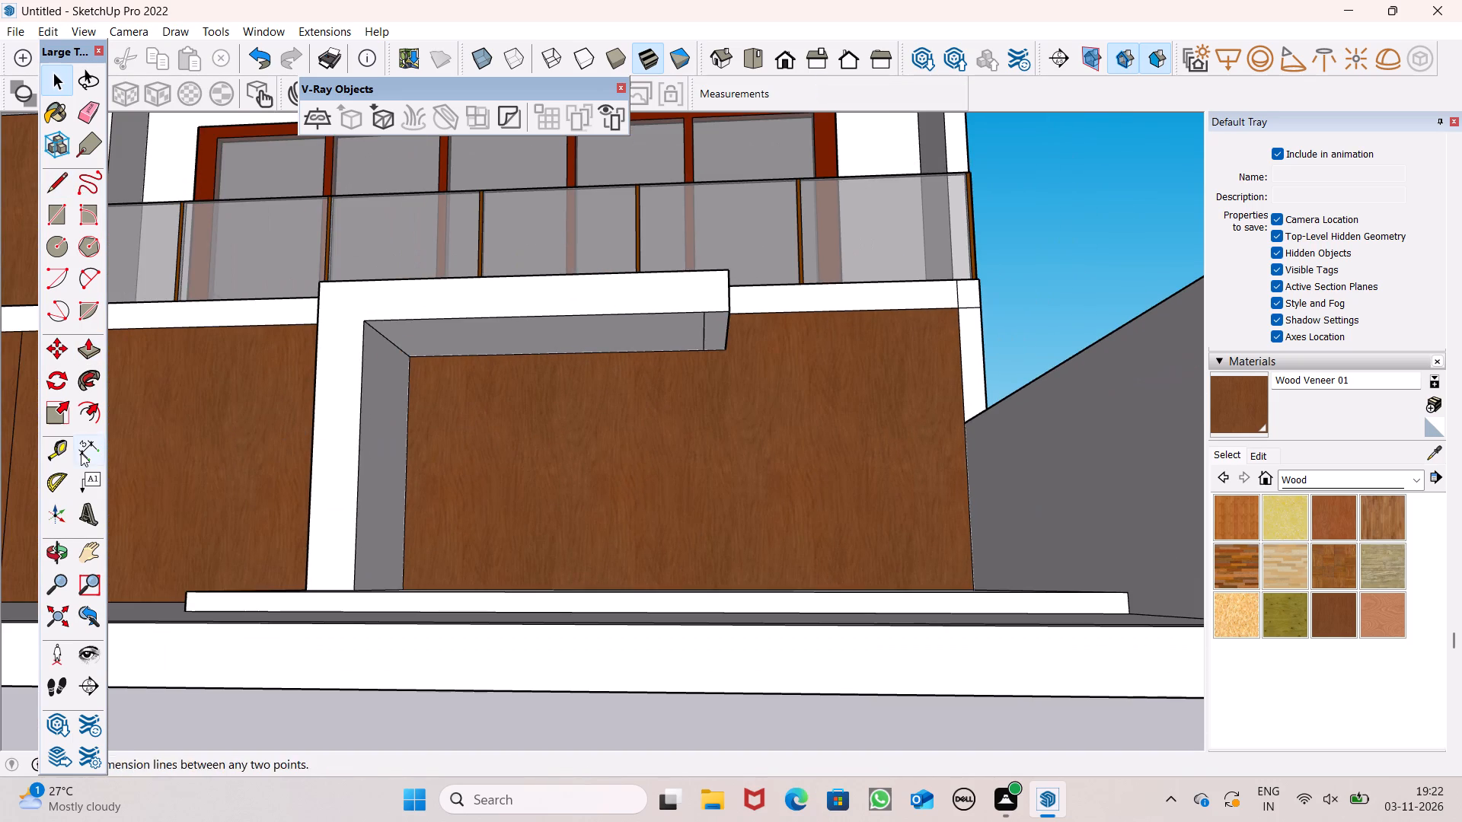
{"action": "left_click", "coordinate": [101, 361]}
{"action": "scroll", "coordinate": [589, 370], "scroll_direction": "down", "scroll_amount": 2}
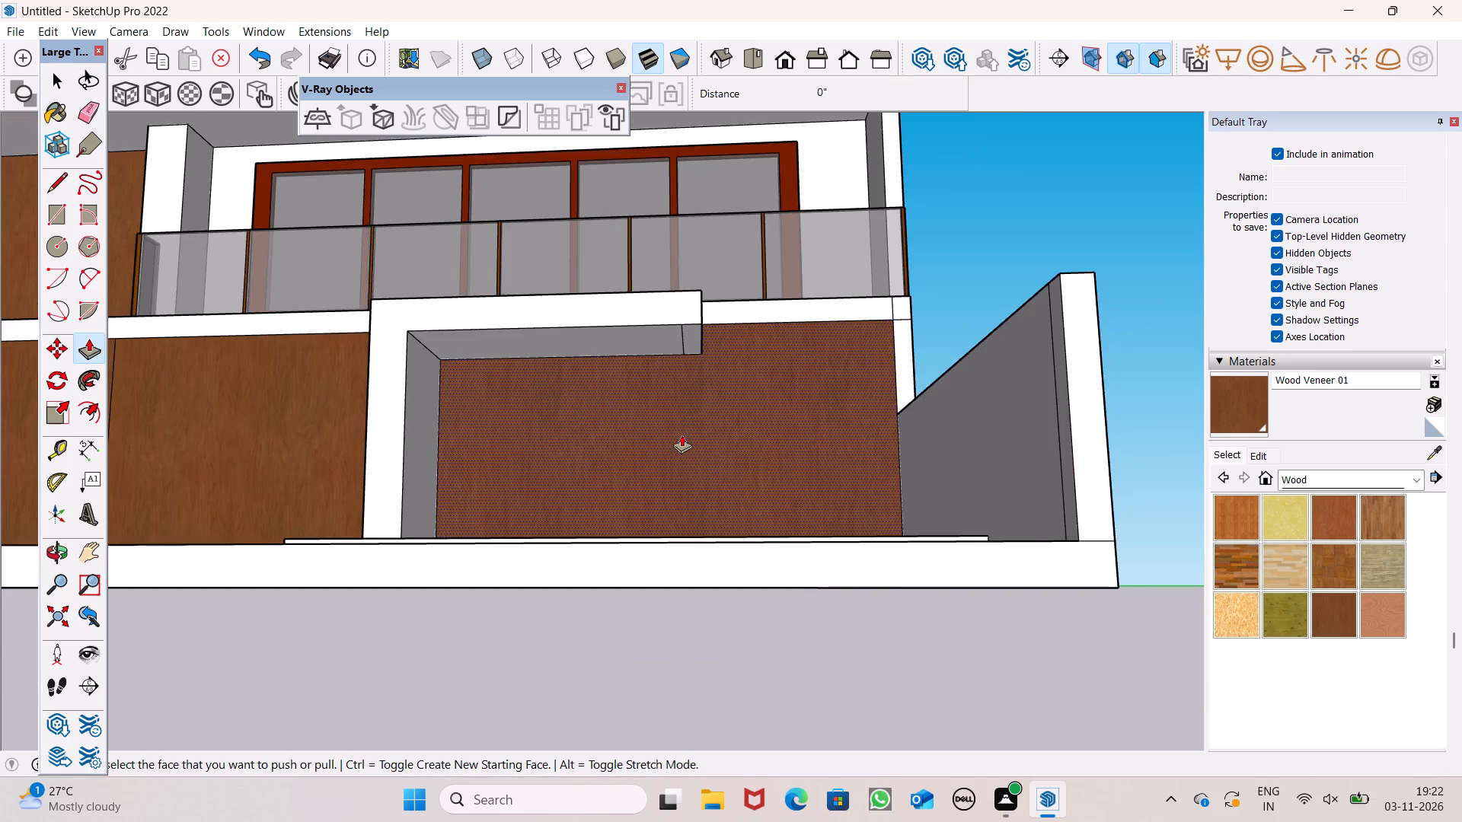
{"action": "middle_click_drag", "start_coordinate": [682, 435], "coordinate": [733, 483]}
{"action": "scroll", "coordinate": [731, 396], "scroll_direction": "up", "scroll_amount": 3}
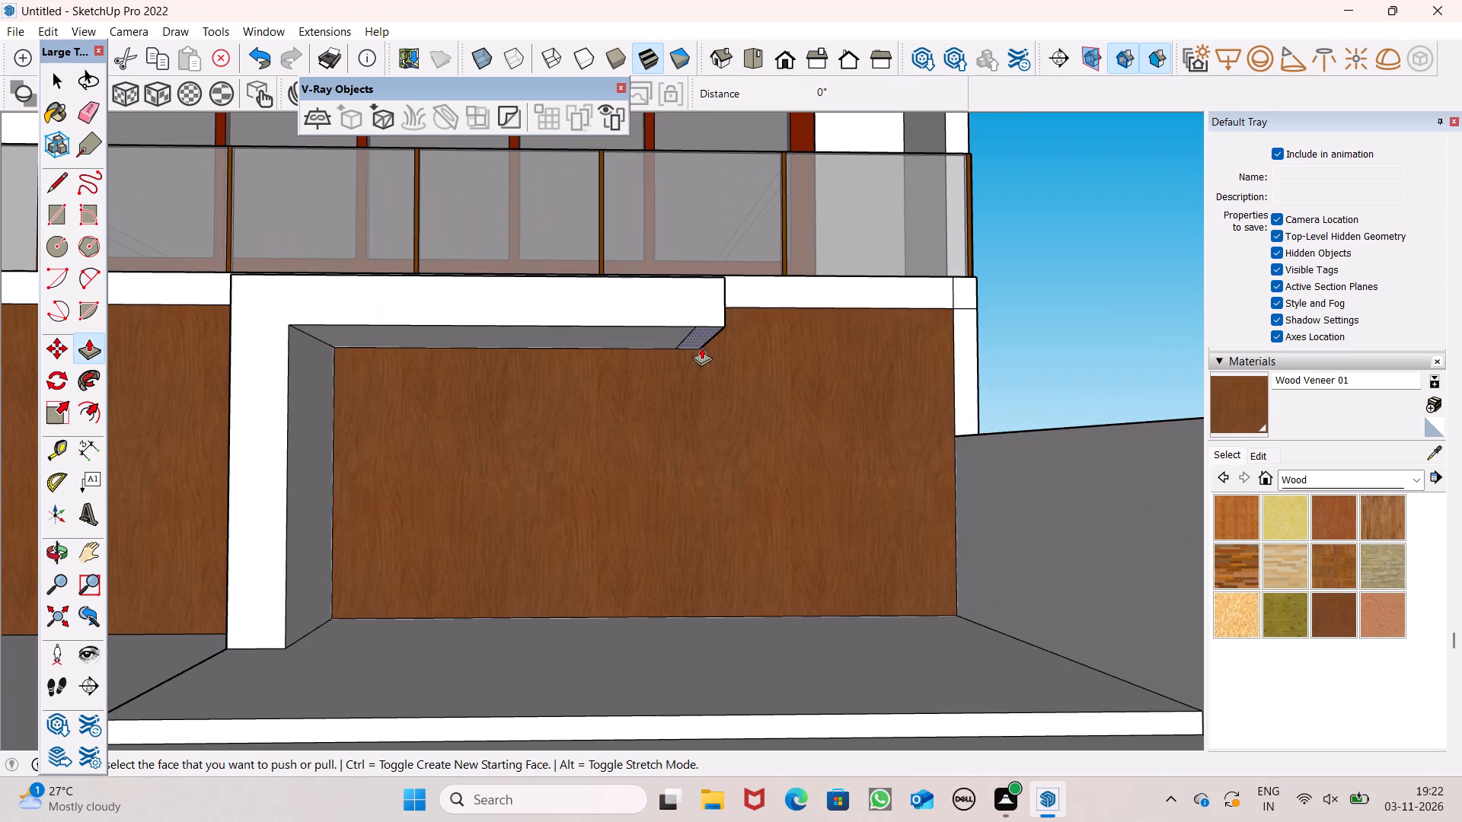
{"action": "left_click_drag", "start_coordinate": [705, 336], "coordinate": [718, 599]}
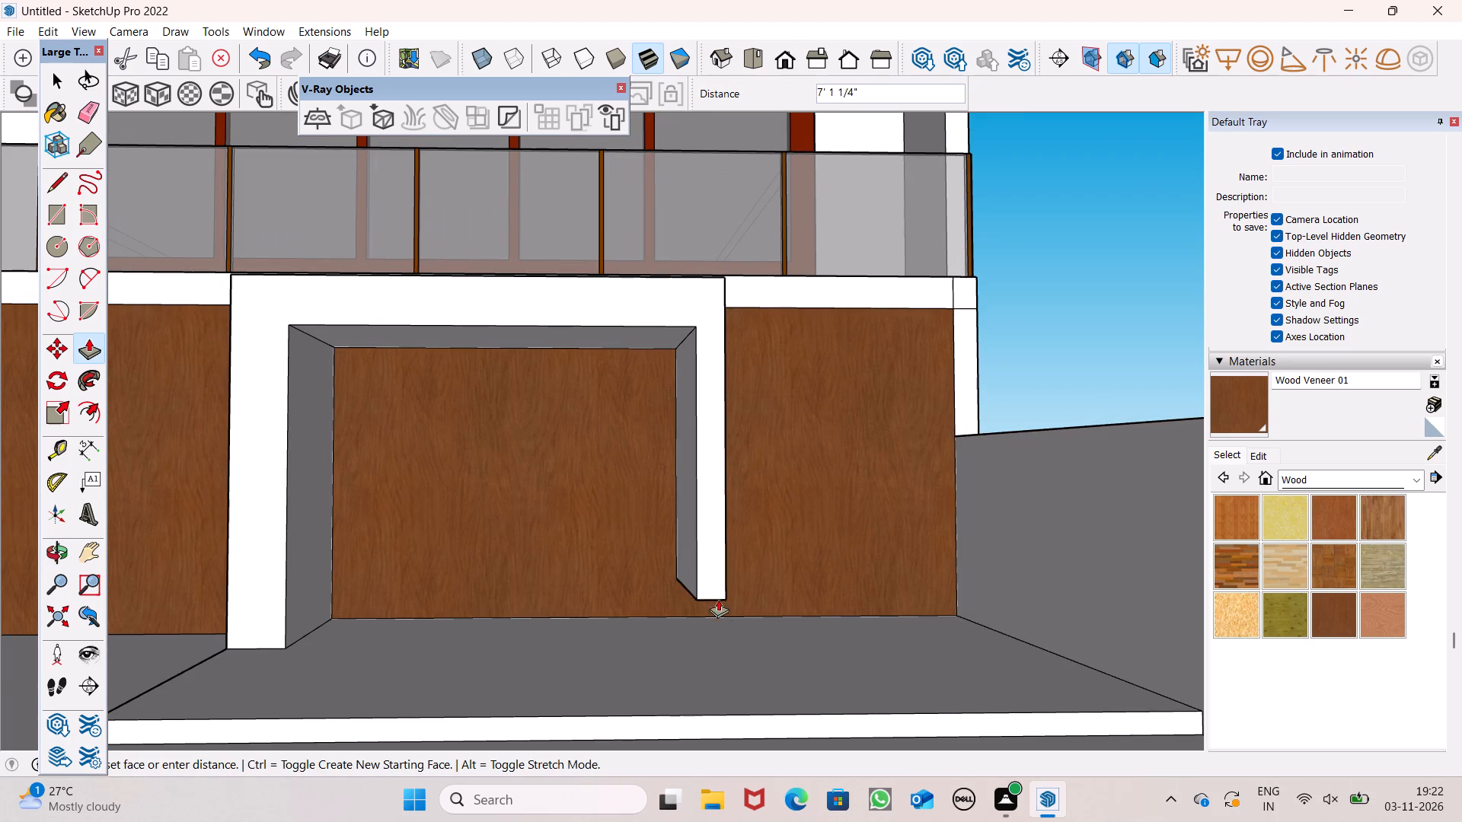
{"action": "left_click_drag", "start_coordinate": [718, 599], "coordinate": [723, 655]}
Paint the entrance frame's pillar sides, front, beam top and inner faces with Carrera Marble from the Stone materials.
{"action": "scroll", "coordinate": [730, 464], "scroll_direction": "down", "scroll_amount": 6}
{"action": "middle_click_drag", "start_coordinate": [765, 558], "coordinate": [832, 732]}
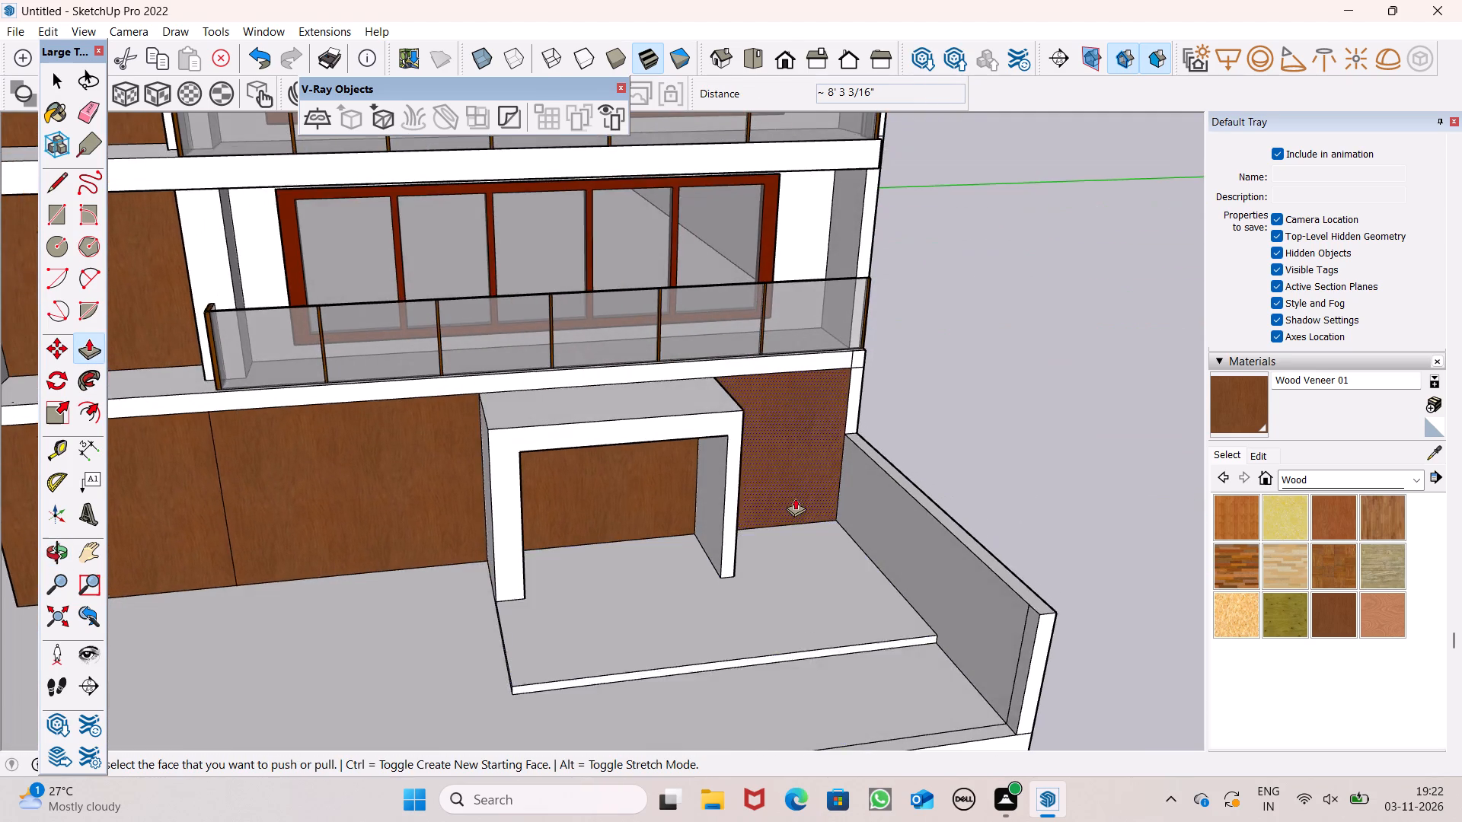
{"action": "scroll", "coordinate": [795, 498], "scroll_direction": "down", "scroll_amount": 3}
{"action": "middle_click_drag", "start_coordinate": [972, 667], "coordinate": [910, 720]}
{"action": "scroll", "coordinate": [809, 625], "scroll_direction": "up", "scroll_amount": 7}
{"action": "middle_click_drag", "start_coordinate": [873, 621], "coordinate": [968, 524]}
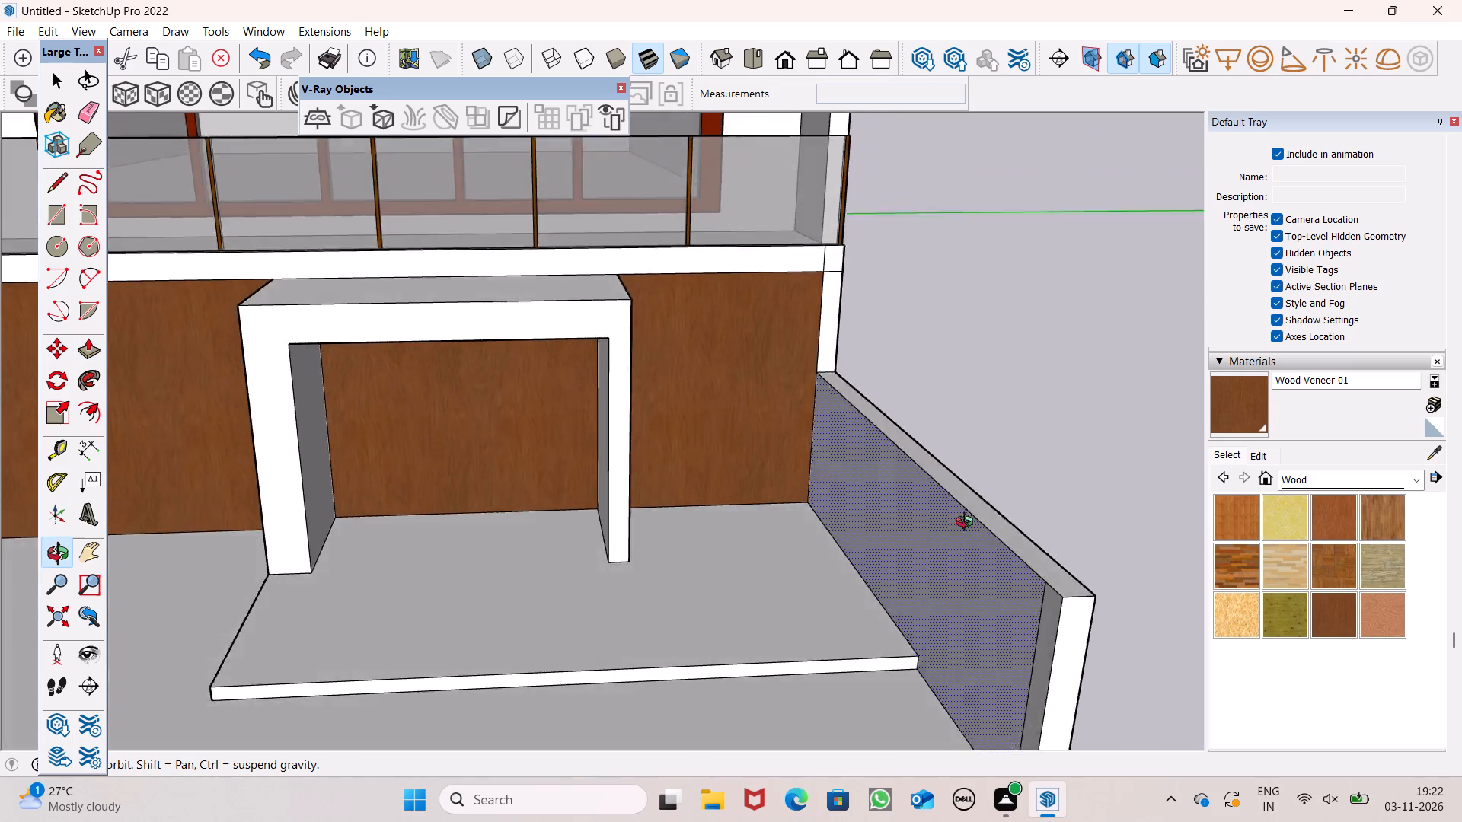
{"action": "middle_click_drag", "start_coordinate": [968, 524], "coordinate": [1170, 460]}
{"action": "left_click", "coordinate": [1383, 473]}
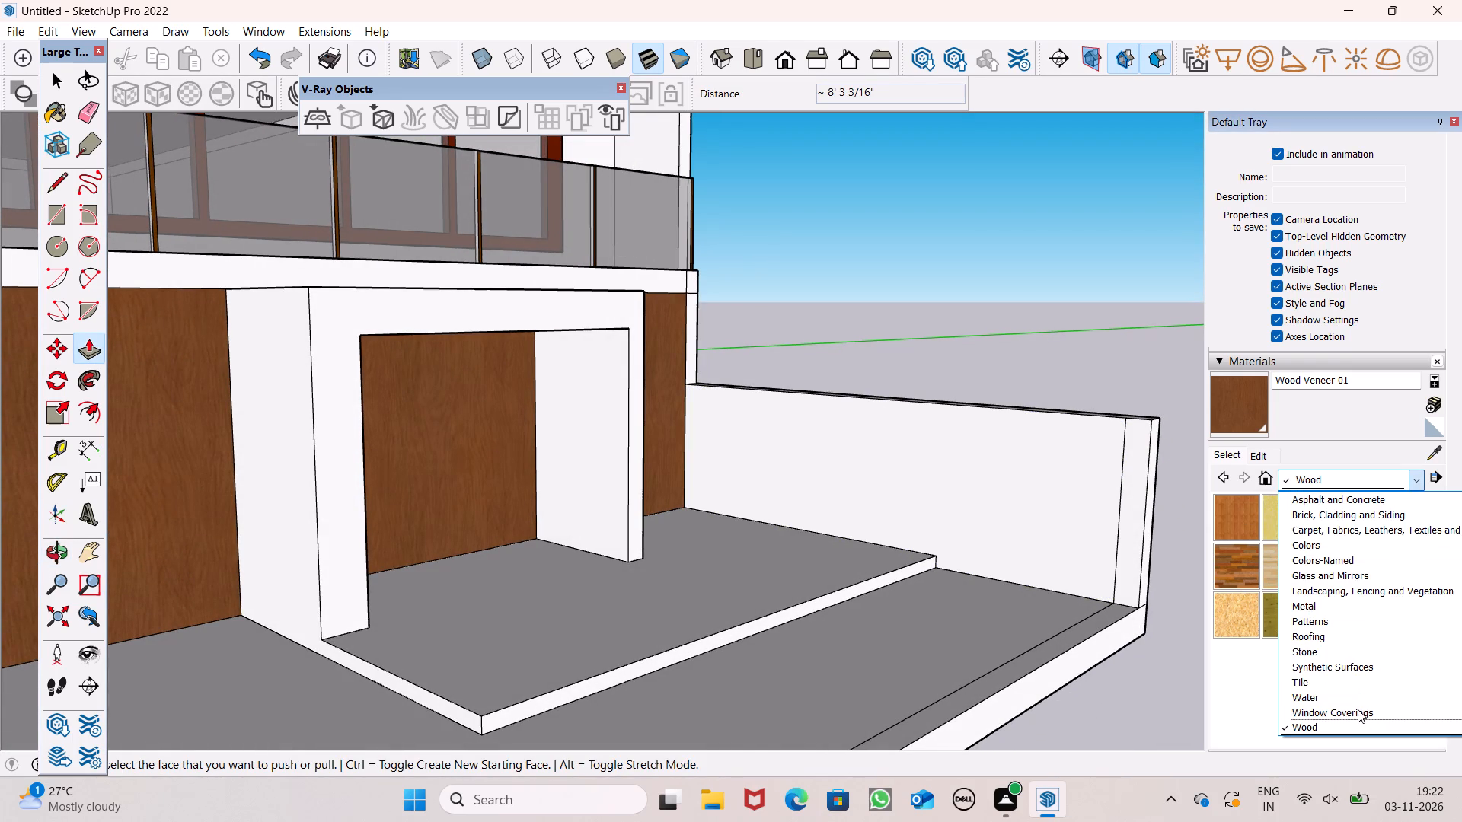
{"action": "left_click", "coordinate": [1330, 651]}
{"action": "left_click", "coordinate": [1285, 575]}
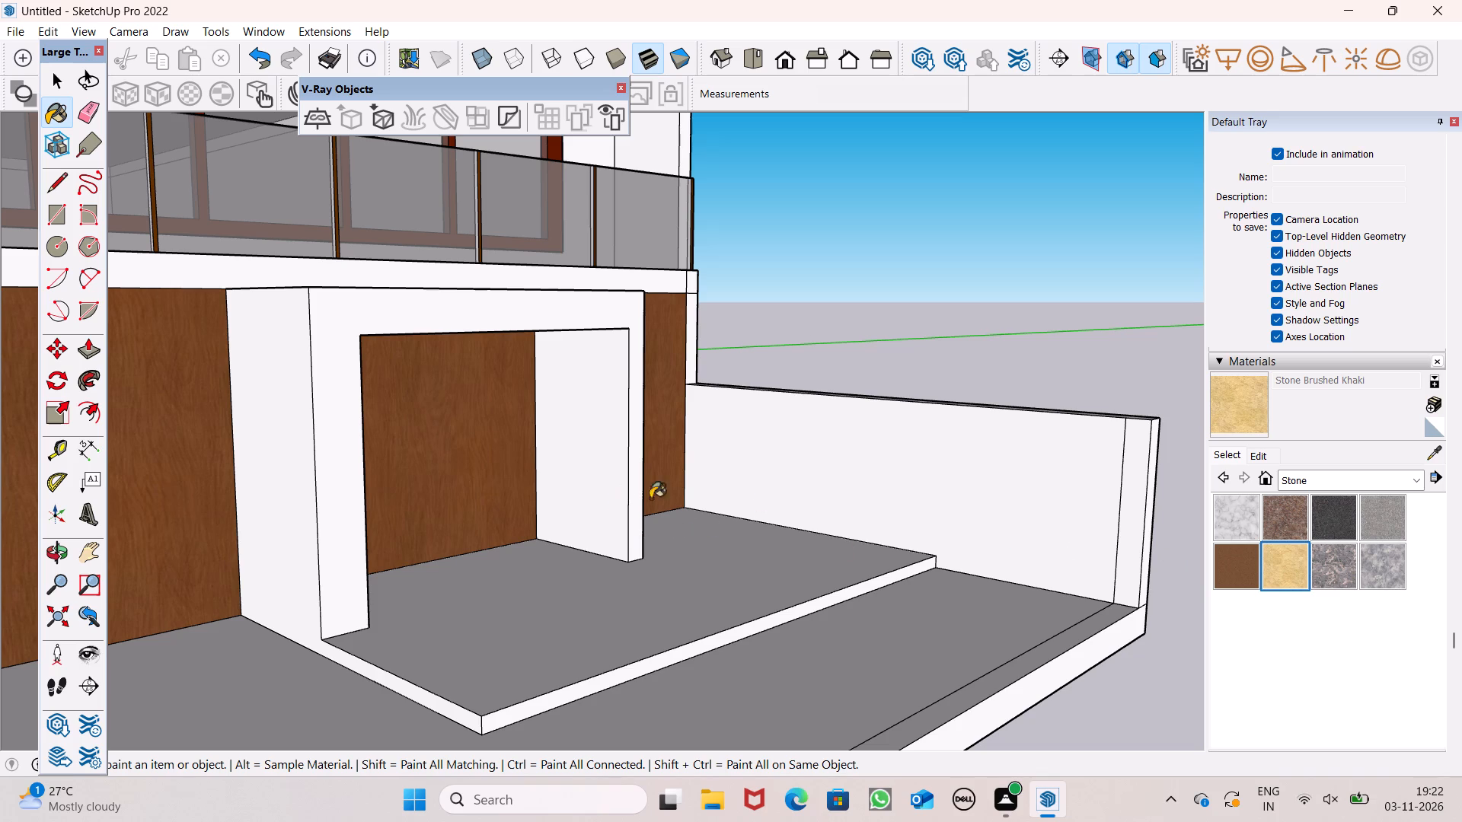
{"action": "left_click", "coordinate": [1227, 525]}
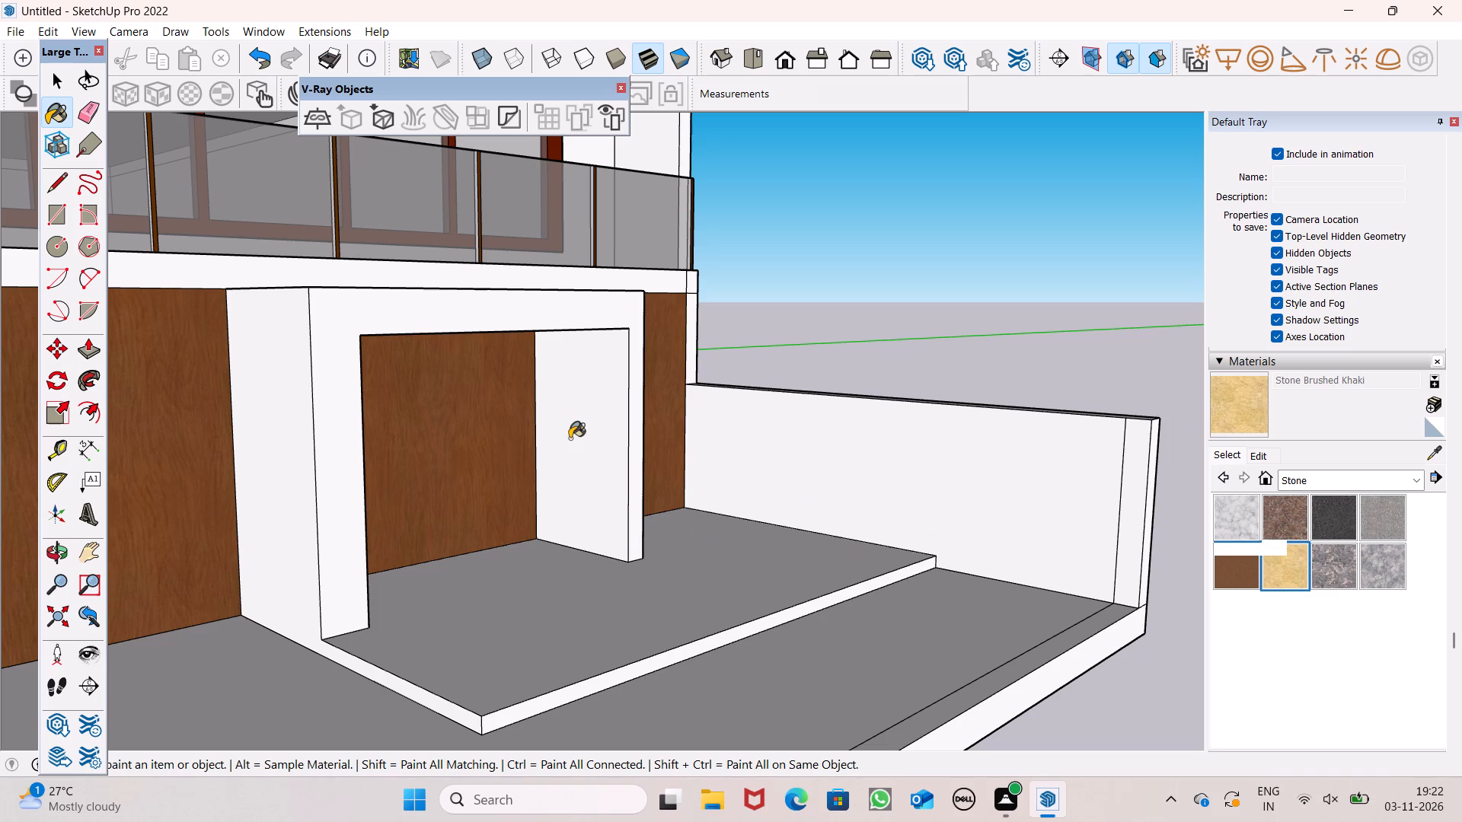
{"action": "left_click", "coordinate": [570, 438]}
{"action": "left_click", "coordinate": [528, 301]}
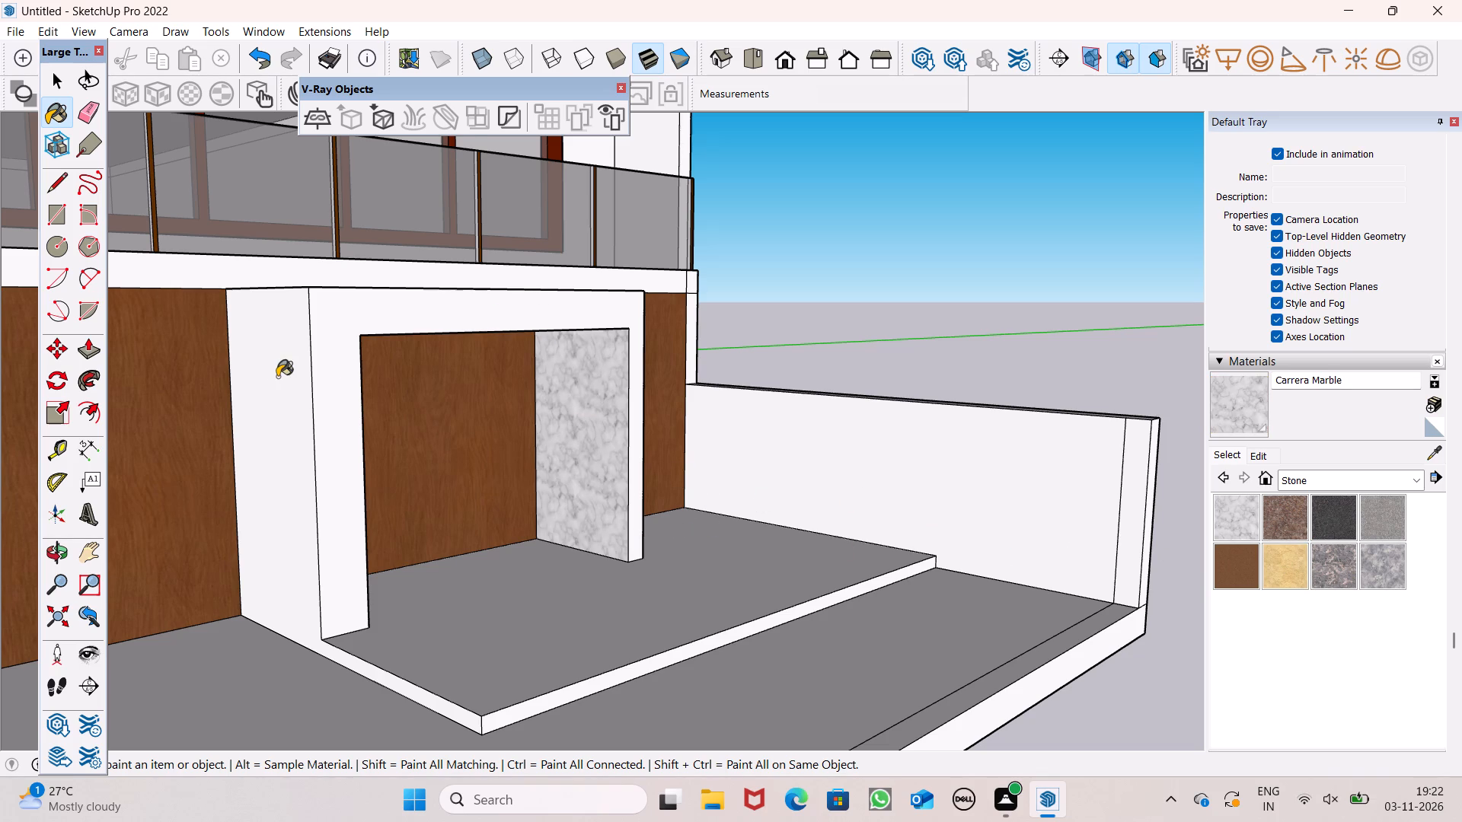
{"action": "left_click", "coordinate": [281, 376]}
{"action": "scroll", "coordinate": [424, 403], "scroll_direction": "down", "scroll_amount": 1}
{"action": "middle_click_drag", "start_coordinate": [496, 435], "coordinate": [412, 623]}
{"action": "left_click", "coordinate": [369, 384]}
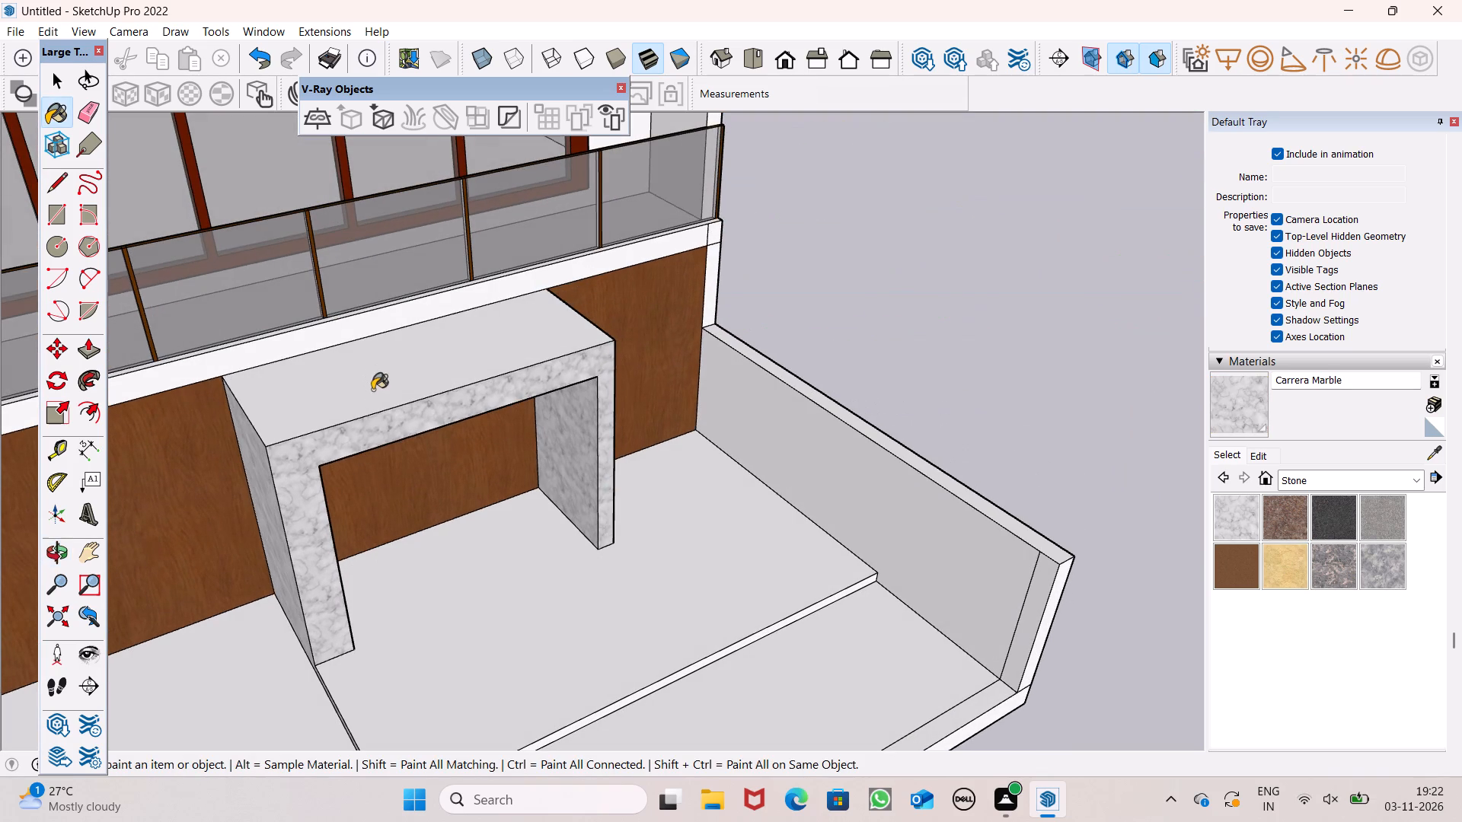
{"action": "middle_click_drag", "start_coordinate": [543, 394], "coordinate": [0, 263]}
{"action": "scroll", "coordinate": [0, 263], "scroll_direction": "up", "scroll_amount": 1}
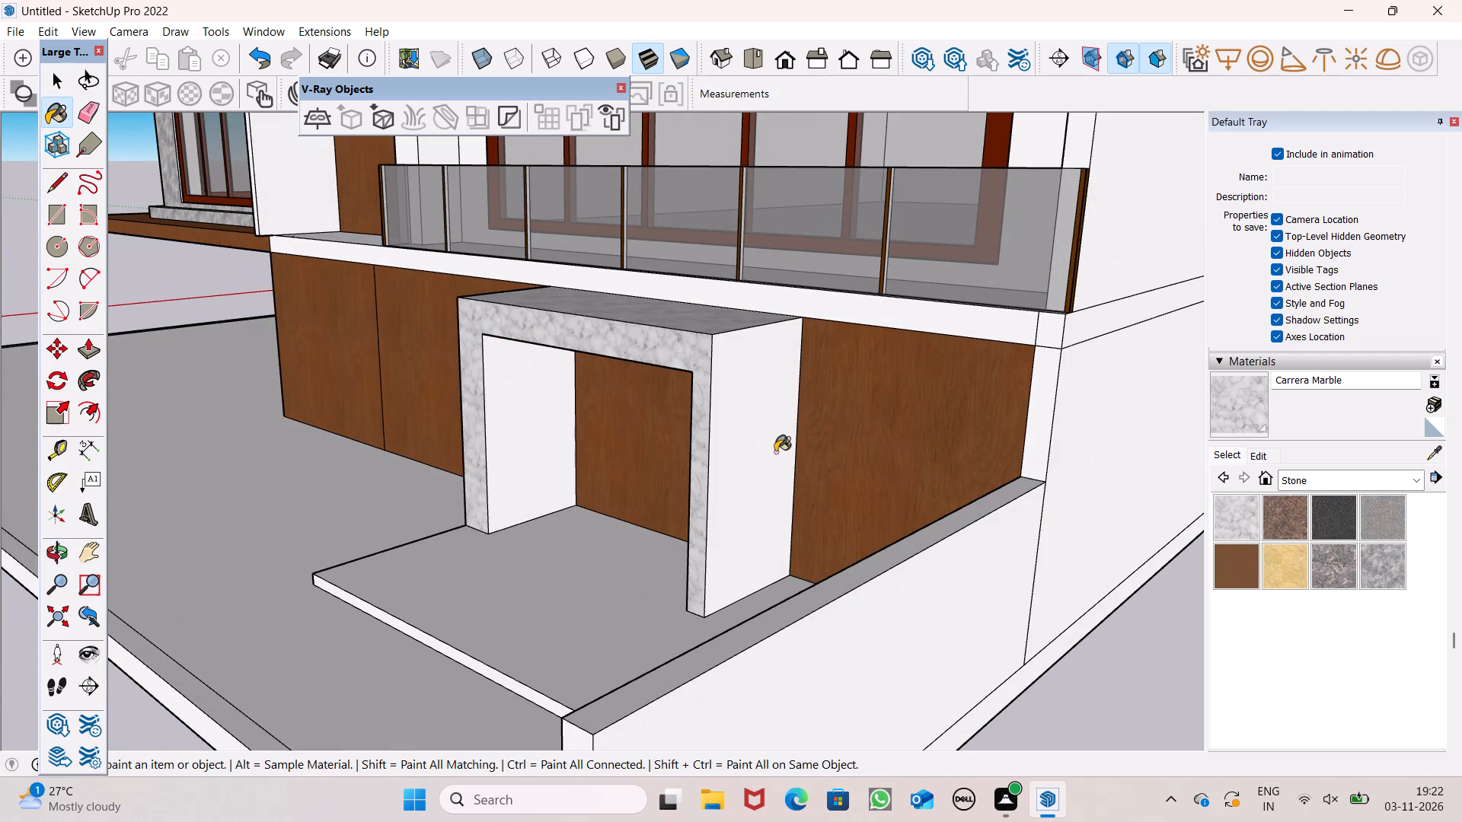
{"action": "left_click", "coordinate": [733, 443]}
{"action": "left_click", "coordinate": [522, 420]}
Paint the entrance platform's top and front edge with Carrera Marble.
{"action": "middle_click_drag", "start_coordinate": [473, 494], "coordinate": [1048, 517]}
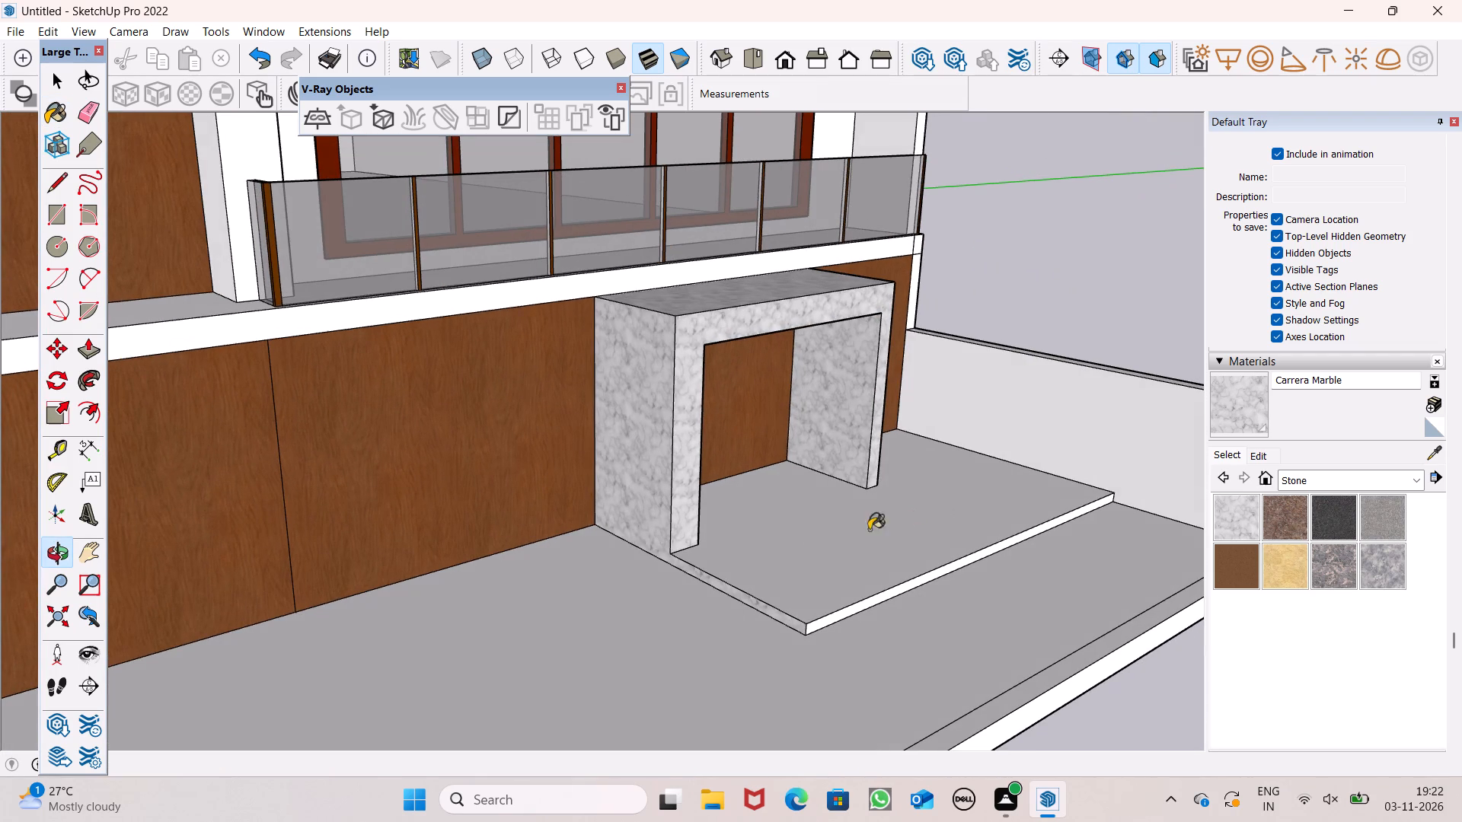
{"action": "left_click", "coordinate": [807, 548]}
{"action": "left_click", "coordinate": [838, 618]}
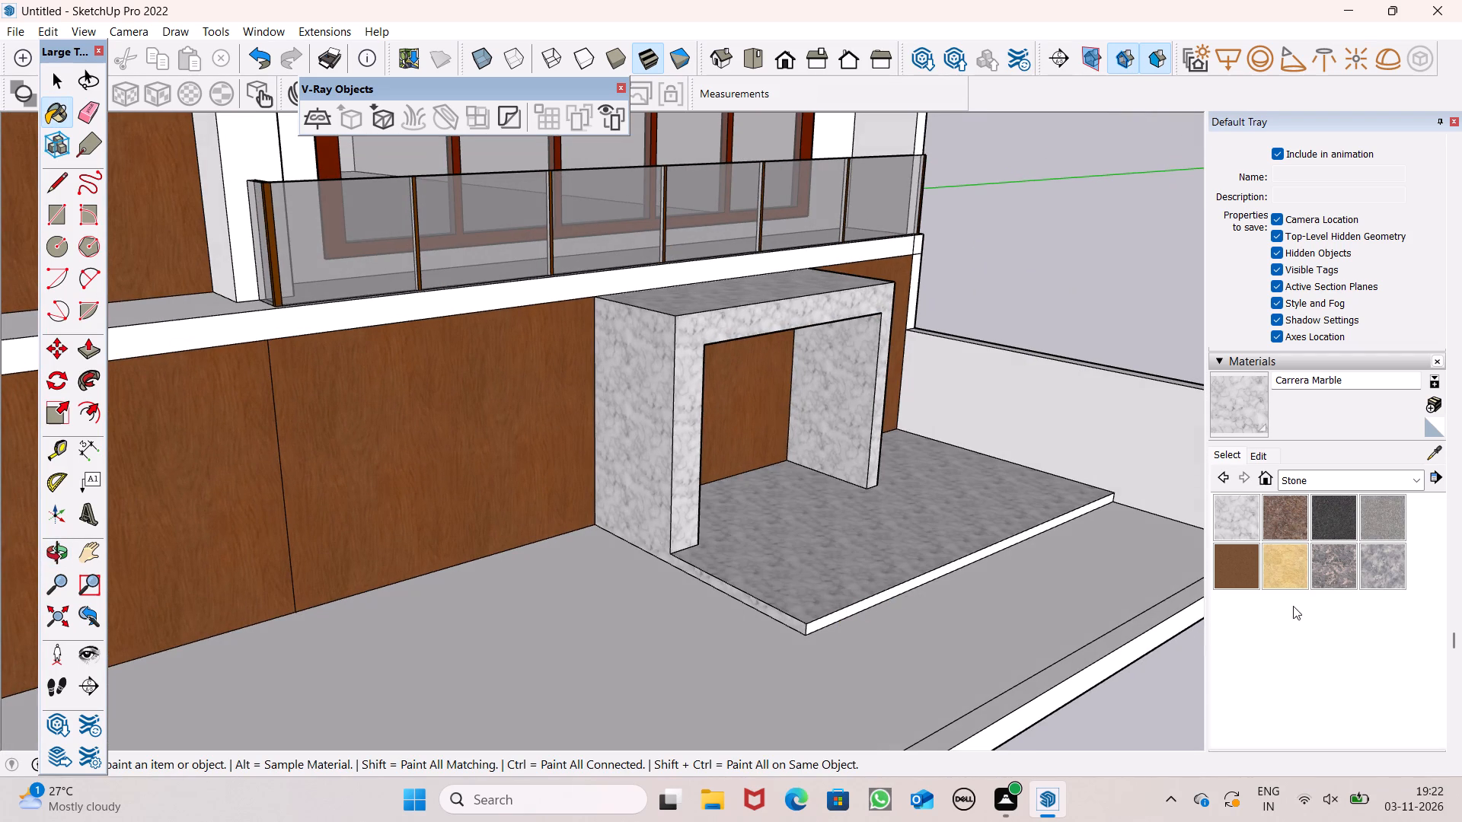
Repaint the entrance frame's inner faces, front, beam top and outer pillar sides with Stone Brushed Khaki.
{"action": "left_click", "coordinate": [1288, 564]}
{"action": "left_click", "coordinate": [860, 374]}
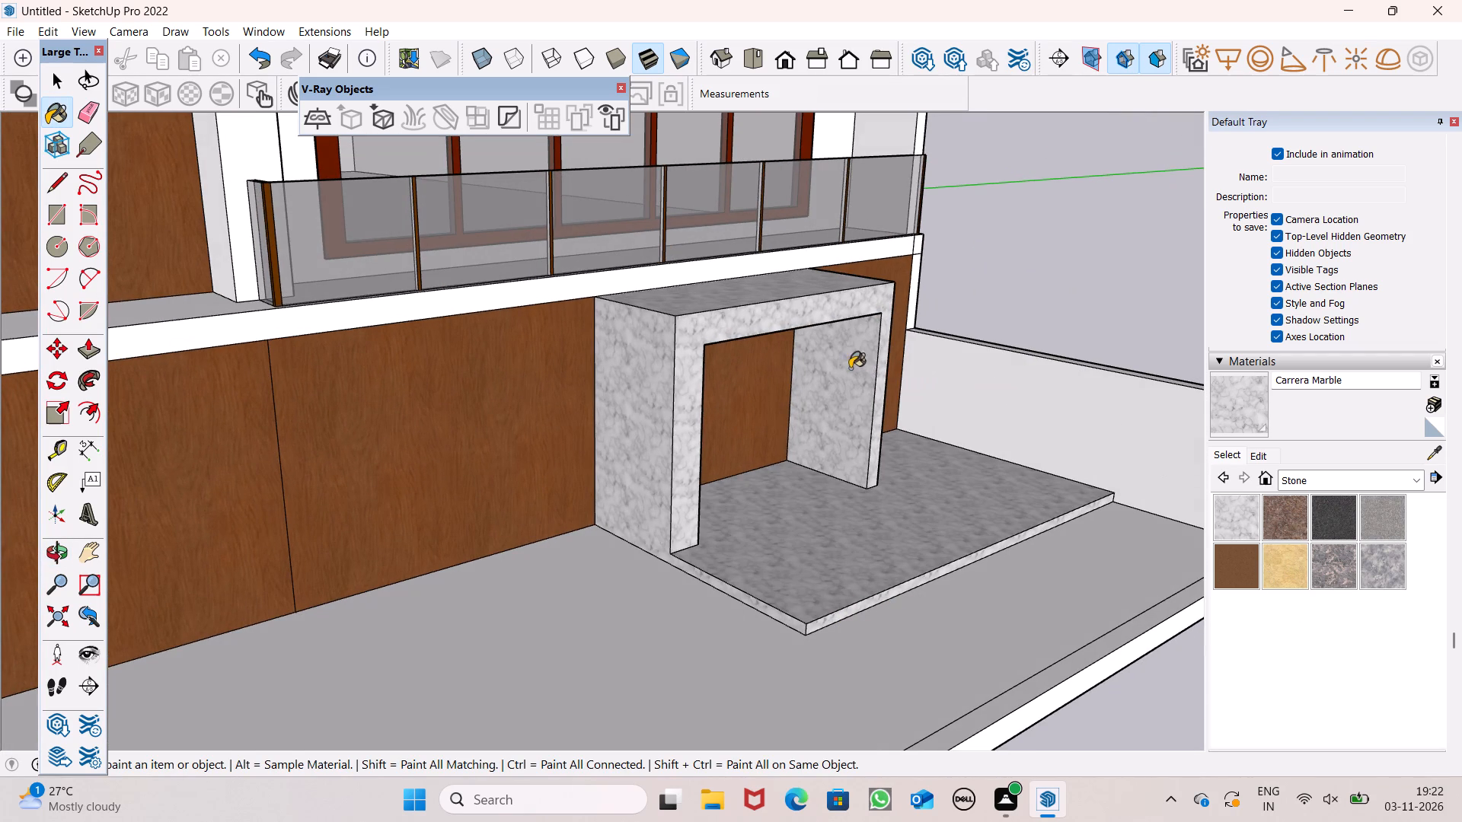
{"action": "middle_click", "coordinate": [867, 390]}
{"action": "scroll", "coordinate": [870, 406], "scroll_direction": "up", "scroll_amount": 1}
{"action": "left_click", "coordinate": [1269, 566]}
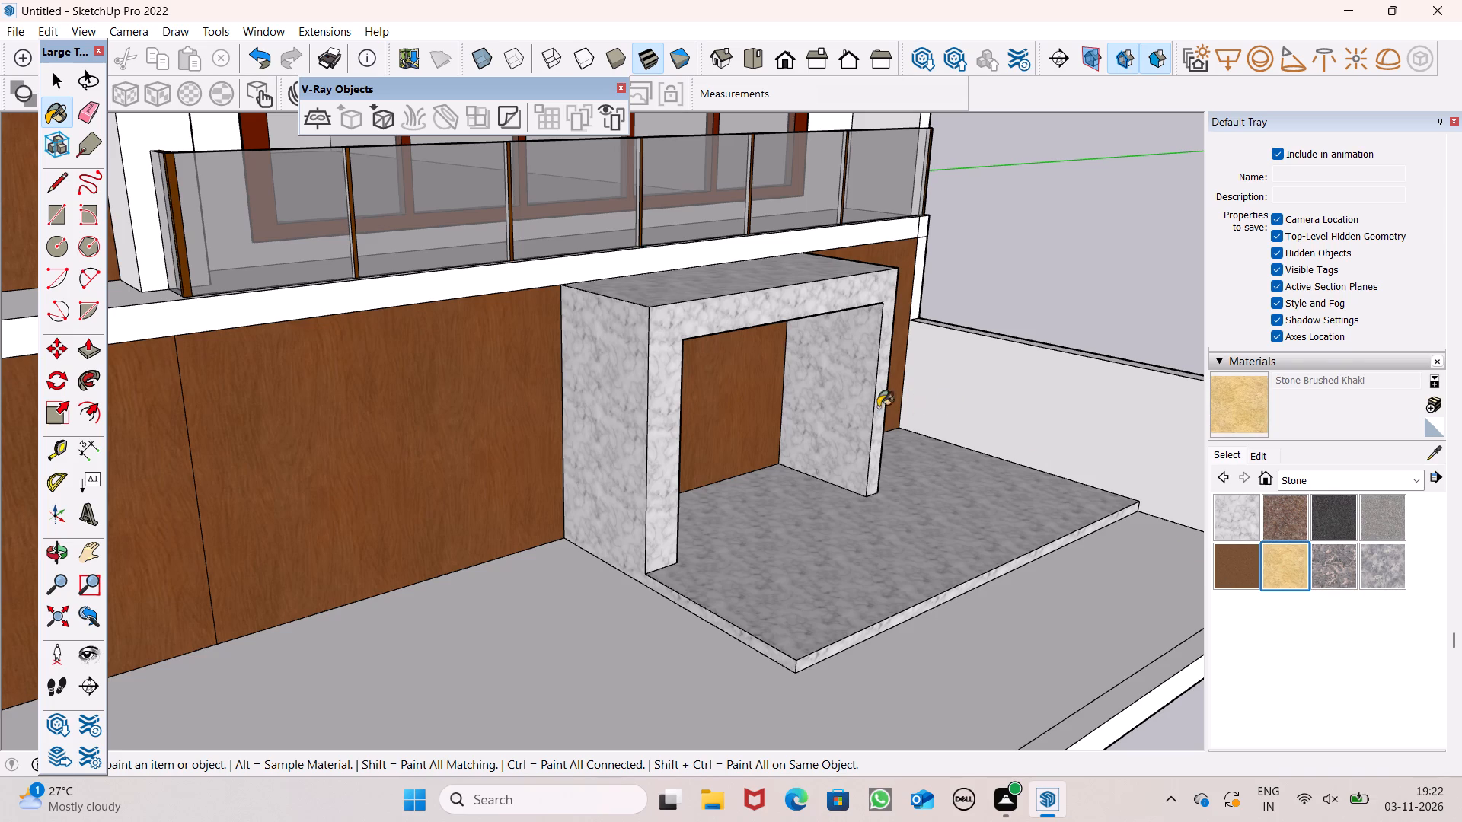
{"action": "left_click", "coordinate": [854, 402]}
{"action": "middle_click_drag", "start_coordinate": [865, 419], "coordinate": [398, 371]}
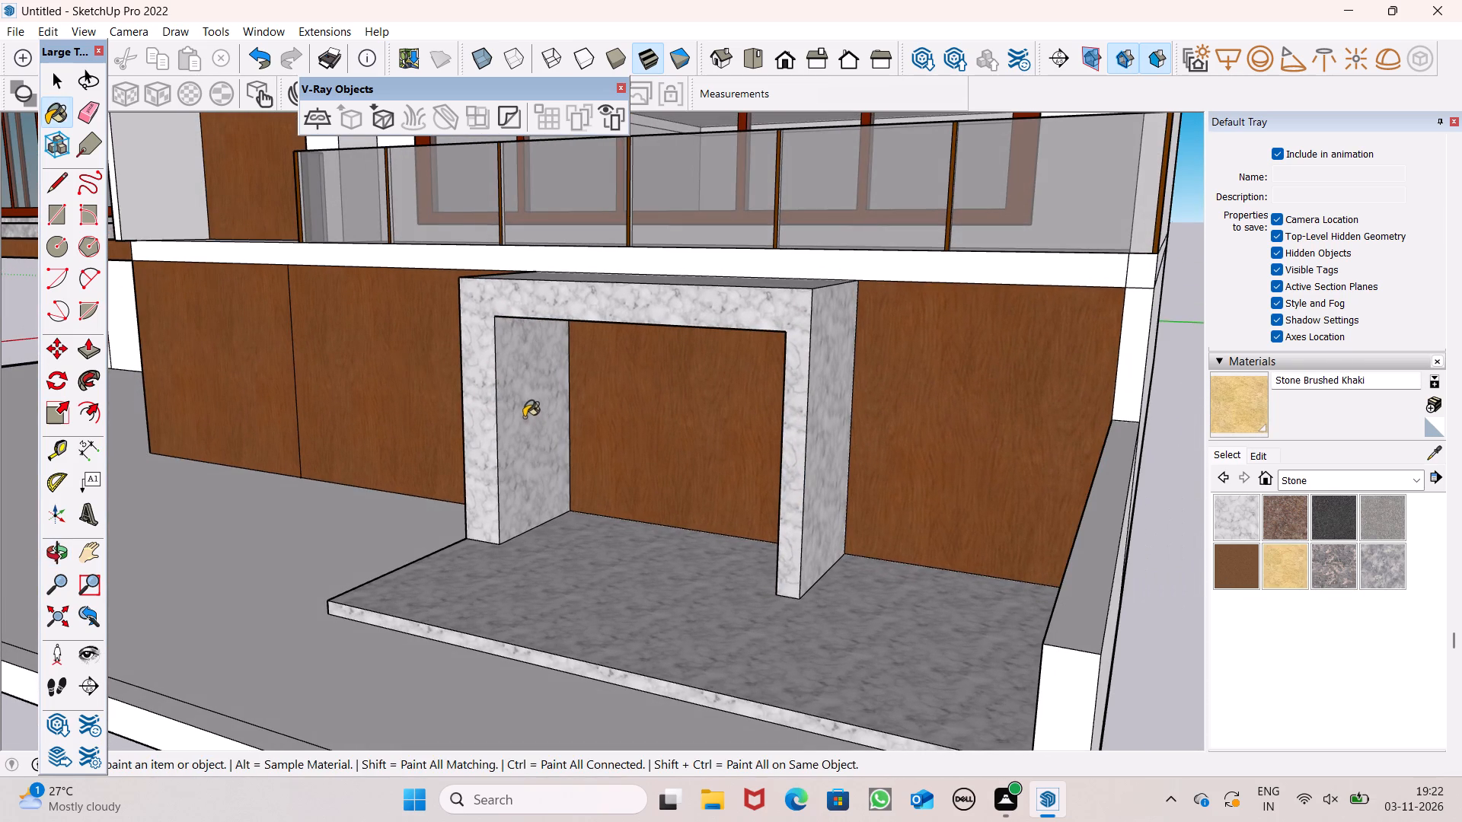
{"action": "left_click", "coordinate": [523, 416]}
{"action": "middle_click_drag", "start_coordinate": [576, 497], "coordinate": [940, 502]}
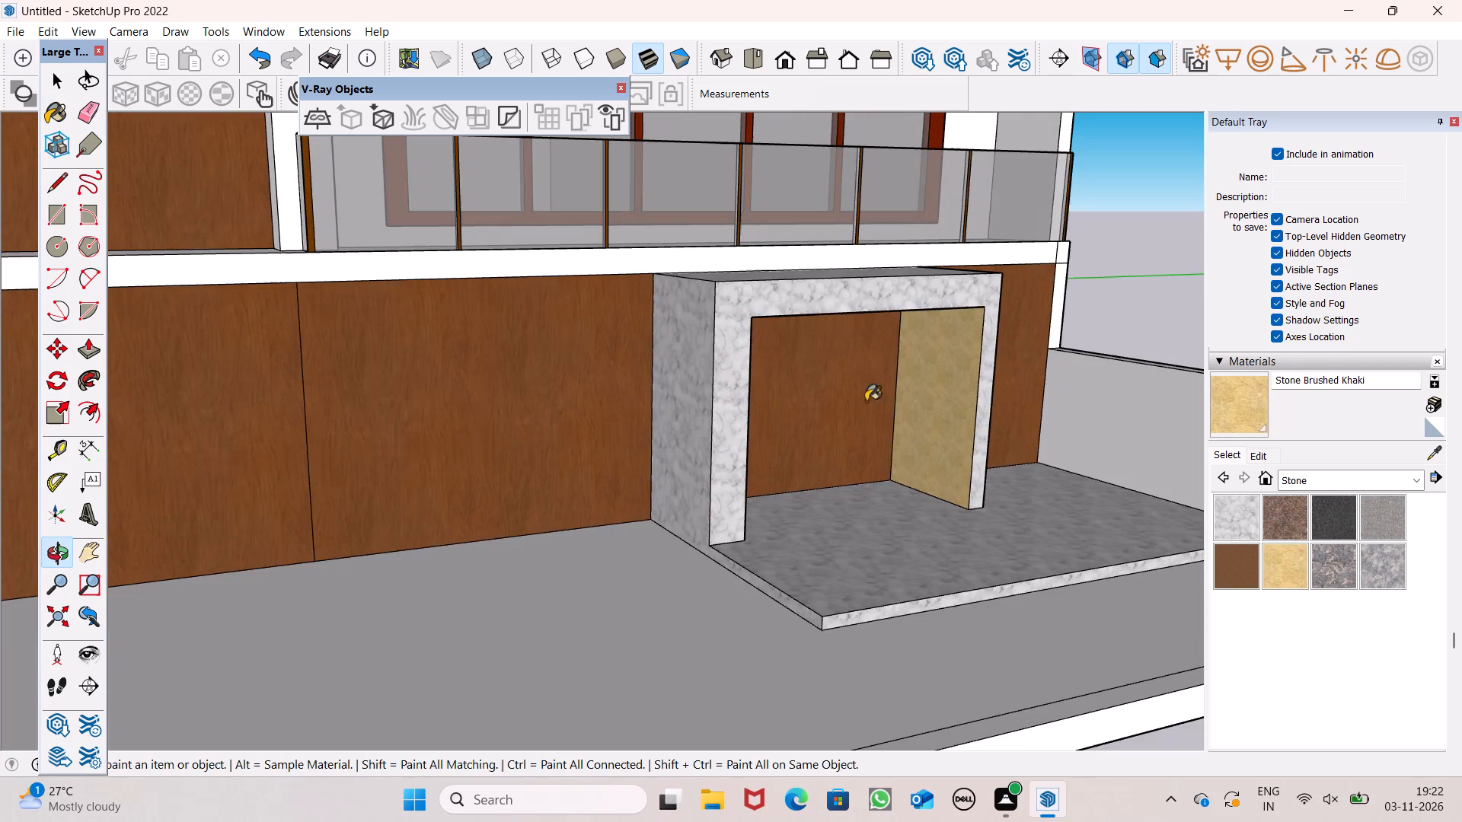
{"action": "left_click", "coordinate": [760, 274]}
{"action": "left_click", "coordinate": [775, 302]}
{"action": "left_click", "coordinate": [695, 322]}
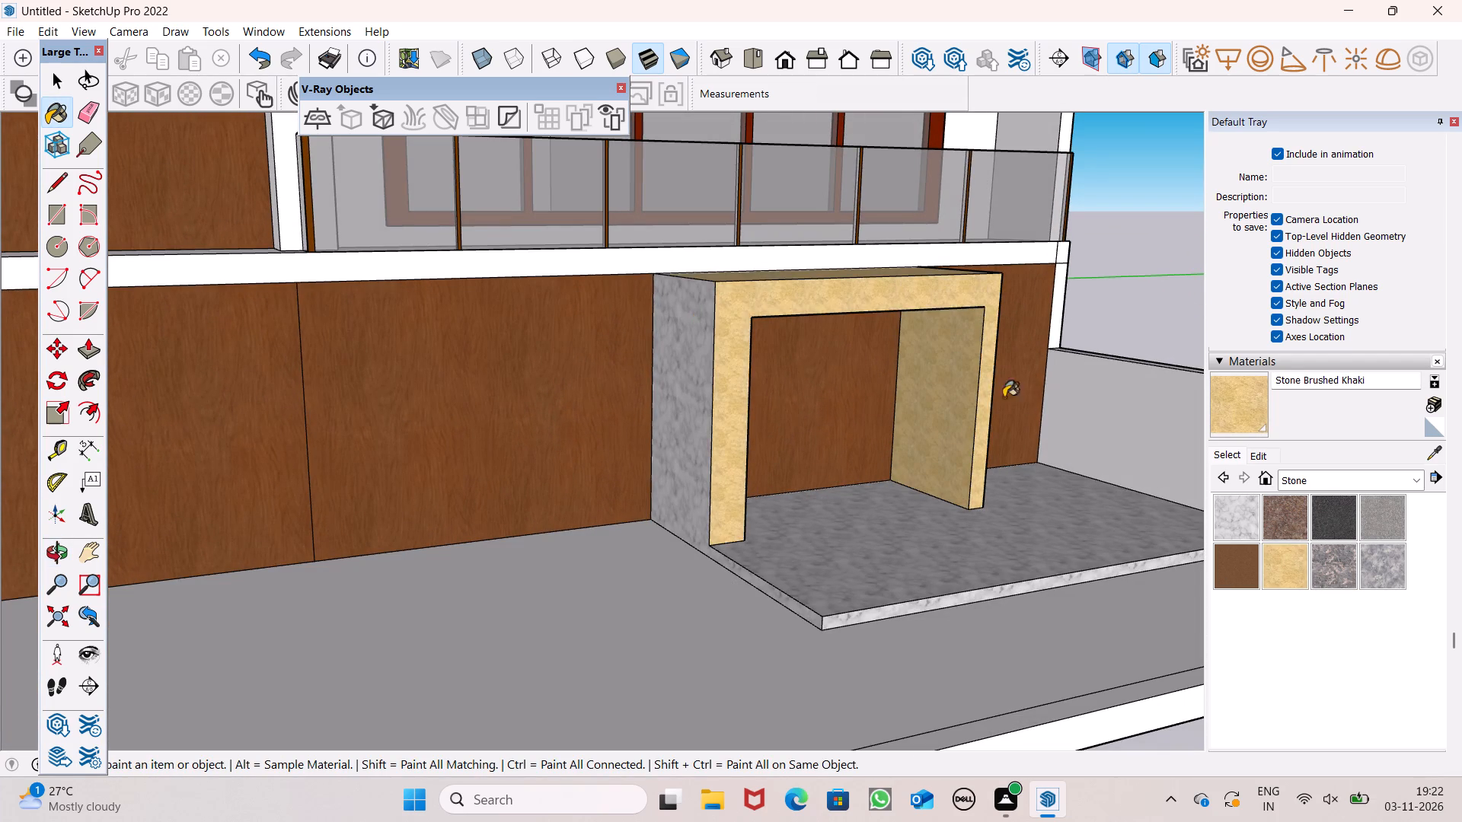
{"action": "middle_click_drag", "start_coordinate": [1014, 431], "coordinate": [641, 490]}
{"action": "scroll", "coordinate": [765, 493], "scroll_direction": "up", "scroll_amount": 3}
{"action": "left_click", "coordinate": [755, 486]}
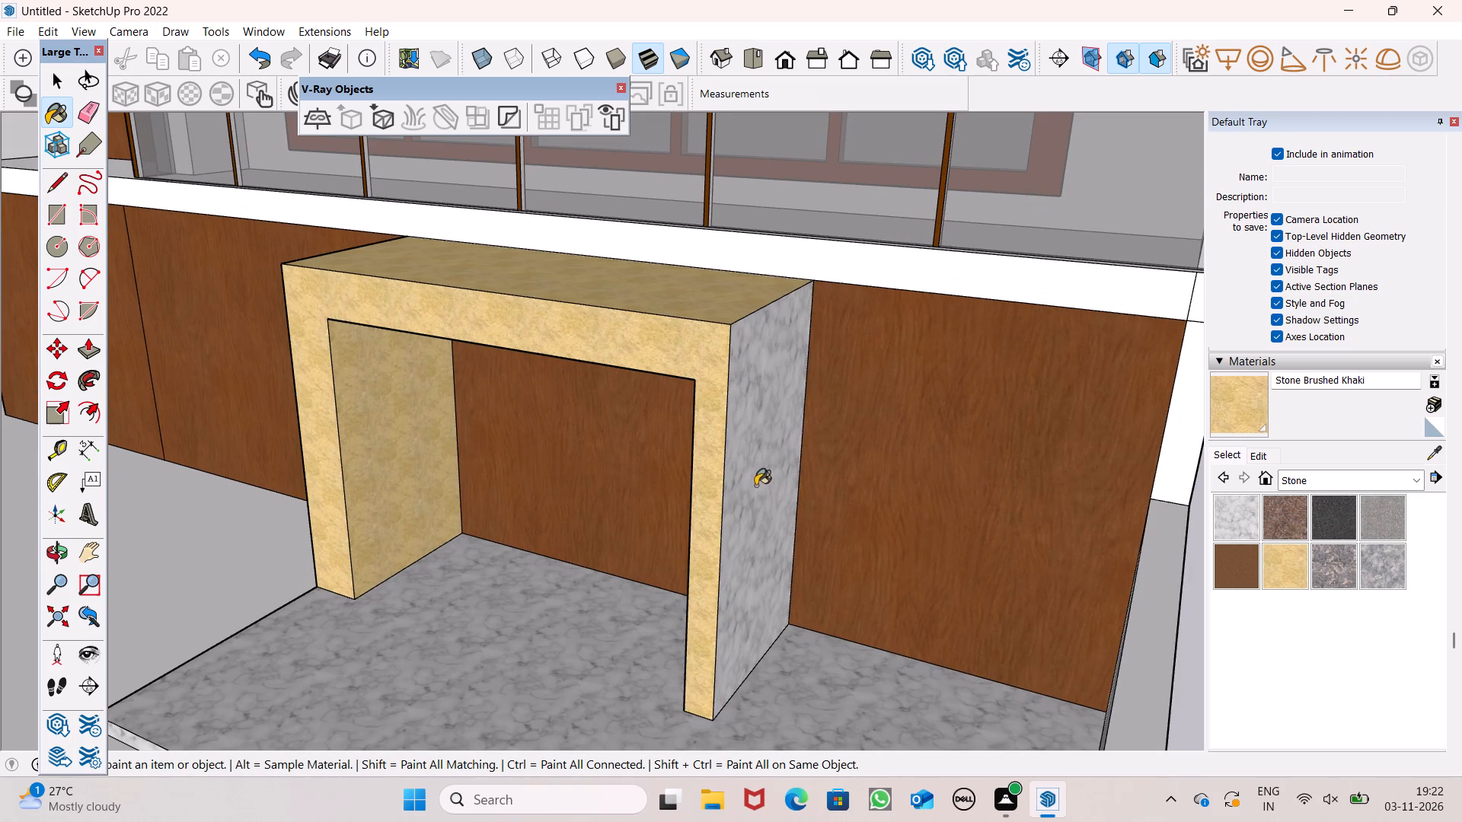
{"action": "middle_click_drag", "start_coordinate": [627, 493], "coordinate": [1106, 441]}
{"action": "scroll", "coordinate": [729, 450], "scroll_direction": "down", "scroll_amount": 4}
{"action": "middle_click_drag", "start_coordinate": [696, 542], "coordinate": [835, 543]}
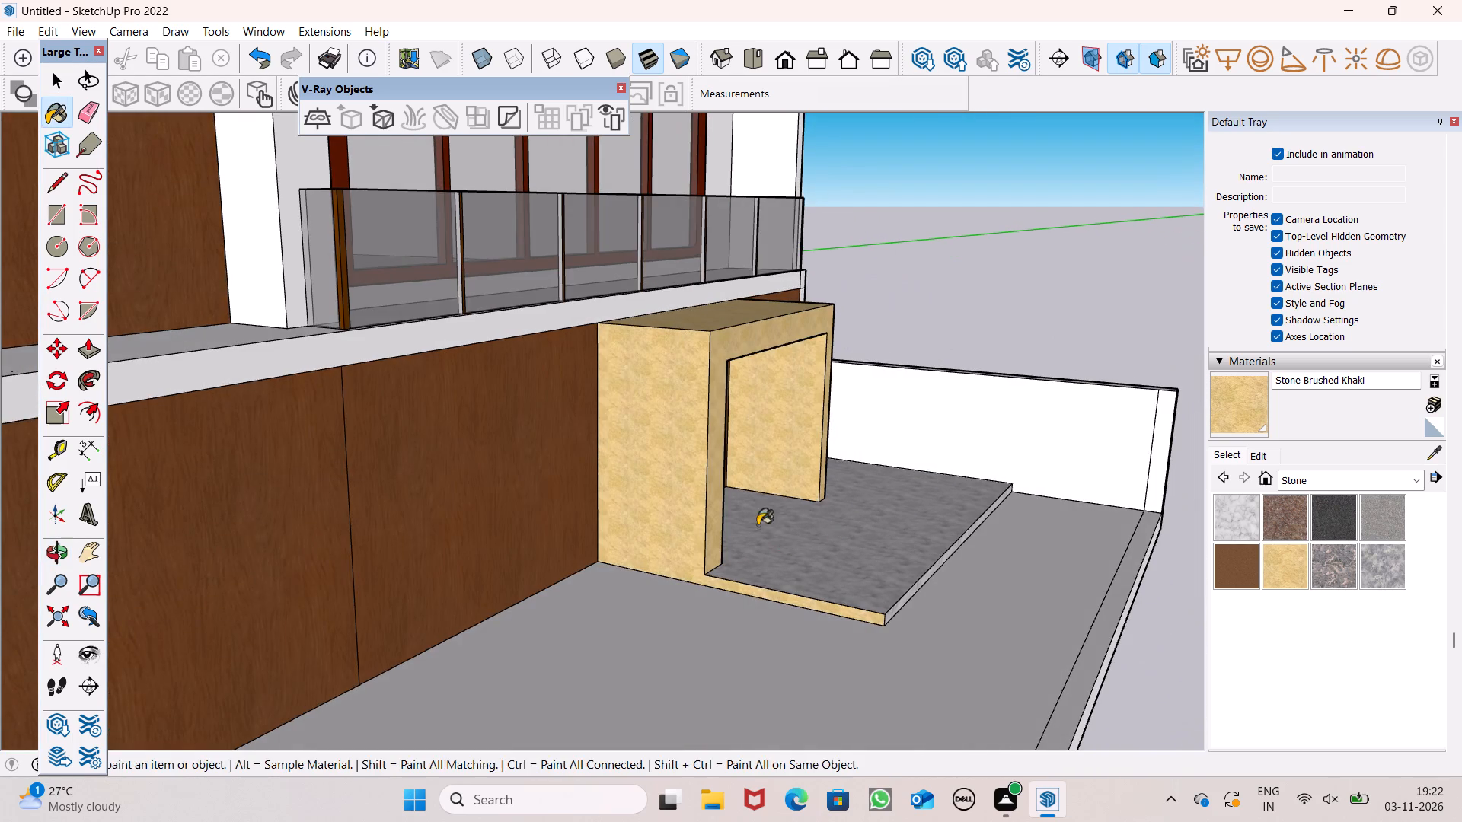
{"action": "scroll", "coordinate": [749, 523], "scroll_direction": "down", "scroll_amount": 2}
{"action": "key", "text": "space"}
Examine the whole building's exterior and the site slab around it from several sides.
{"action": "scroll", "coordinate": [675, 514], "scroll_direction": "down", "scroll_amount": 8}
{"action": "middle_click_drag", "start_coordinate": [645, 558], "coordinate": [742, 571]}
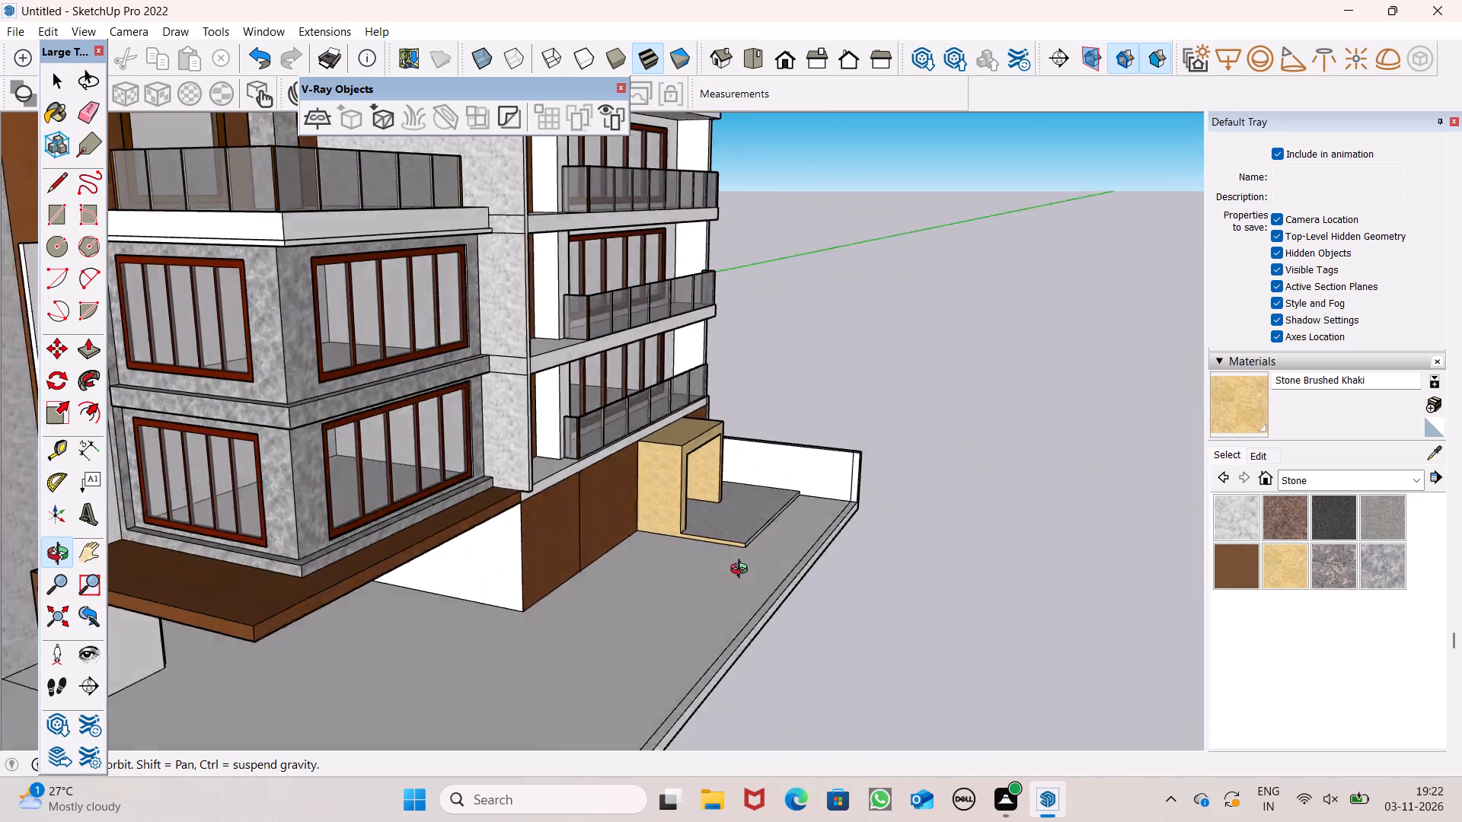
{"action": "middle_click_drag", "start_coordinate": [742, 571], "coordinate": [850, 600]}
{"action": "scroll", "coordinate": [669, 569], "scroll_direction": "down", "scroll_amount": 2}
{"action": "middle_click_drag", "start_coordinate": [963, 625], "coordinate": [656, 632]}
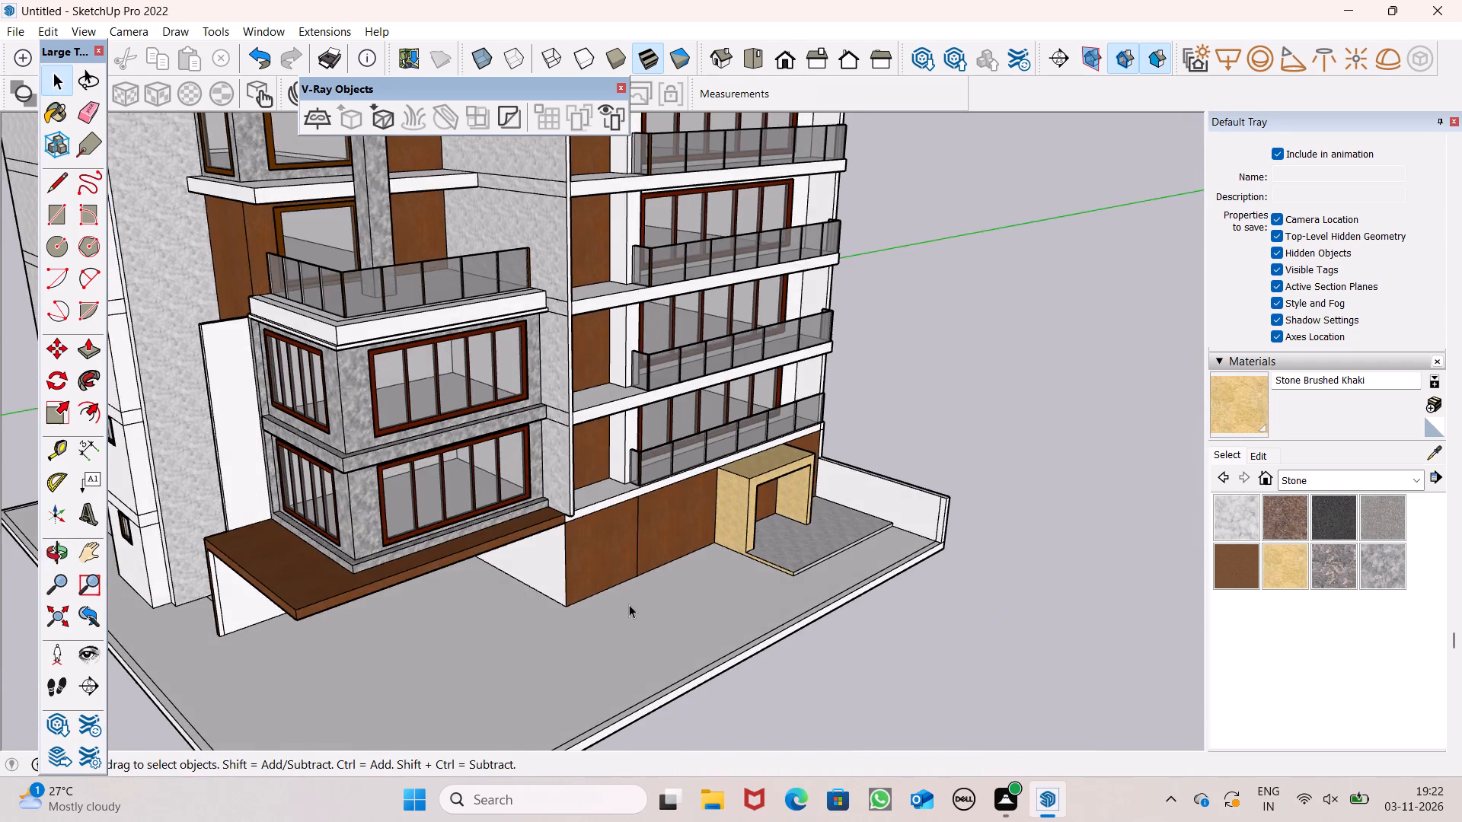
{"action": "scroll", "coordinate": [629, 604], "scroll_direction": "down", "scroll_amount": 3}
{"action": "middle_click_drag", "start_coordinate": [744, 622], "coordinate": [864, 631]}
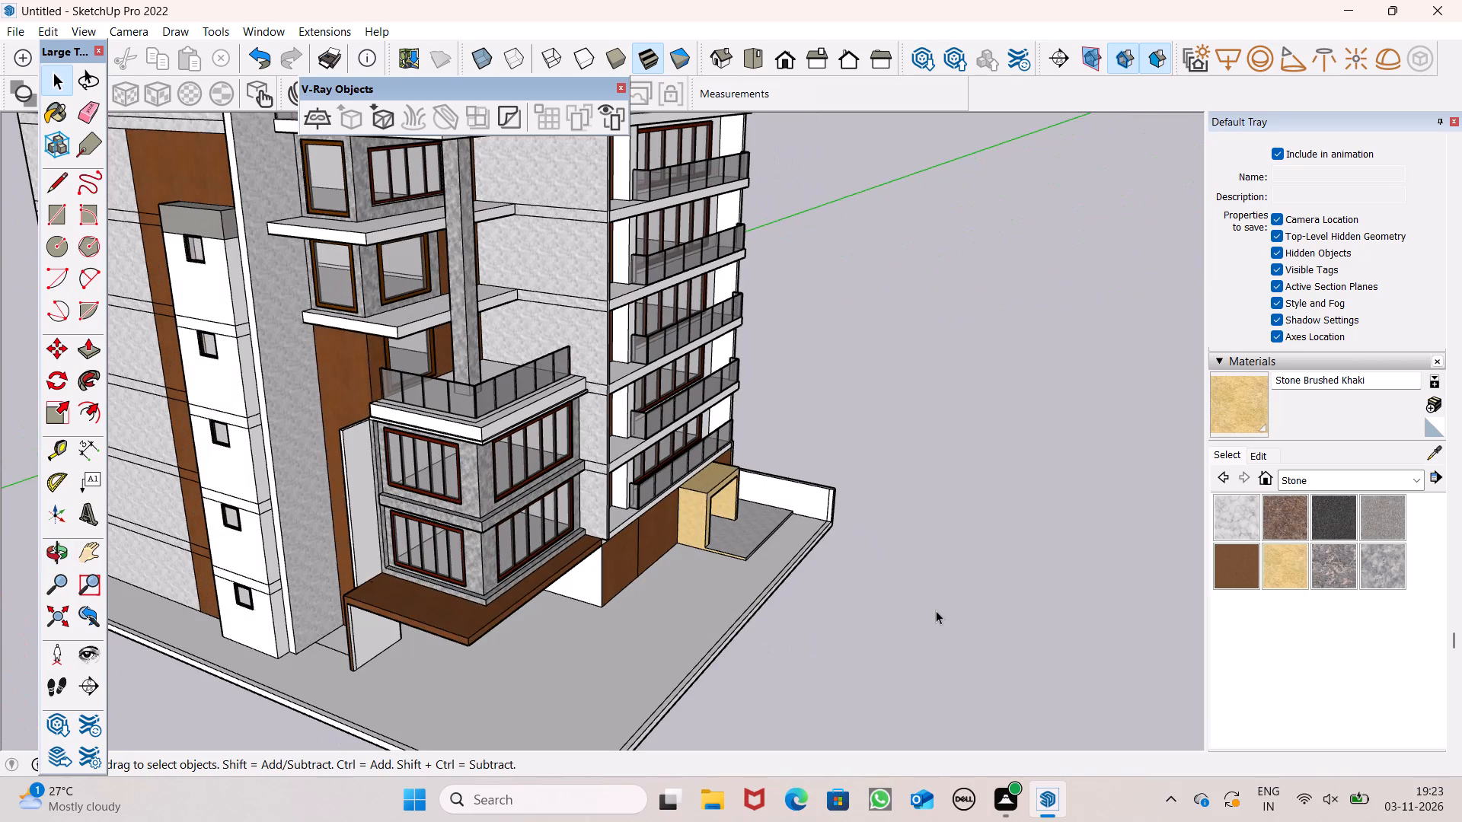
{"action": "middle_click_drag", "start_coordinate": [1045, 577], "coordinate": [959, 522]}
{"action": "scroll", "coordinate": [959, 522], "scroll_direction": "up", "scroll_amount": 1}
{"action": "scroll", "coordinate": [926, 509], "scroll_direction": "down", "scroll_amount": 2}
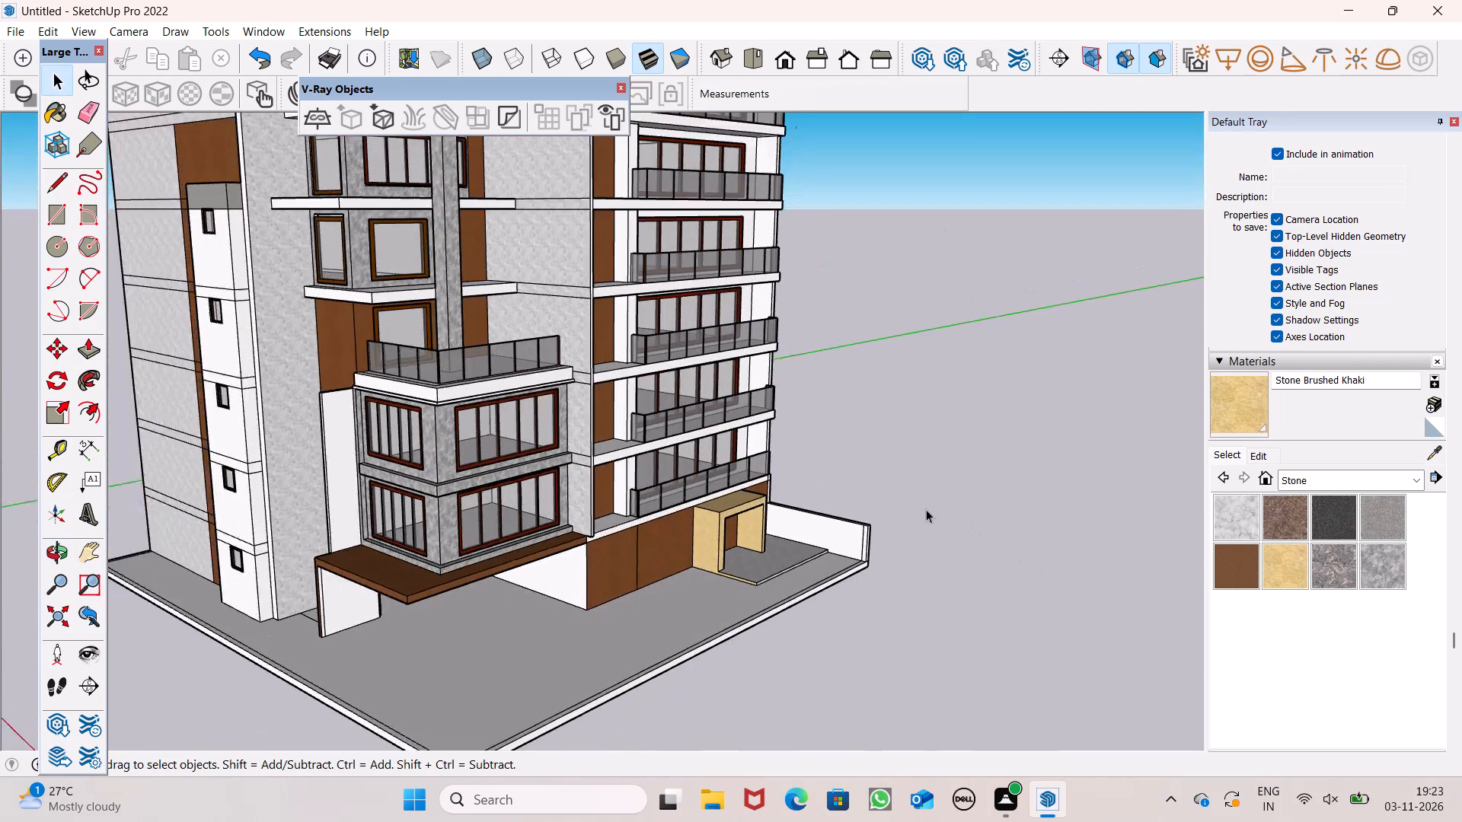
{"action": "scroll", "coordinate": [926, 509], "scroll_direction": "down", "scroll_amount": 1}
{"action": "middle_click_drag", "start_coordinate": [917, 611], "coordinate": [746, 543]}
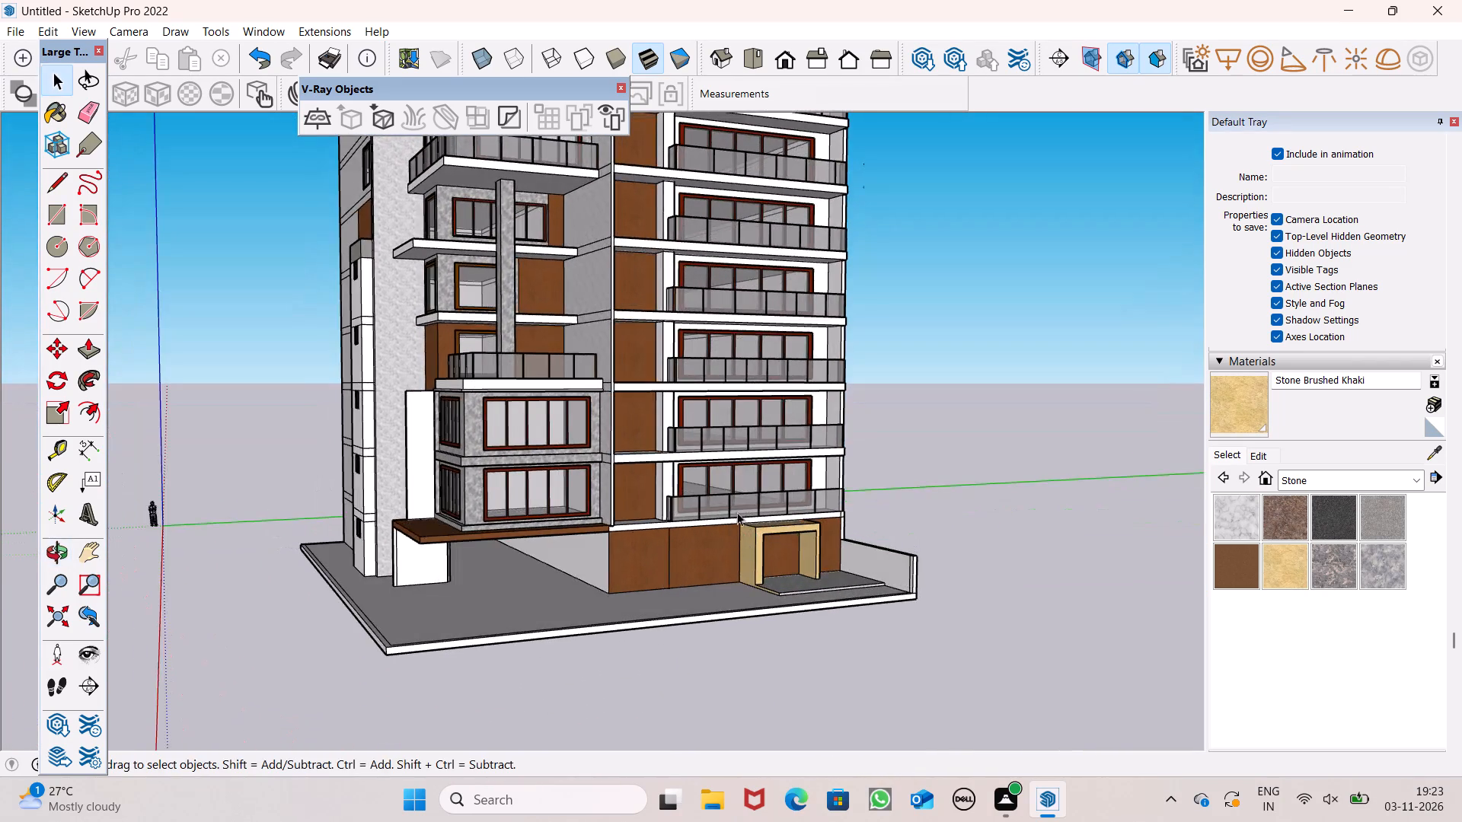
{"action": "scroll", "coordinate": [761, 400], "scroll_direction": "down", "scroll_amount": 4}
{"action": "middle_click_drag", "start_coordinate": [787, 495], "coordinate": [648, 583]}
{"action": "scroll", "coordinate": [624, 502], "scroll_direction": "up", "scroll_amount": 5}
{"action": "middle_click_drag", "start_coordinate": [563, 574], "coordinate": [570, 543]}
{"action": "scroll", "coordinate": [774, 466], "scroll_direction": "down", "scroll_amount": 8}
{"action": "middle_click_drag", "start_coordinate": [777, 521], "coordinate": [1063, 671]}
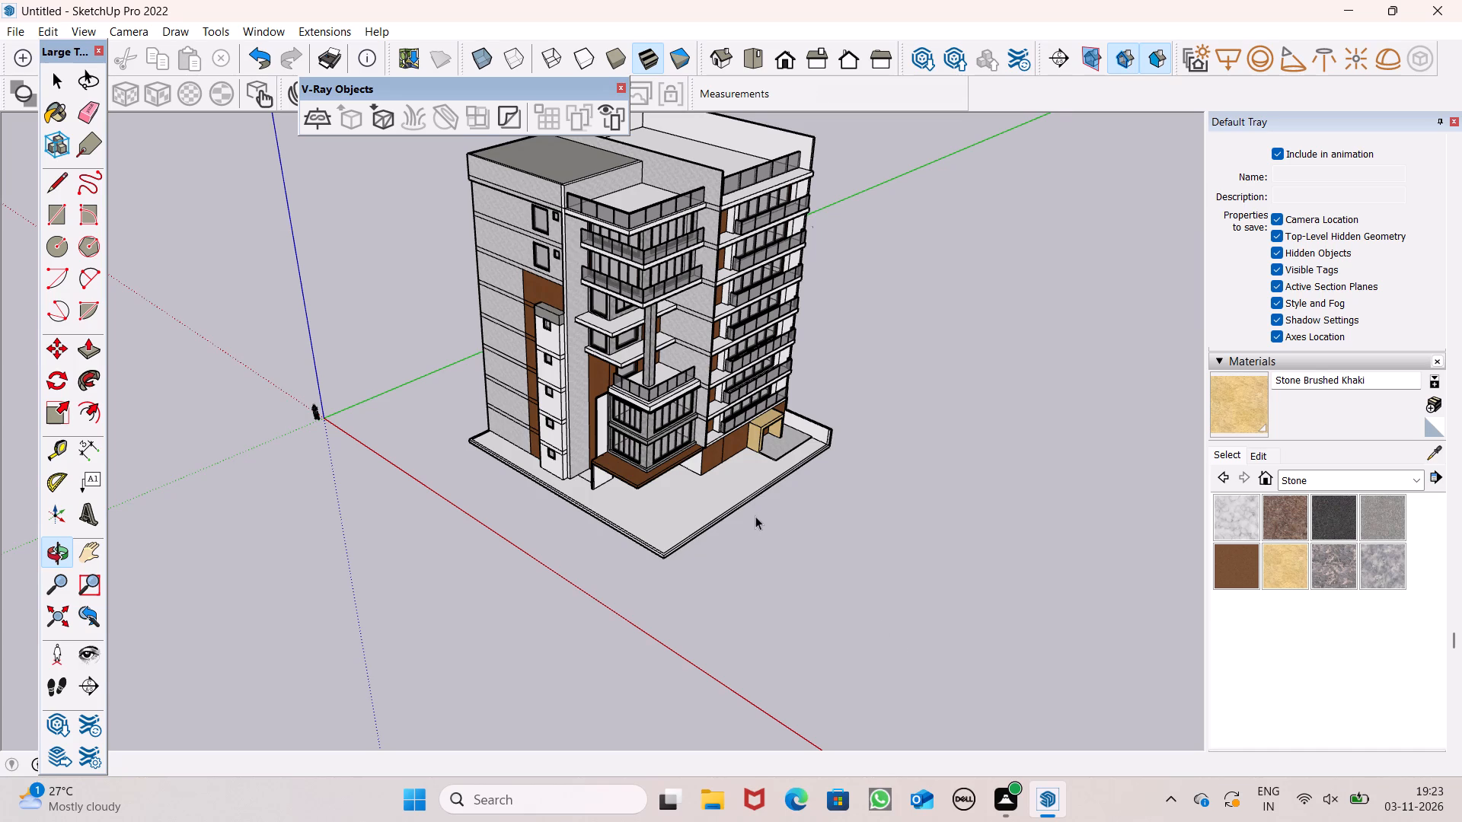
{"action": "middle_click_drag", "start_coordinate": [755, 516], "coordinate": [934, 435]}
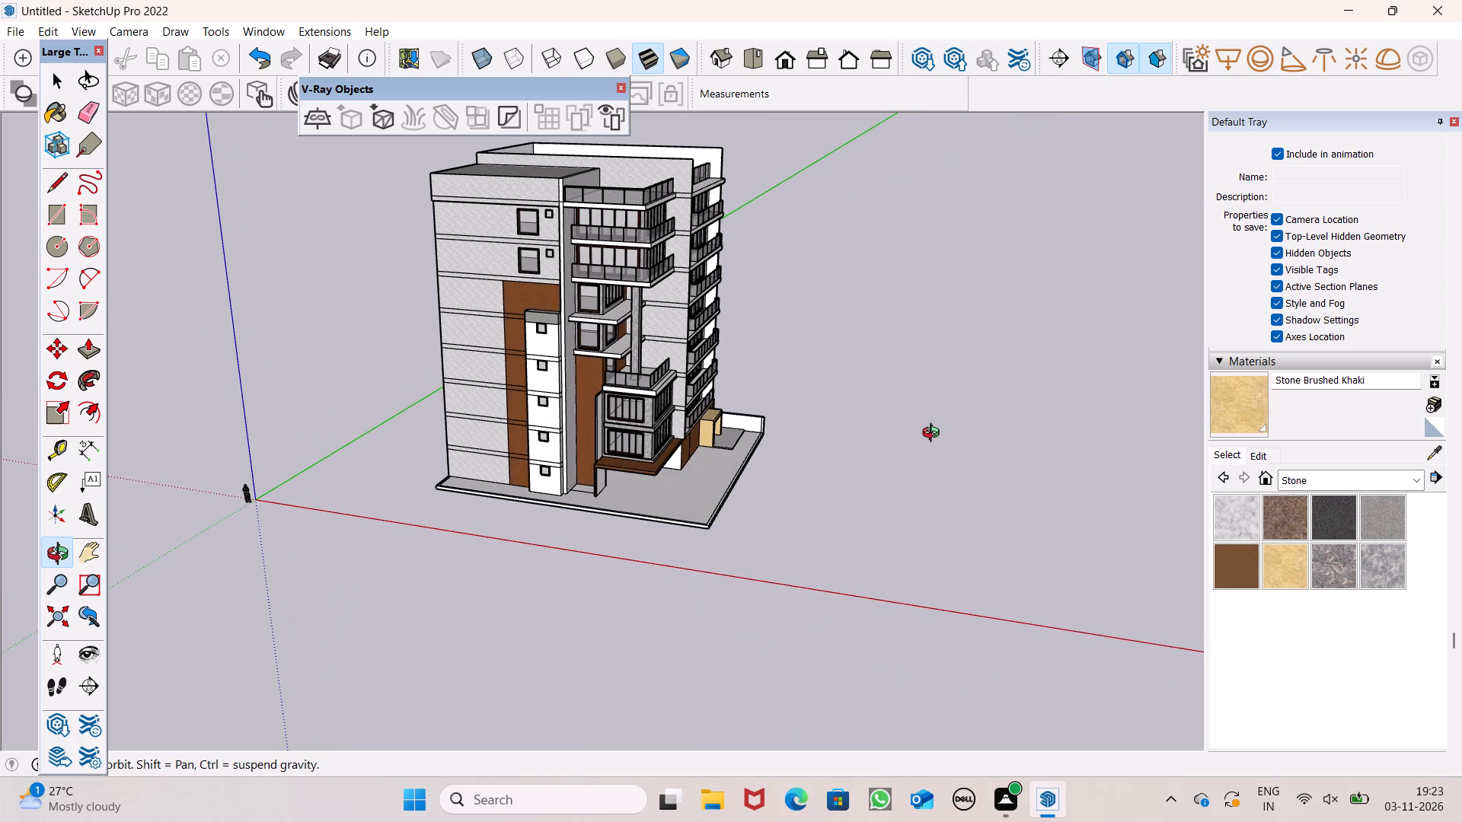
{"action": "middle_click_drag", "start_coordinate": [934, 435], "coordinate": [1014, 546]}
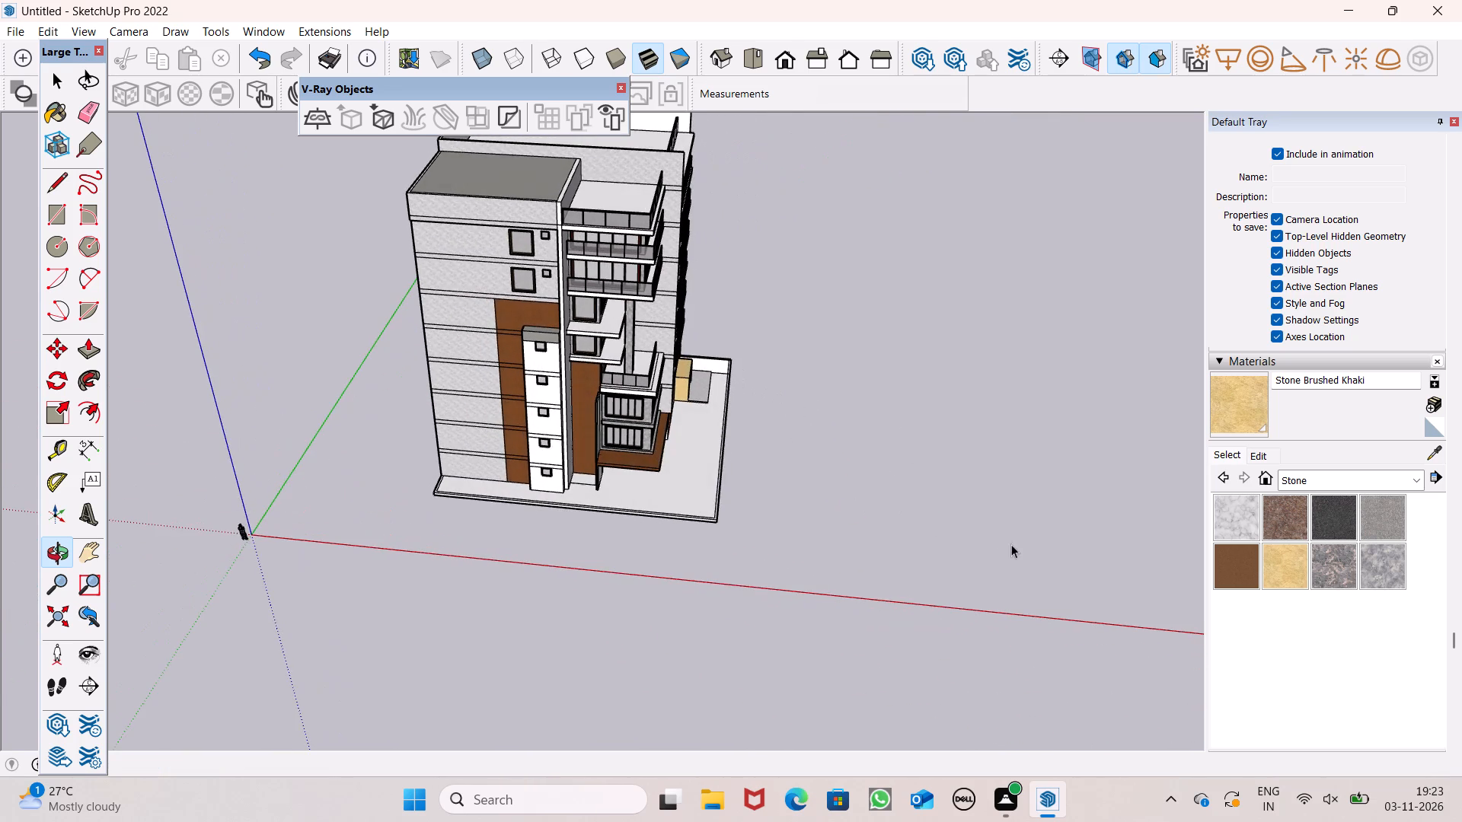
{"action": "scroll", "coordinate": [456, 515], "scroll_direction": "up", "scroll_amount": 7}
{"action": "scroll", "coordinate": [589, 454], "scroll_direction": "down", "scroll_amount": 2}
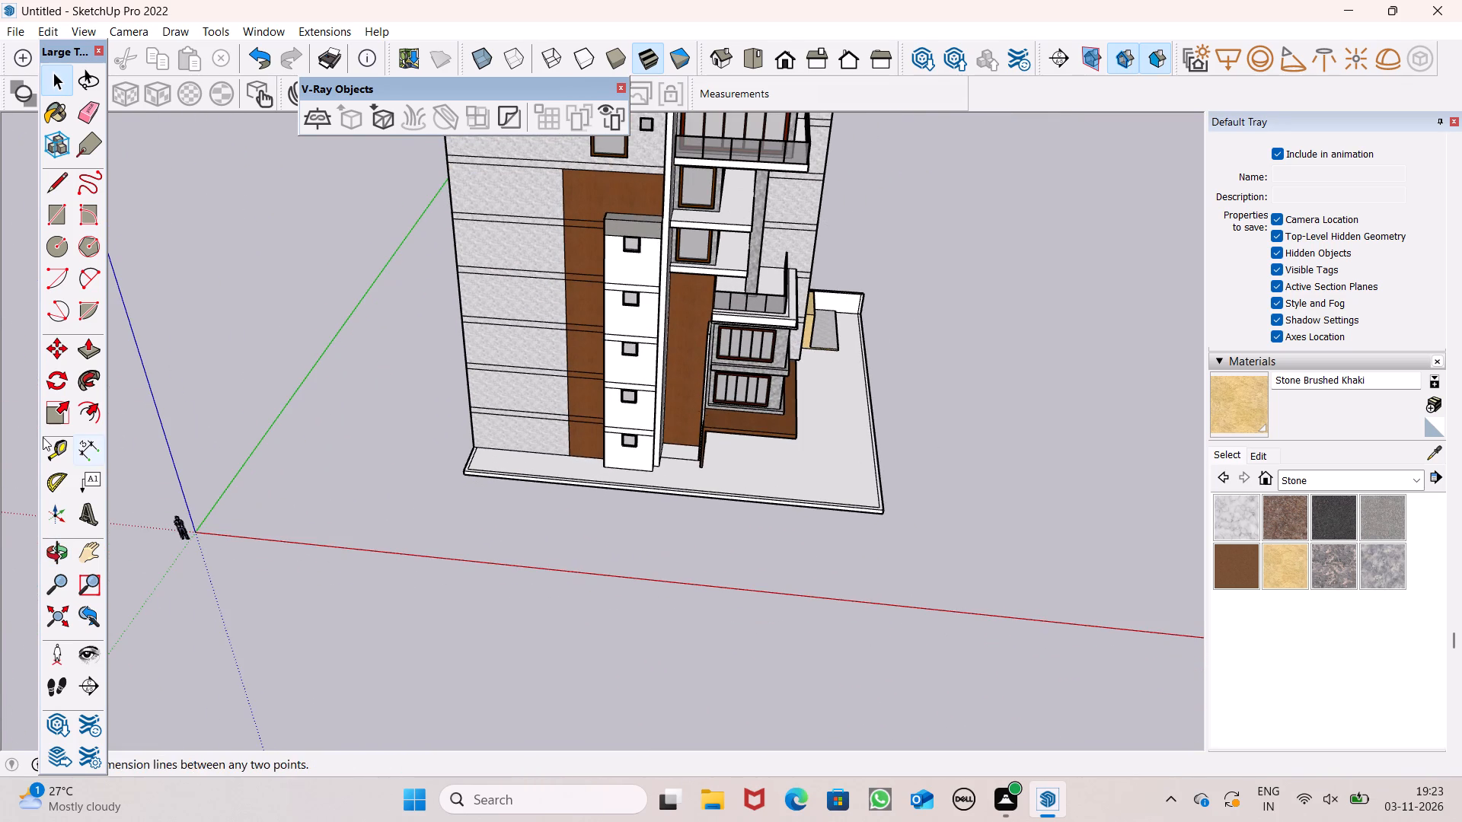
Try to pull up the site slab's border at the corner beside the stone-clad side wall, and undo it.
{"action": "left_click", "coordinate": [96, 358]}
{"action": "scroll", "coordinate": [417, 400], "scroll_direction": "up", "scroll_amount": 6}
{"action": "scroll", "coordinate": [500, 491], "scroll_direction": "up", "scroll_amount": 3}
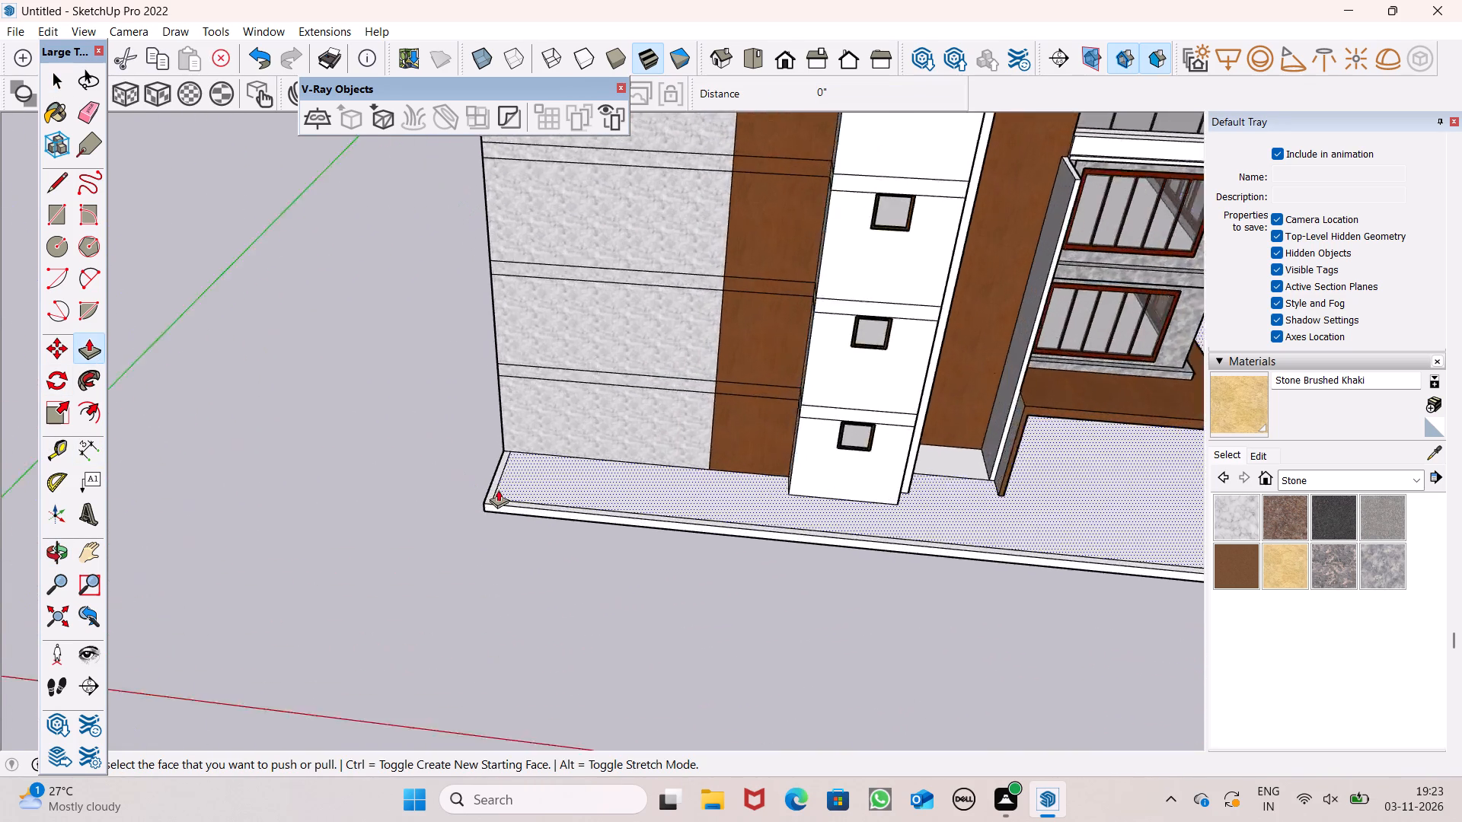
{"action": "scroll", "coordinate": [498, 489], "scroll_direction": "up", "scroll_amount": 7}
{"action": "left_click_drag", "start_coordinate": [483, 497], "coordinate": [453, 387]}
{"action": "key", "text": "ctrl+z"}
Draw a short line across the slab's border strip from its inner corner to the outer edge, beside the stone-clad wall.
{"action": "scroll", "coordinate": [452, 392], "scroll_direction": "down", "scroll_amount": 6}
{"action": "scroll", "coordinate": [509, 446], "scroll_direction": "down", "scroll_amount": 3}
{"action": "middle_click_drag", "start_coordinate": [493, 467], "coordinate": [543, 537]}
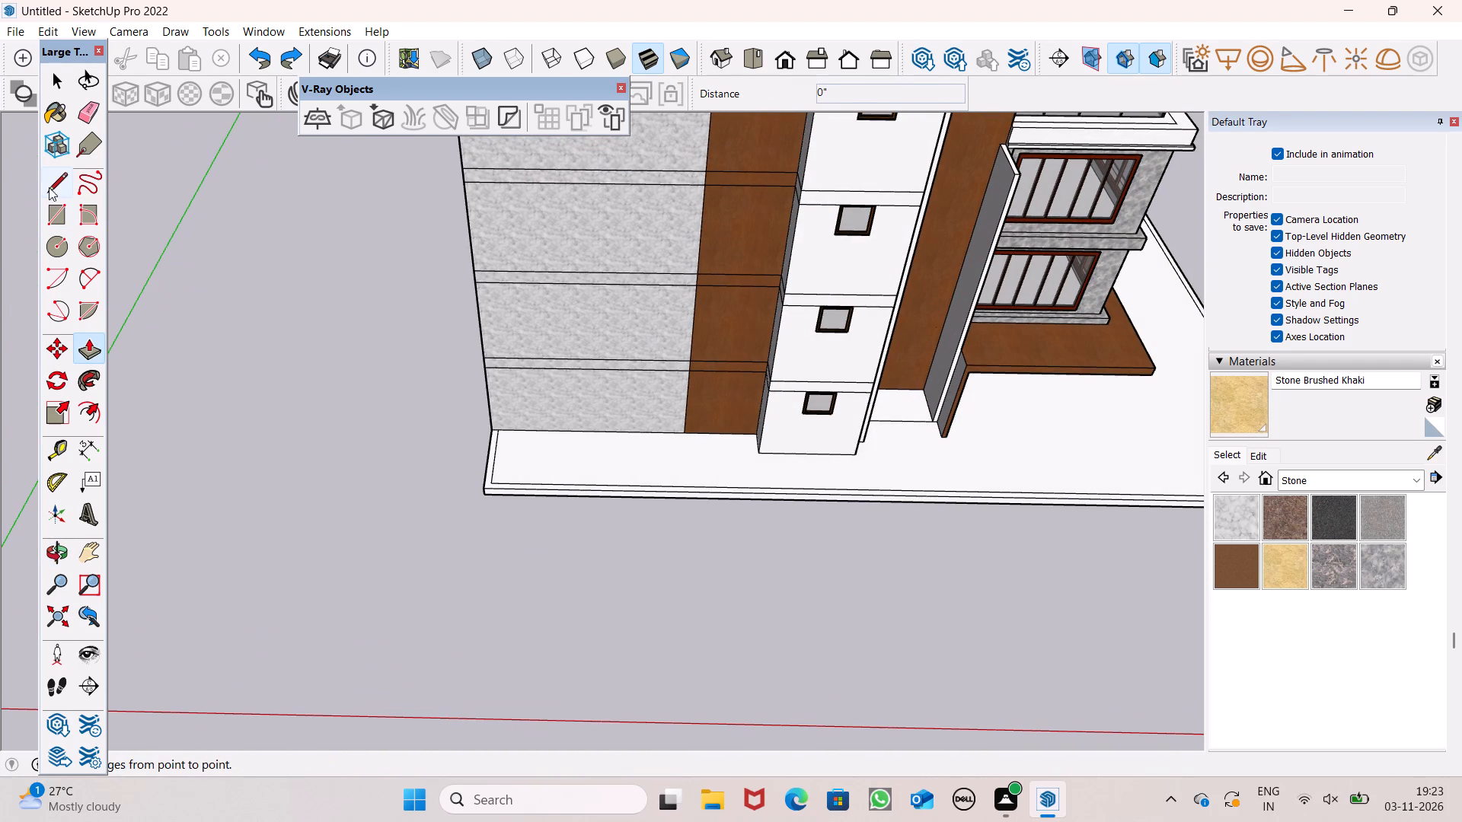
{"action": "left_click", "coordinate": [49, 187]}
{"action": "scroll", "coordinate": [347, 405], "scroll_direction": "up", "scroll_amount": 6}
{"action": "scroll", "coordinate": [630, 569], "scroll_direction": "up", "scroll_amount": 5}
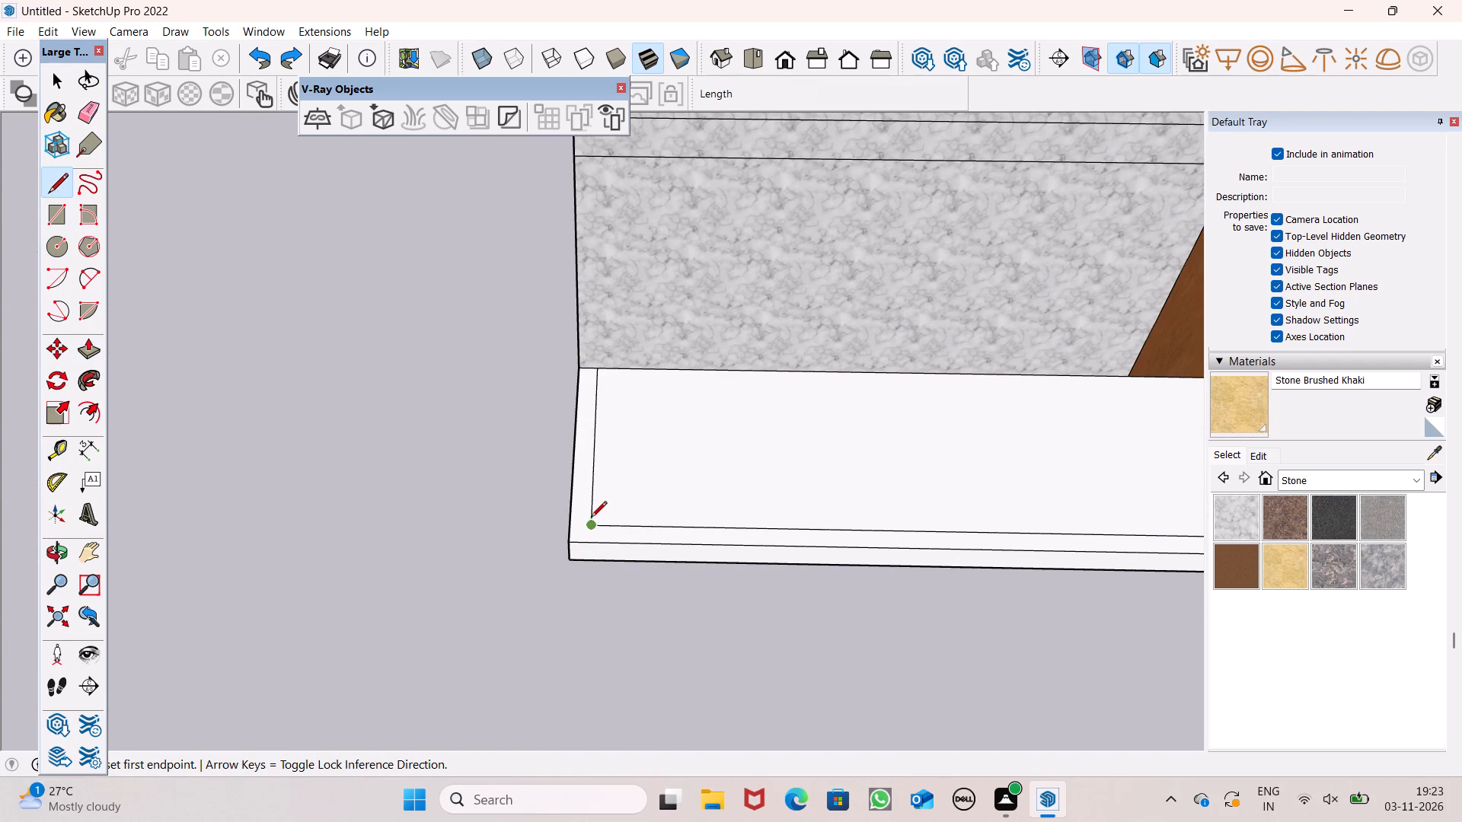
{"action": "left_click", "coordinate": [591, 519]}
{"action": "left_click", "coordinate": [595, 546]}
{"action": "key", "text": "space"}
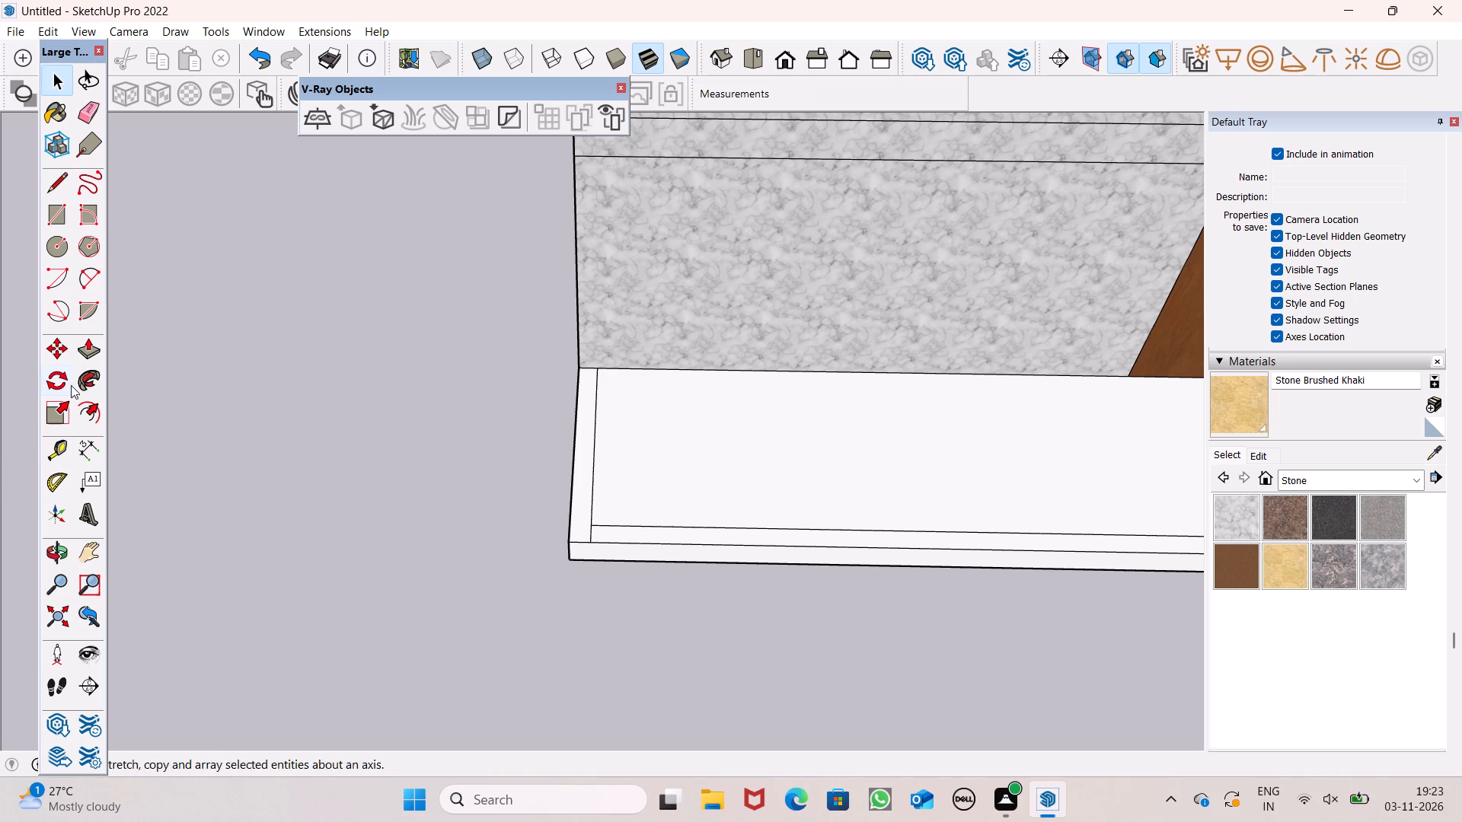
Pull the short border strip at the slab corner up 6' to form a boundary wall.
{"action": "left_click", "coordinate": [86, 346]}
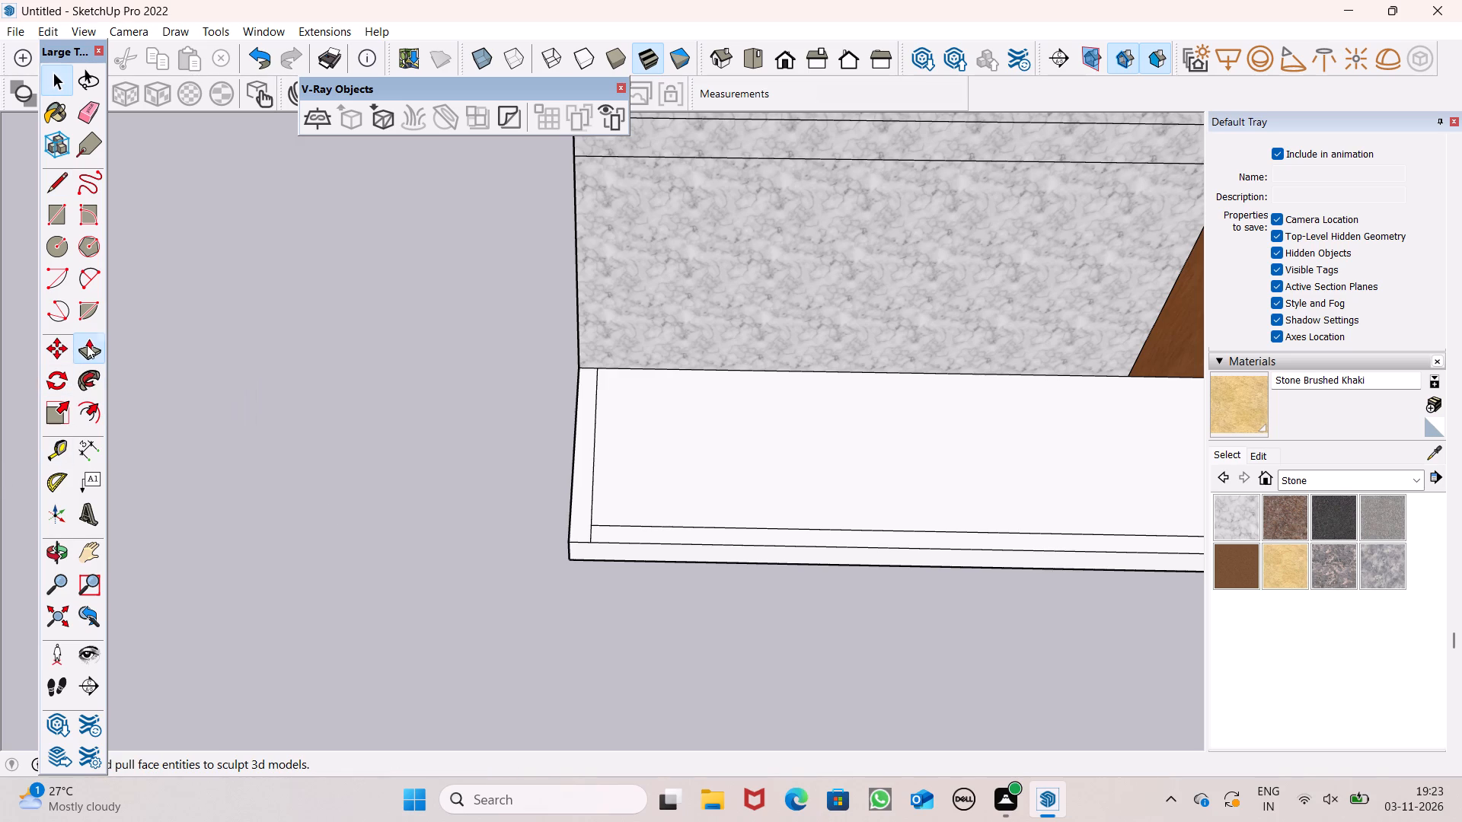
{"action": "scroll", "coordinate": [330, 457], "scroll_direction": "down", "scroll_amount": 1}
{"action": "scroll", "coordinate": [424, 497], "scroll_direction": "up", "scroll_amount": 4}
{"action": "left_click_drag", "start_coordinate": [596, 539], "coordinate": [563, 425]}
{"action": "type", "text": "6'"}
{"action": "key", "text": "Return"}
Pull the slab's long outer edge face beside the new wall outward about 2' 10 5/8".
{"action": "scroll", "coordinate": [197, 470], "scroll_direction": "down", "scroll_amount": 5}
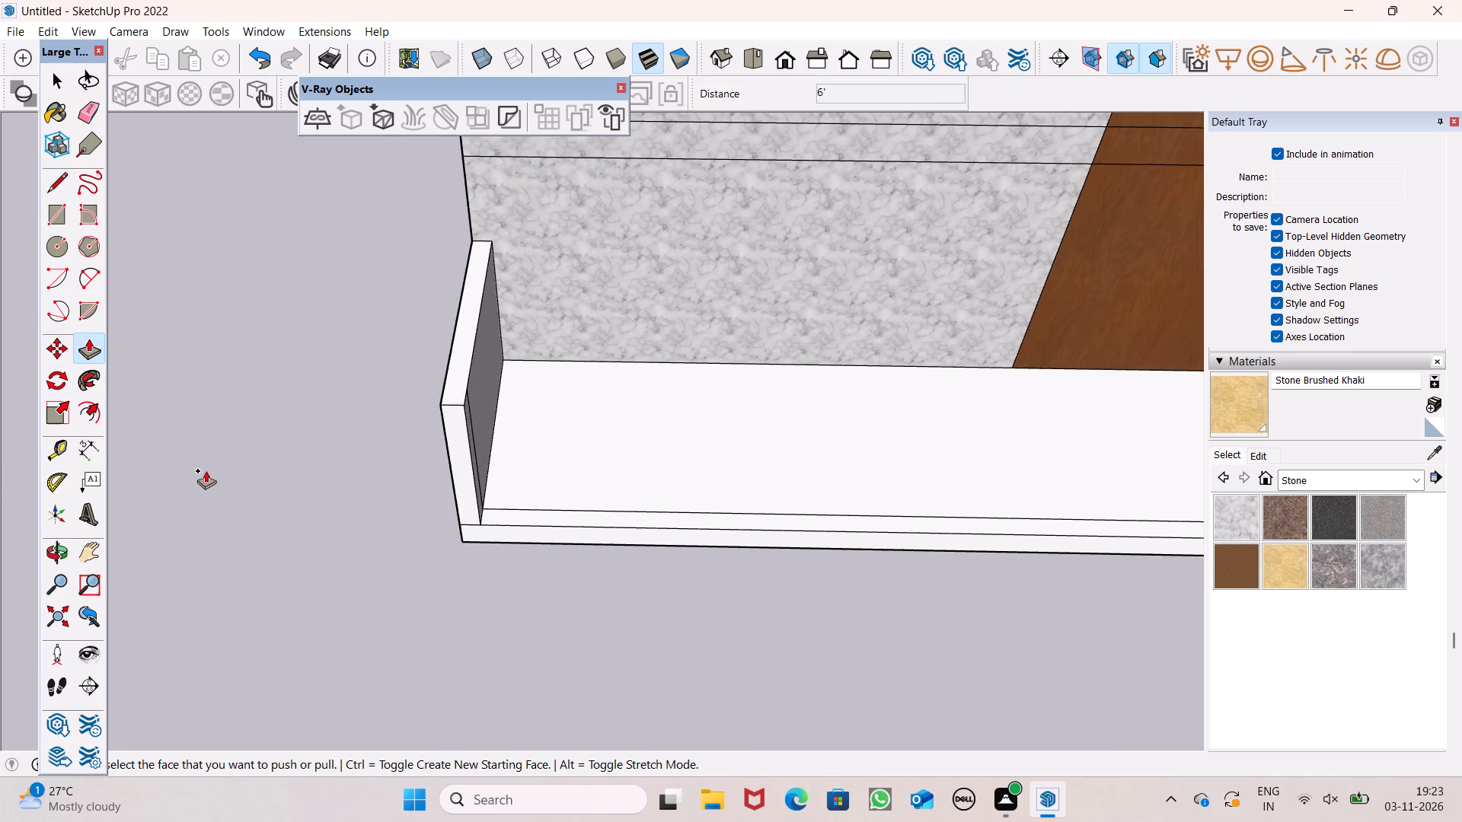
{"action": "scroll", "coordinate": [218, 470], "scroll_direction": "down", "scroll_amount": 3}
{"action": "middle_click_drag", "start_coordinate": [497, 624], "coordinate": [346, 514]}
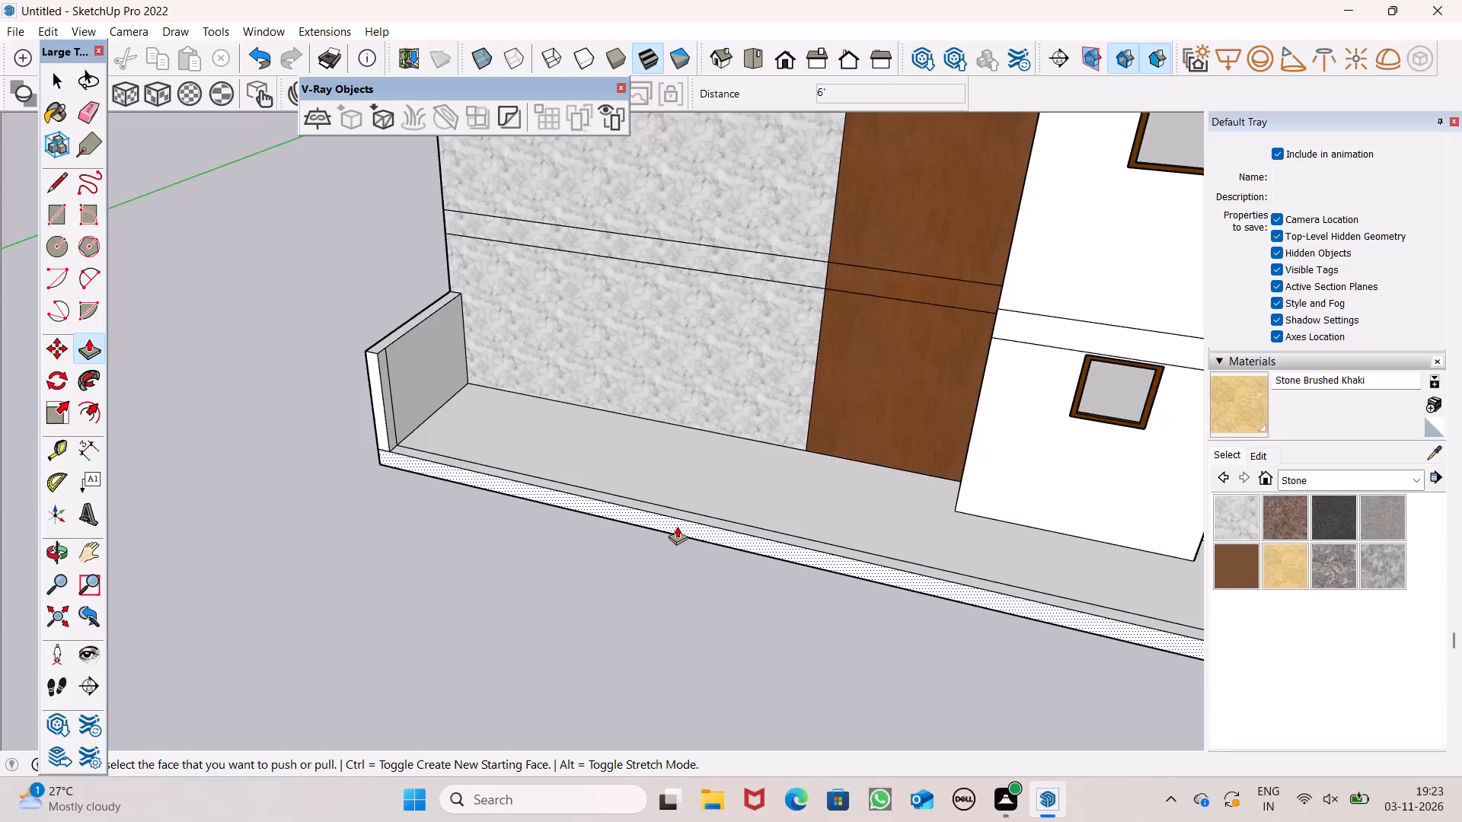
{"action": "left_click_drag", "start_coordinate": [677, 526], "coordinate": [660, 560]}
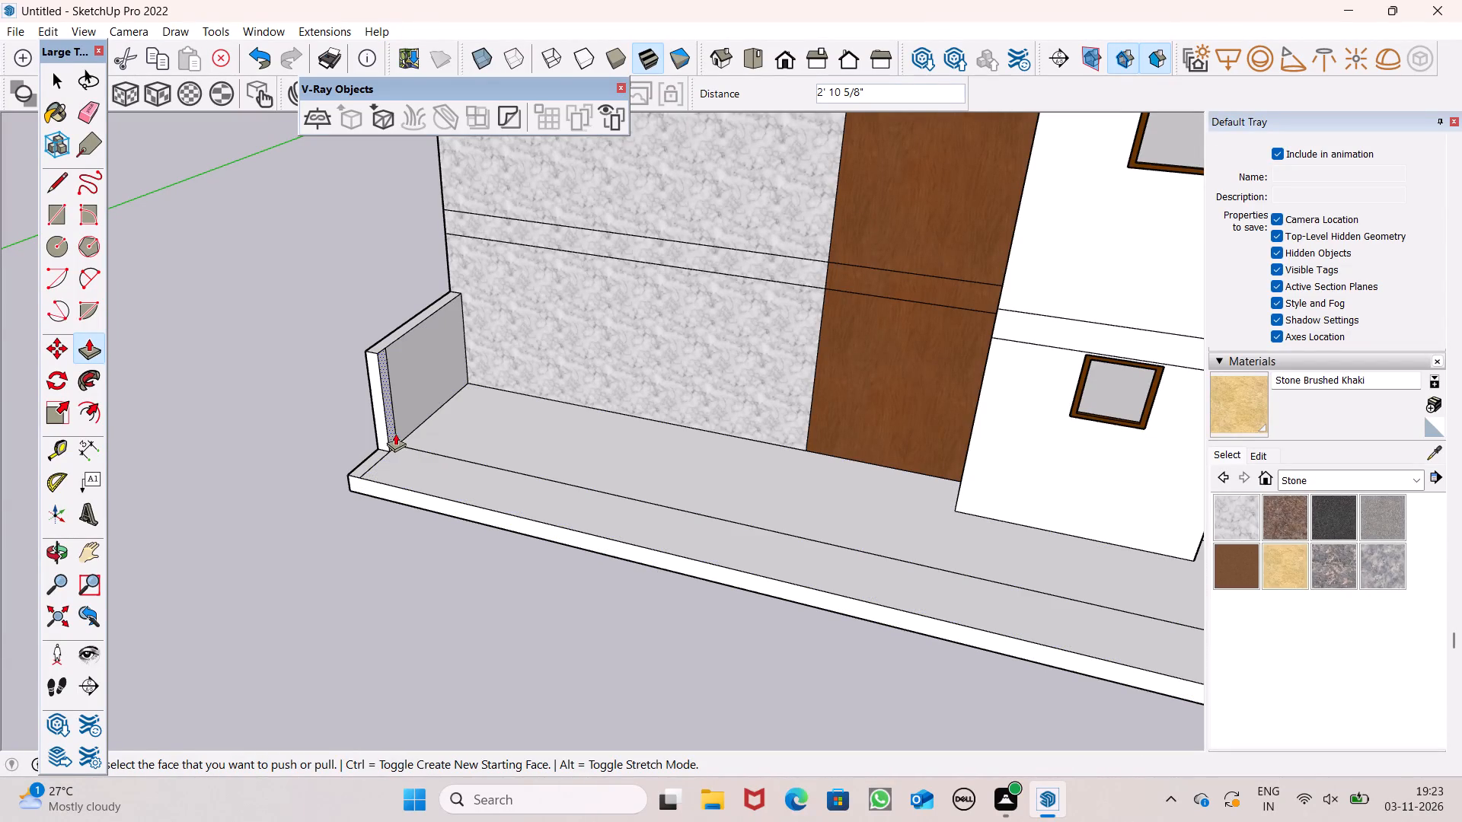
Extend the corner boundary wall's end face 2' 10 5/8" to meet the slab's outer edge.
{"action": "left_click_drag", "start_coordinate": [385, 441], "coordinate": [381, 481]}
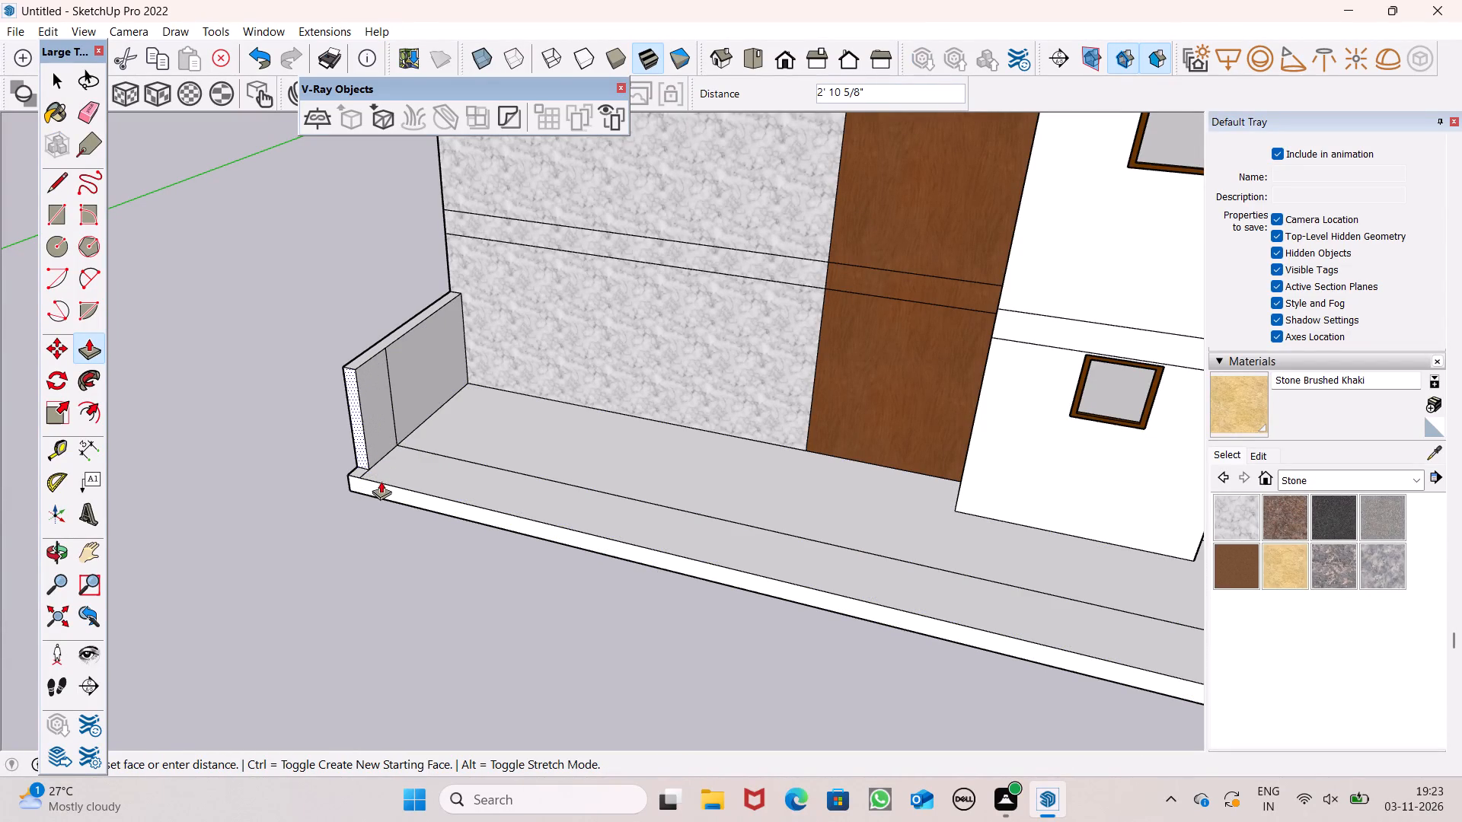
{"action": "left_click_drag", "start_coordinate": [381, 481], "coordinate": [381, 489]}
Pull the slab's long outer edge face beside the corner boundary wall outward about 5' 6".
{"action": "scroll", "coordinate": [334, 401], "scroll_direction": "down", "scroll_amount": 5}
{"action": "middle_click_drag", "start_coordinate": [382, 546], "coordinate": [444, 589]}
{"action": "scroll", "coordinate": [344, 466], "scroll_direction": "down", "scroll_amount": 5}
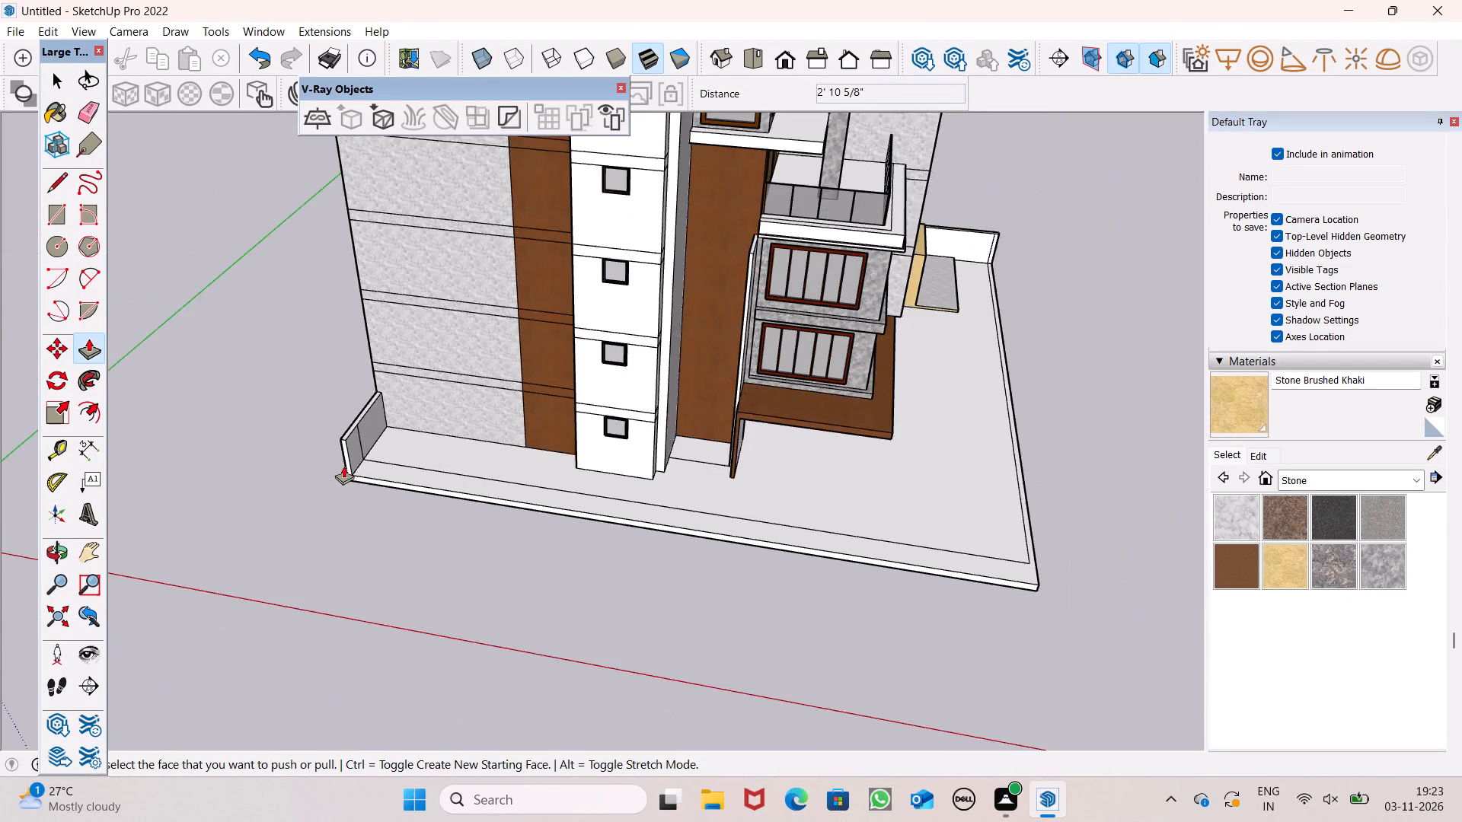
{"action": "scroll", "coordinate": [340, 459], "scroll_direction": "up", "scroll_amount": 1}
{"action": "scroll", "coordinate": [332, 453], "scroll_direction": "down", "scroll_amount": 4}
{"action": "middle_click_drag", "start_coordinate": [333, 501], "coordinate": [365, 573]}
{"action": "scroll", "coordinate": [404, 540], "scroll_direction": "up", "scroll_amount": 3}
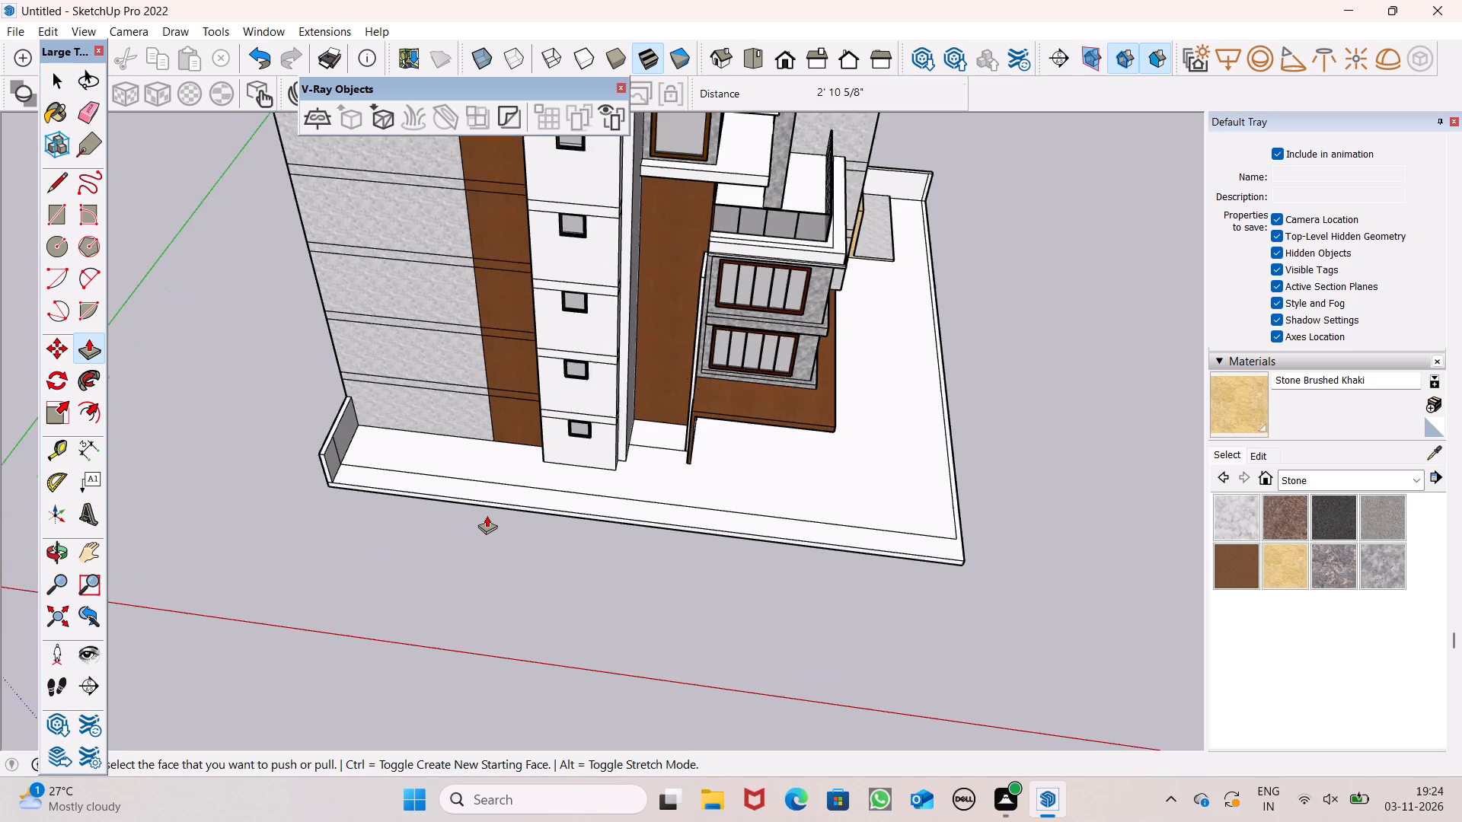
{"action": "scroll", "coordinate": [487, 515], "scroll_direction": "up", "scroll_amount": 4}
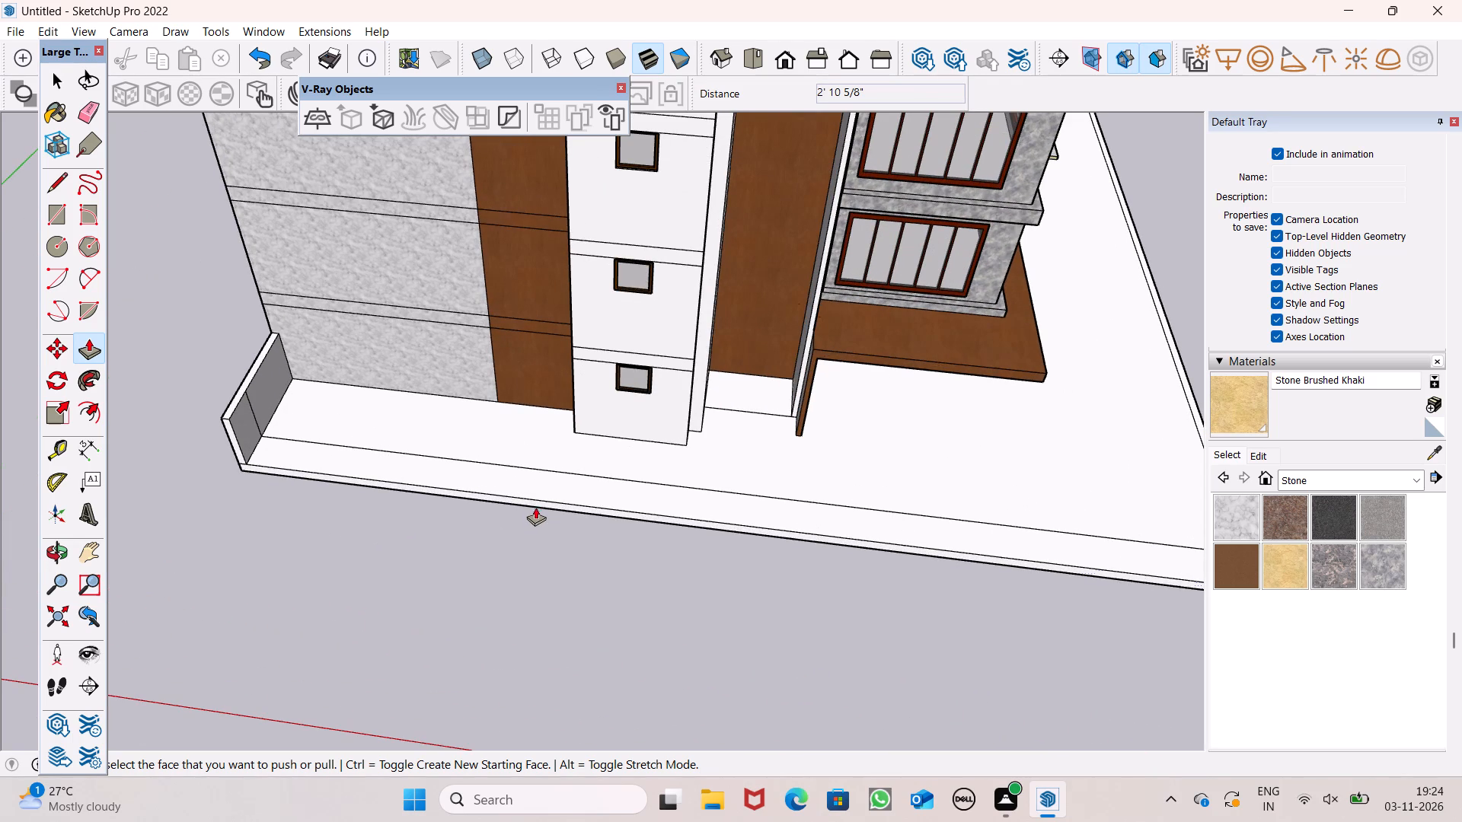
{"action": "left_click_drag", "start_coordinate": [536, 504], "coordinate": [513, 570]}
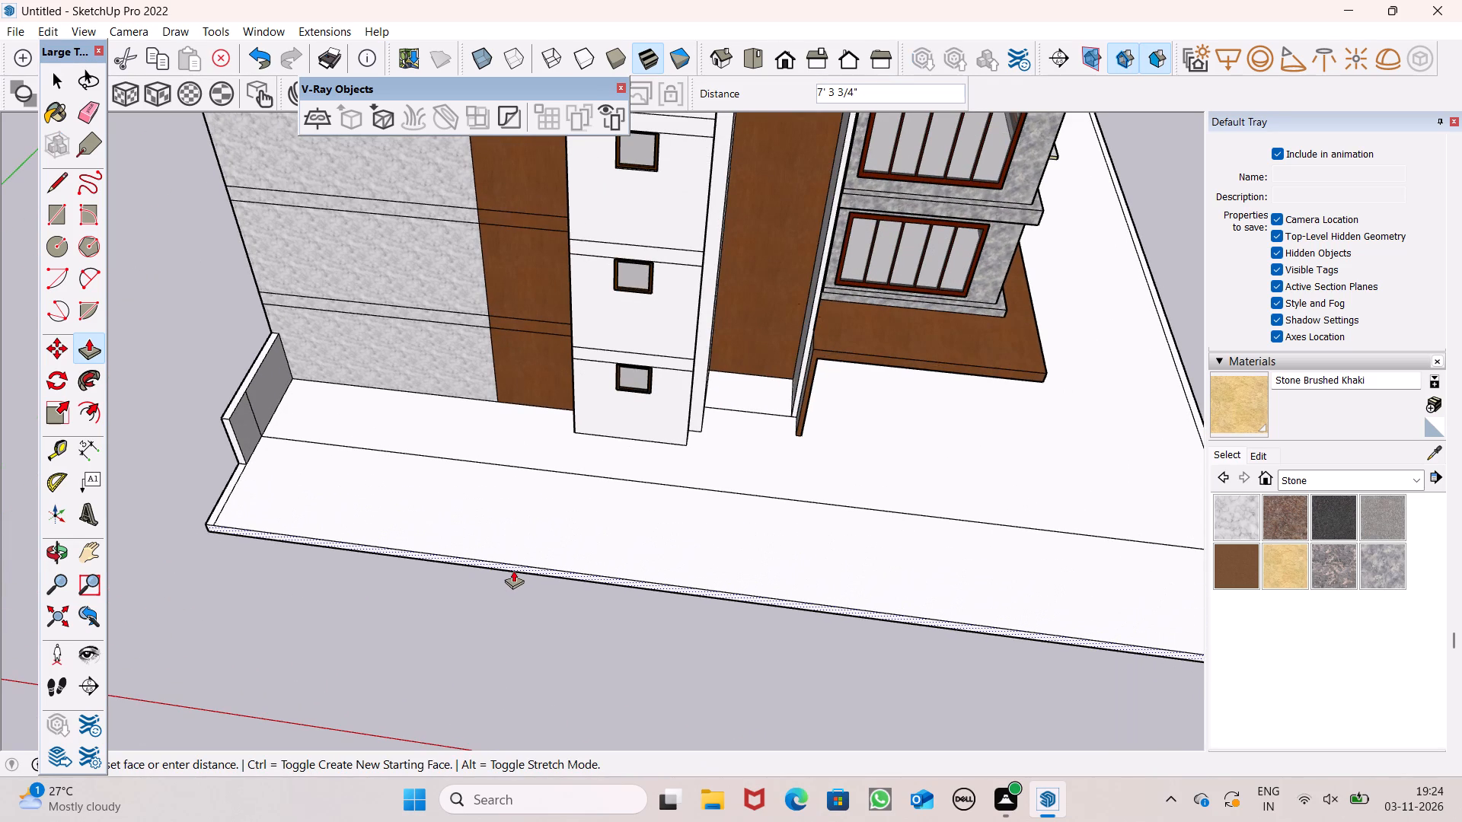
{"action": "left_click_drag", "start_coordinate": [513, 570], "coordinate": [519, 551]}
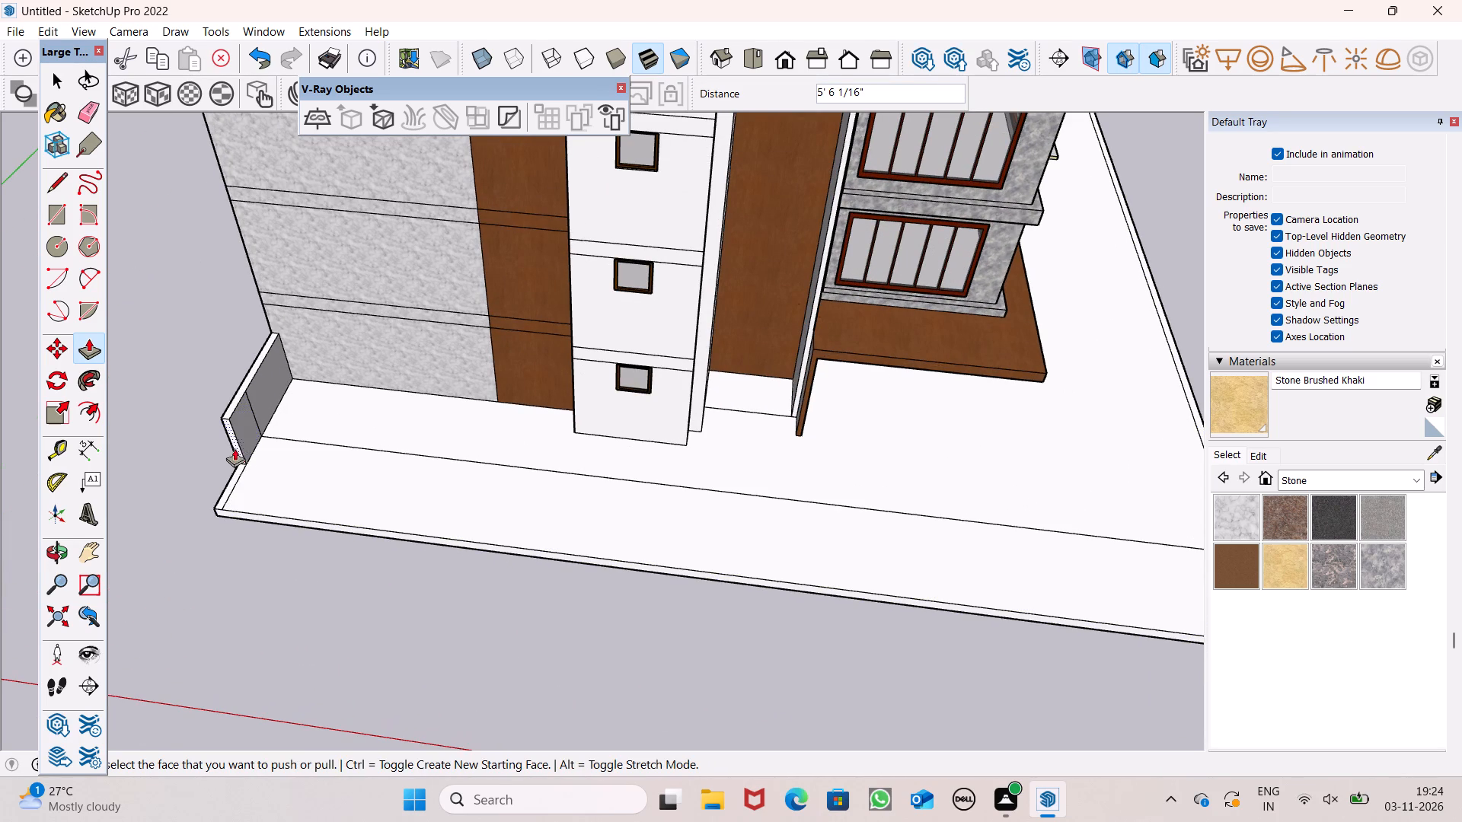
Extend the boundary wall's end face 5' 6 1/16" to the slab's new outer edge.
{"action": "left_click_drag", "start_coordinate": [232, 448], "coordinate": [228, 507]}
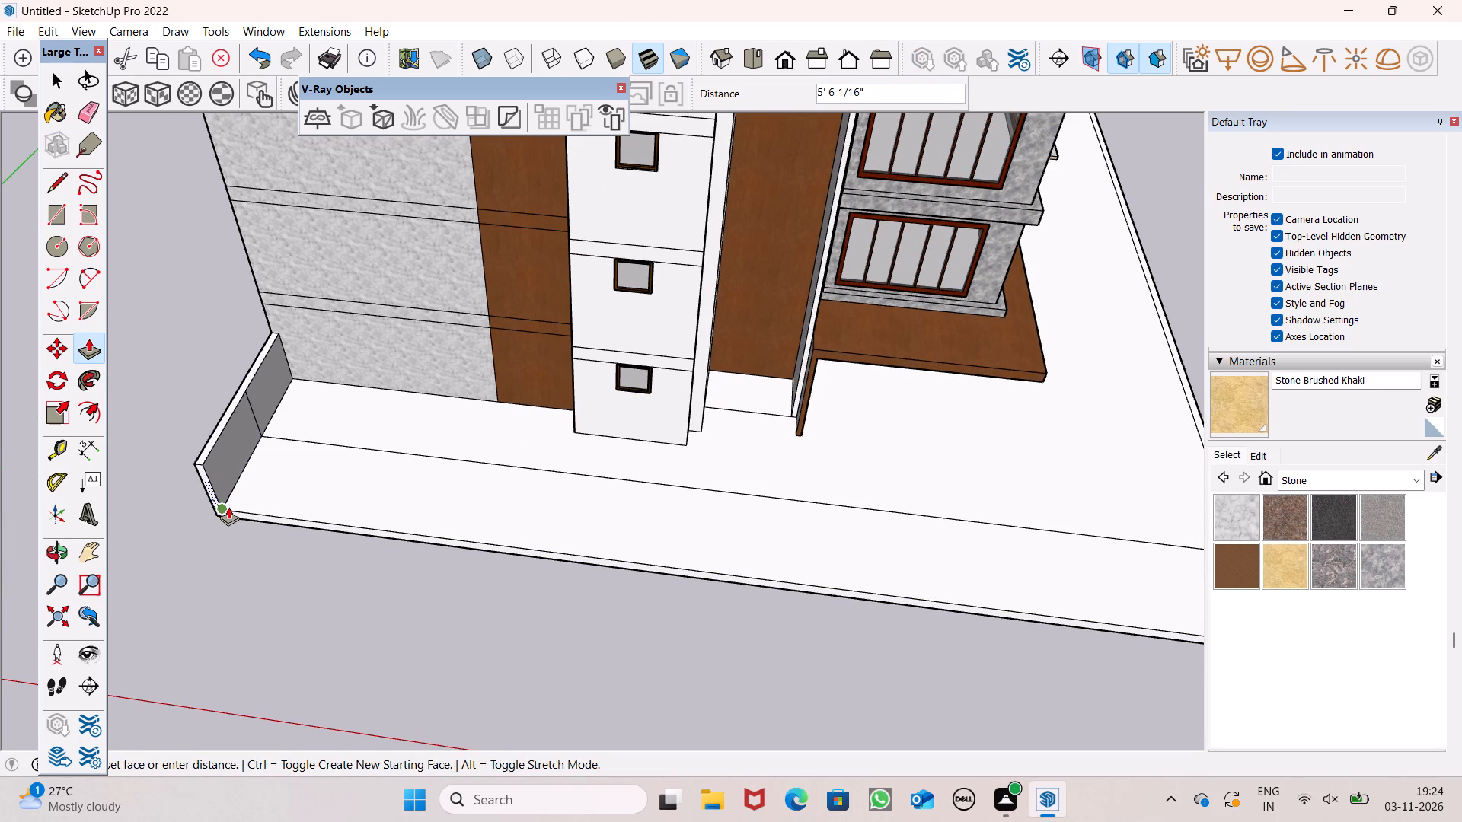
{"action": "left_click_drag", "start_coordinate": [228, 507], "coordinate": [239, 508]}
Place a guide line parallel to the slab's long inner border line, about 1' 6" outward from it.
{"action": "left_click", "coordinate": [63, 180]}
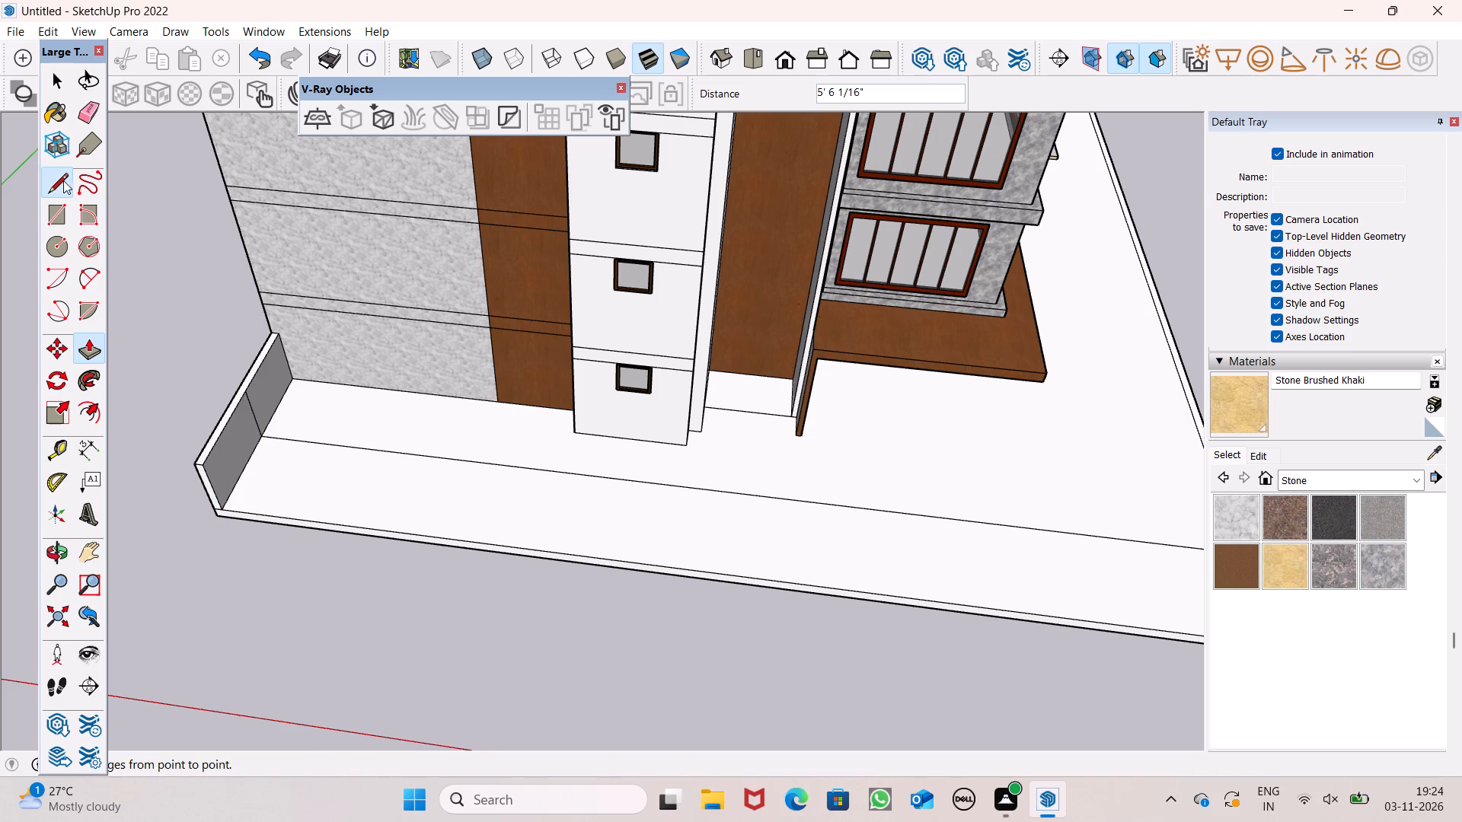
{"action": "scroll", "coordinate": [185, 451], "scroll_direction": "down", "scroll_amount": 2}
{"action": "left_click", "coordinate": [62, 452]}
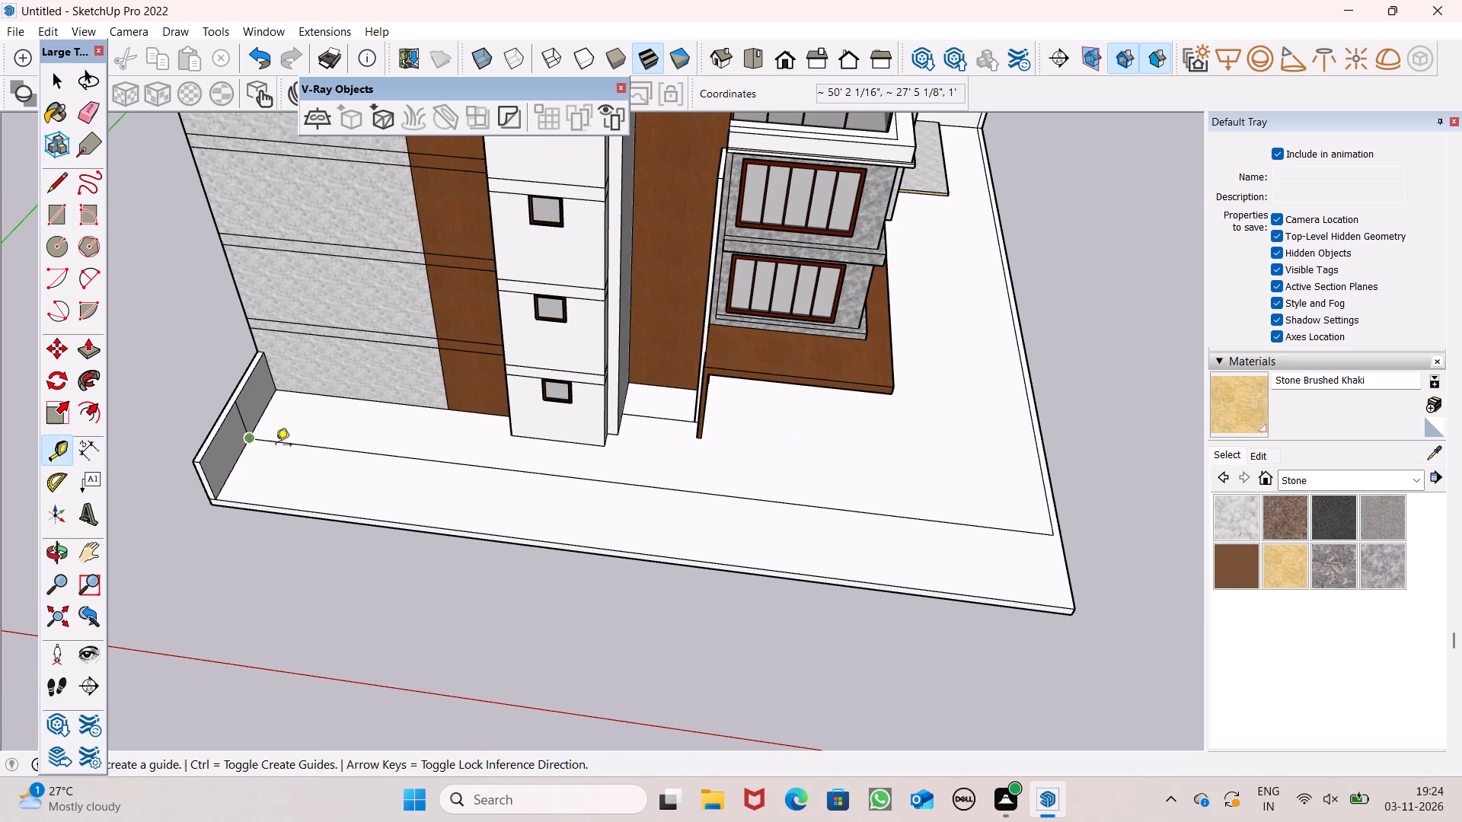
{"action": "scroll", "coordinate": [440, 480], "scroll_direction": "down", "scroll_amount": 3}
{"action": "middle_click_drag", "start_coordinate": [515, 585], "coordinate": [594, 655]}
{"action": "scroll", "coordinate": [407, 431], "scroll_direction": "down", "scroll_amount": 3}
{"action": "middle_click_drag", "start_coordinate": [556, 582], "coordinate": [565, 653]}
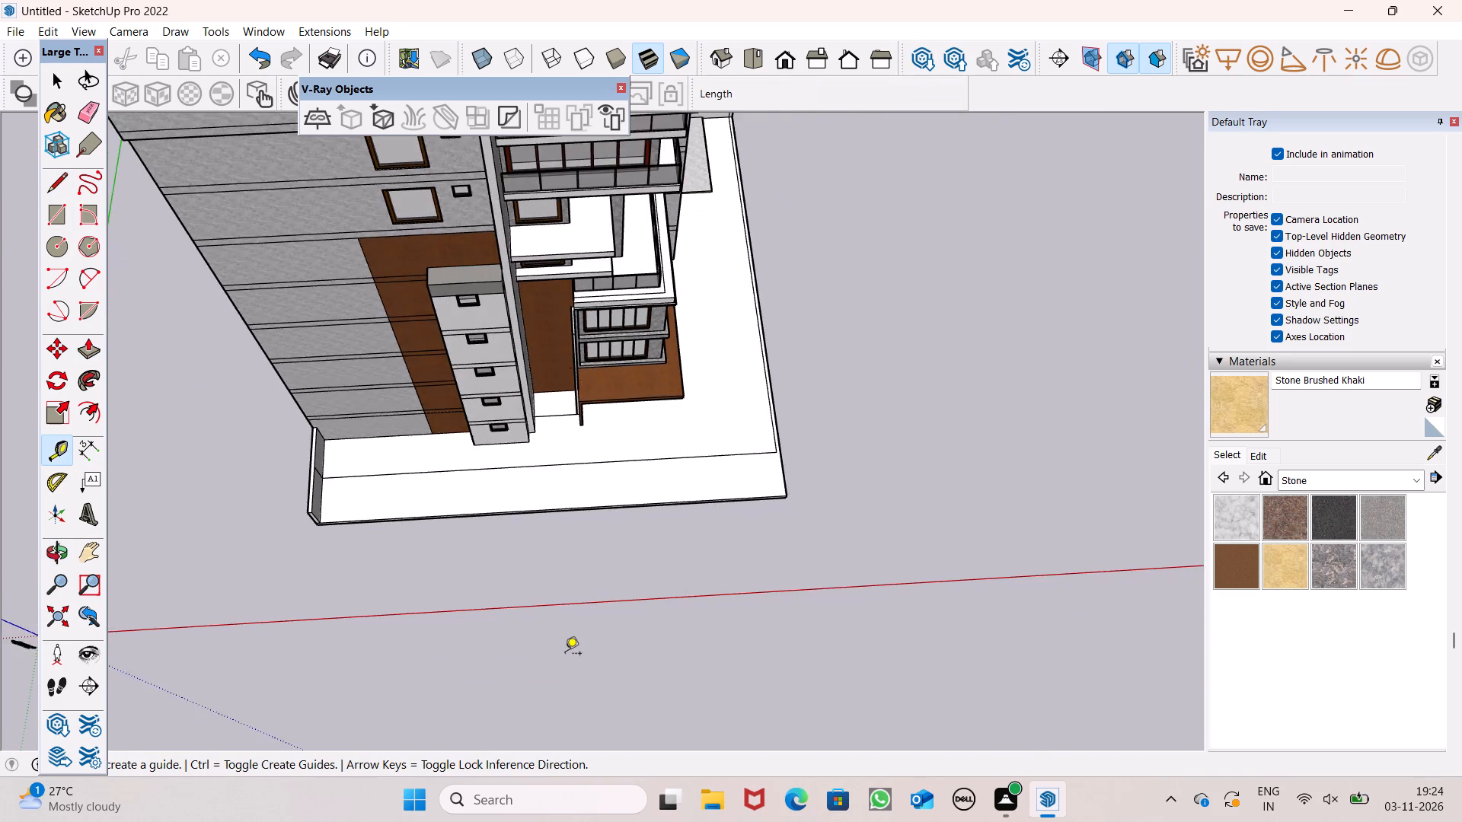
{"action": "scroll", "coordinate": [565, 652], "scroll_direction": "up", "scroll_amount": 7}
{"action": "scroll", "coordinate": [476, 417], "scroll_direction": "up", "scroll_amount": 3}
{"action": "middle_click_drag", "start_coordinate": [665, 510], "coordinate": [587, 466]}
{"action": "scroll", "coordinate": [702, 409], "scroll_direction": "up", "scroll_amount": 4}
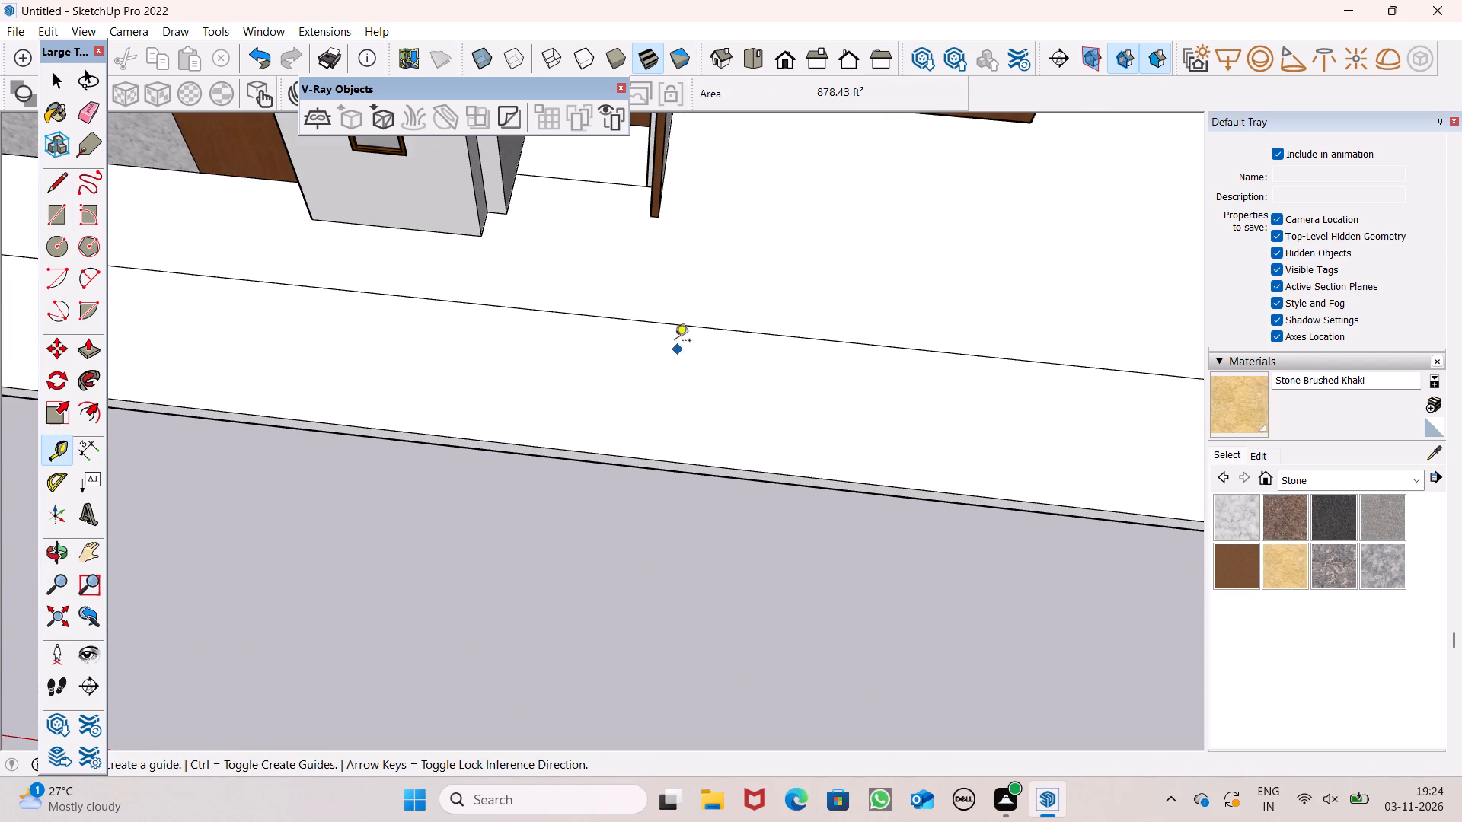
{"action": "left_click", "coordinate": [673, 328]}
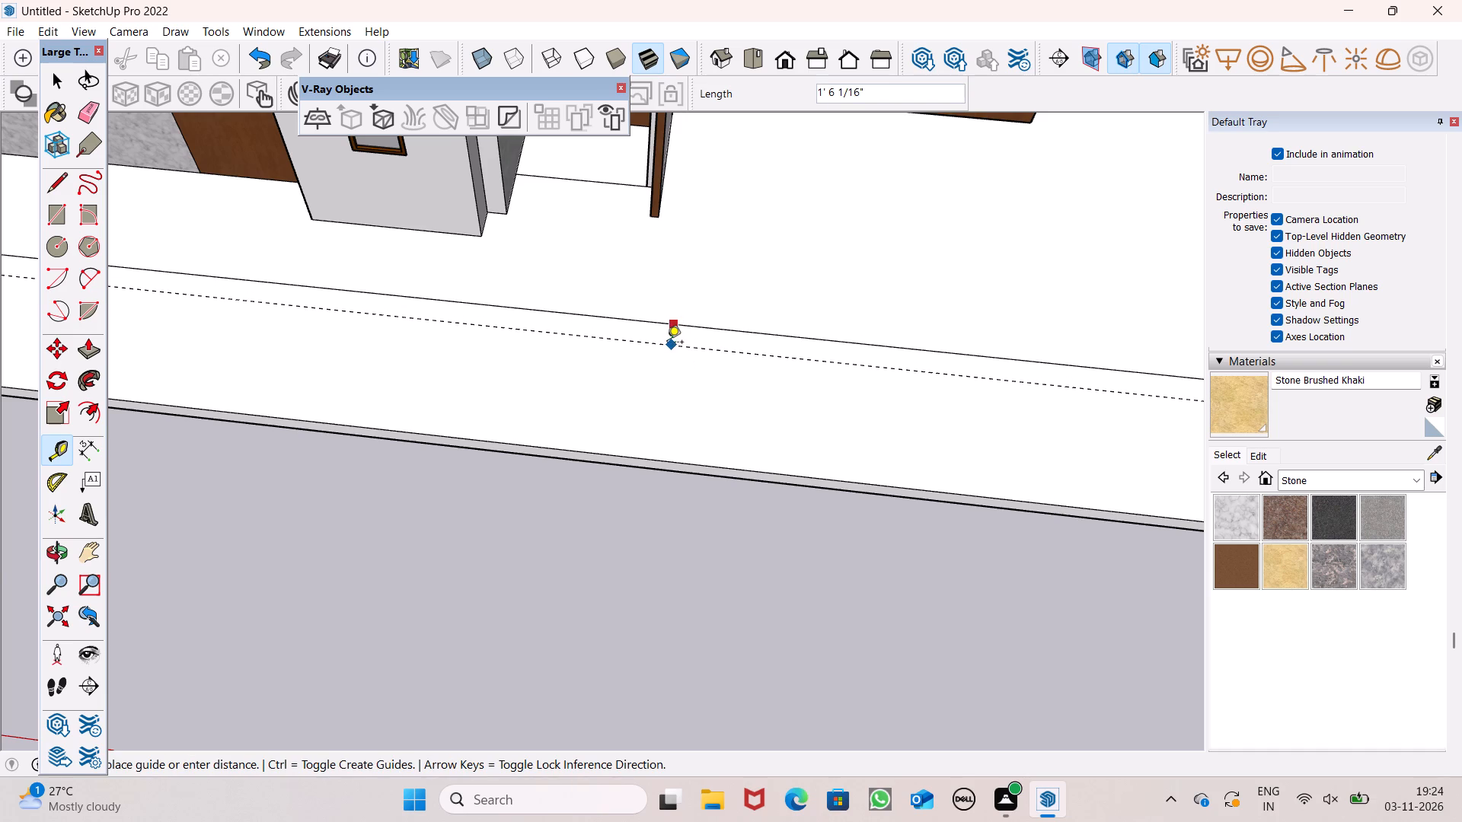
{"action": "left_click", "coordinate": [667, 343]}
{"action": "scroll", "coordinate": [586, 374], "scroll_direction": "down", "scroll_amount": 7}
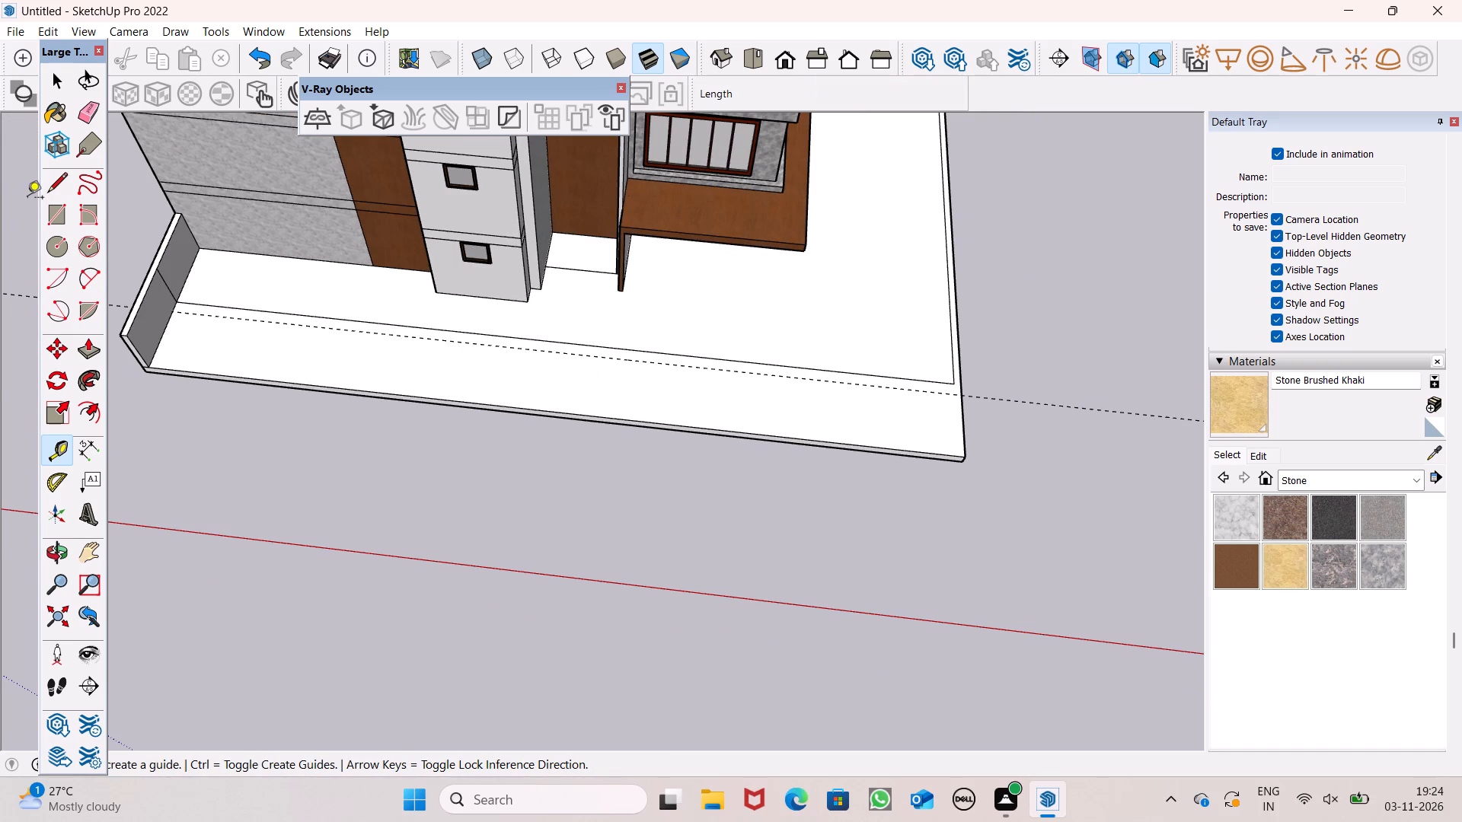
Draw an 89' 3" line along the guide from the boundary wall to the slab's far edge, and erase the guide.
{"action": "left_click", "coordinate": [62, 180]}
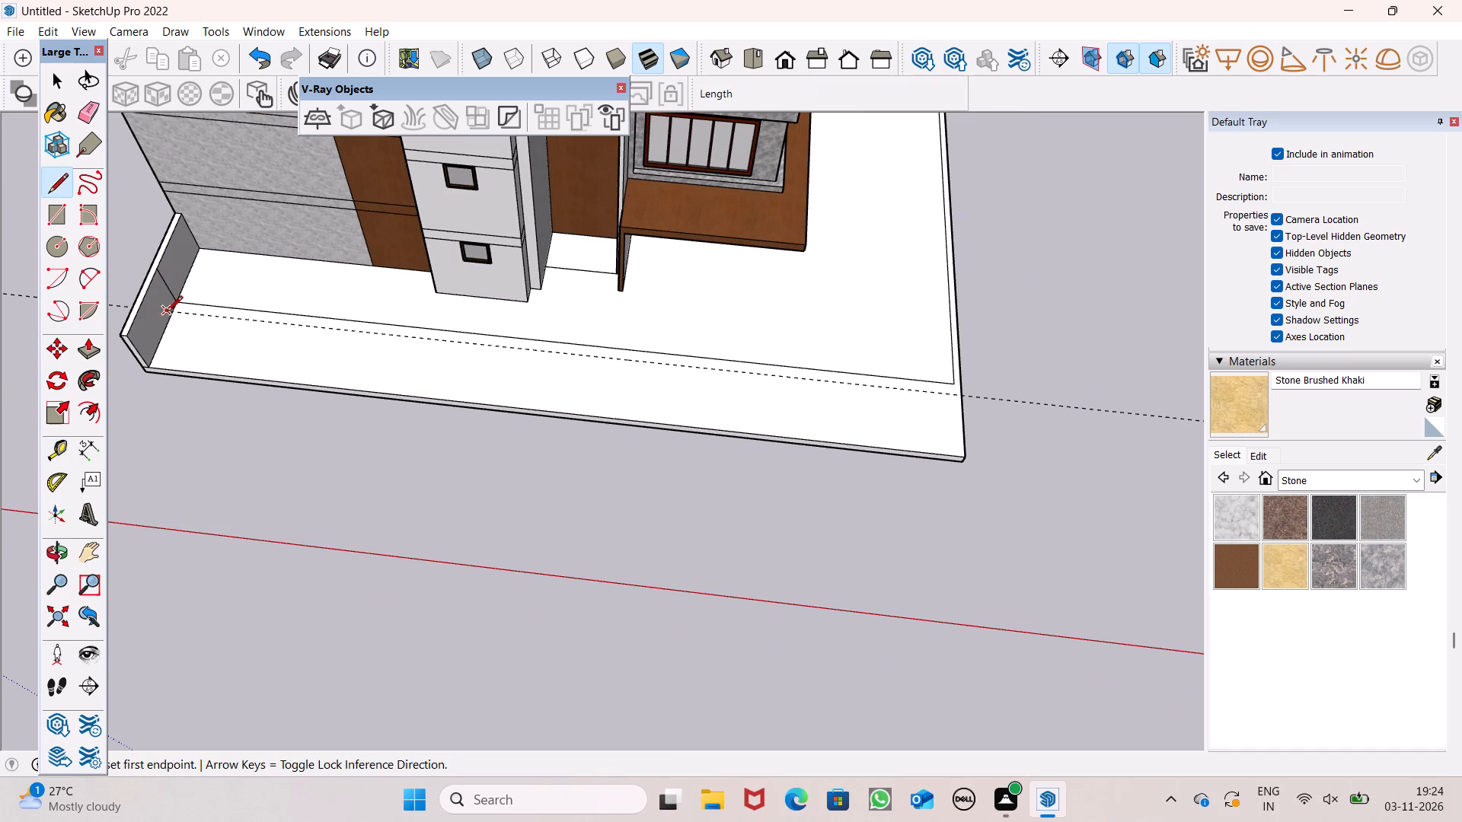
{"action": "left_click_drag", "start_coordinate": [173, 314], "coordinate": [184, 315]}
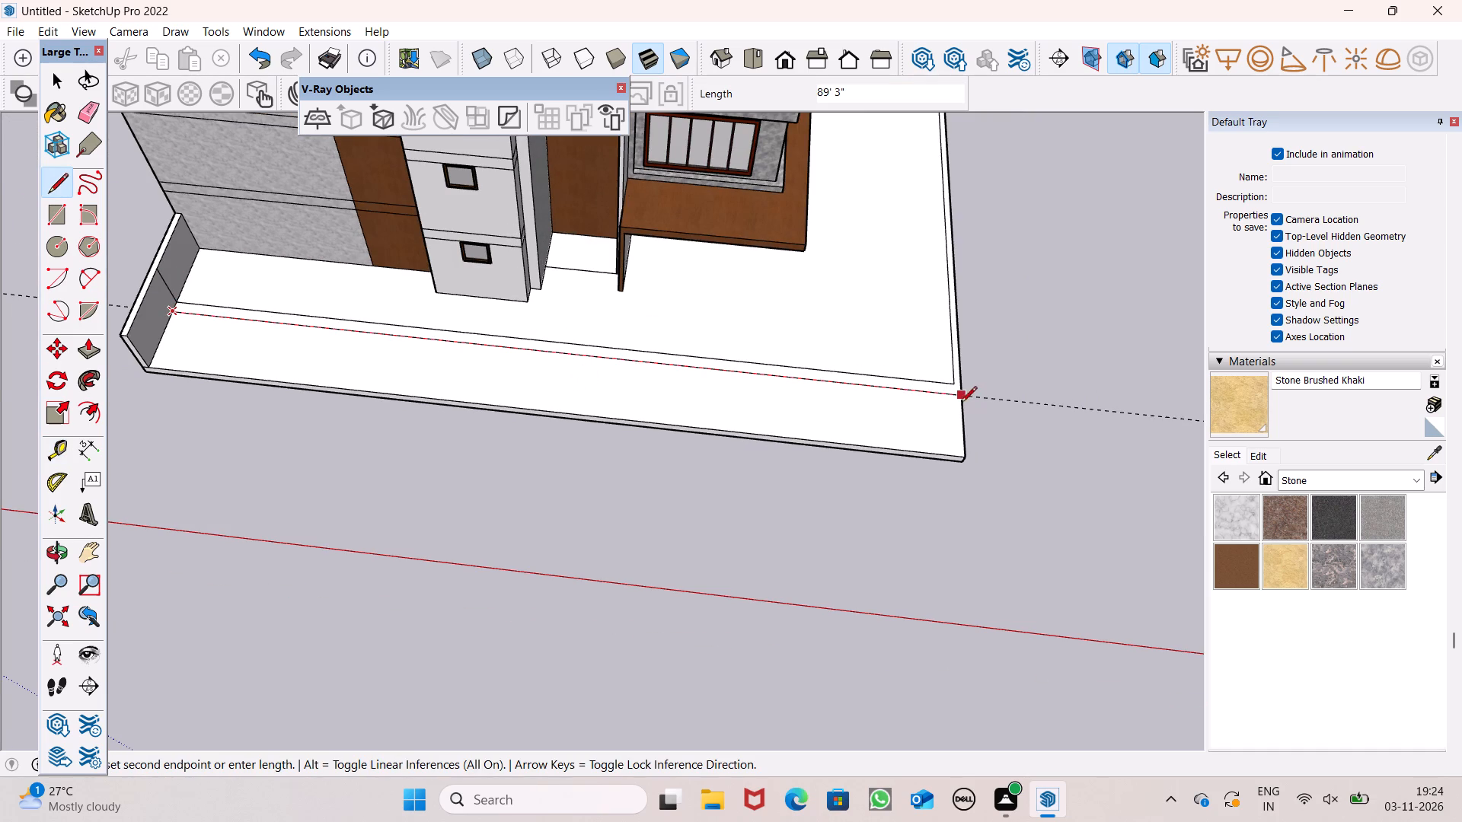
{"action": "left_click", "coordinate": [959, 401]}
{"action": "key", "text": "space"}
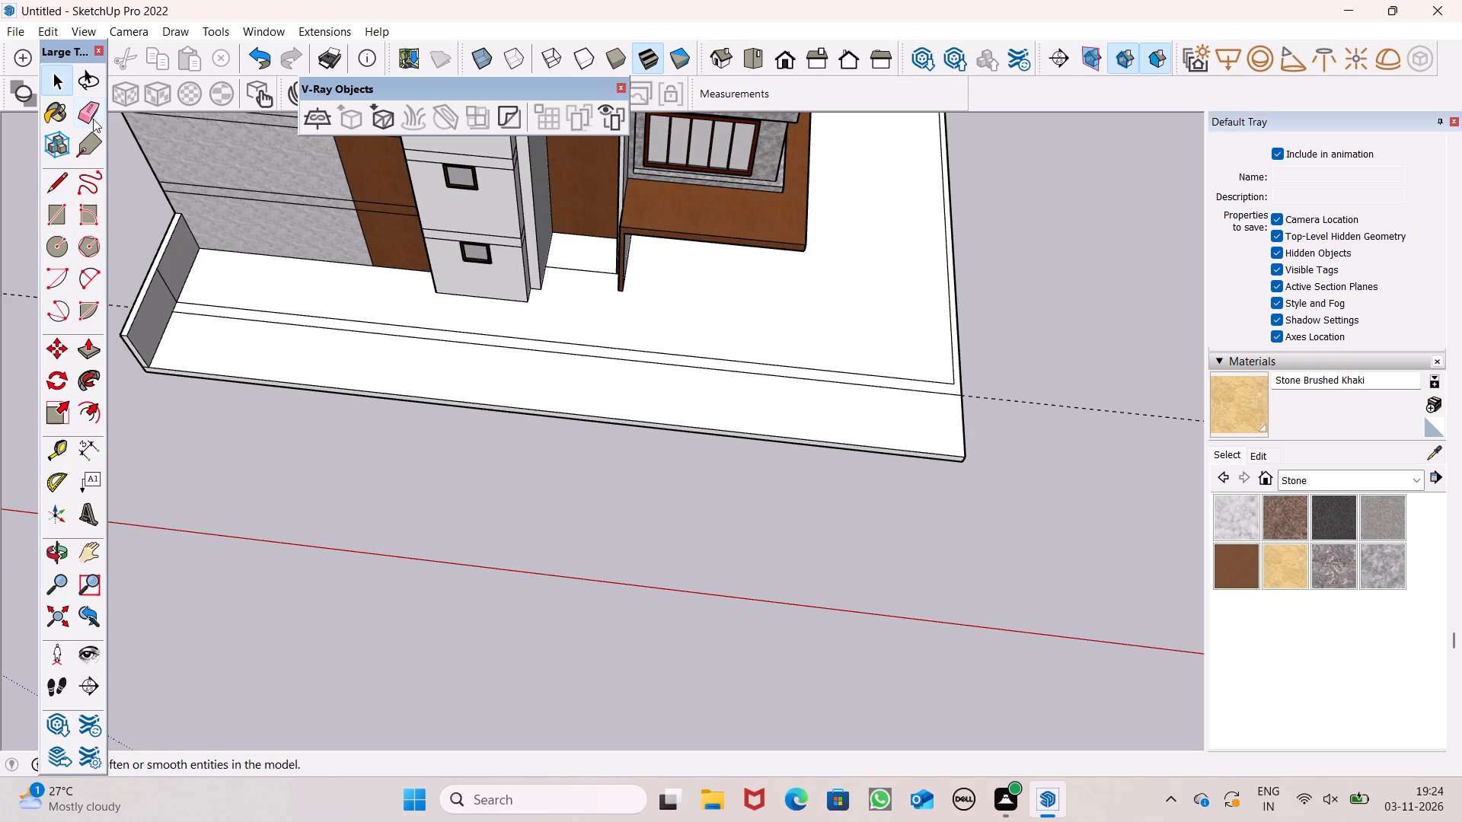
{"action": "left_click", "coordinate": [91, 117]}
{"action": "left_click_drag", "start_coordinate": [1051, 398], "coordinate": [1039, 437]}
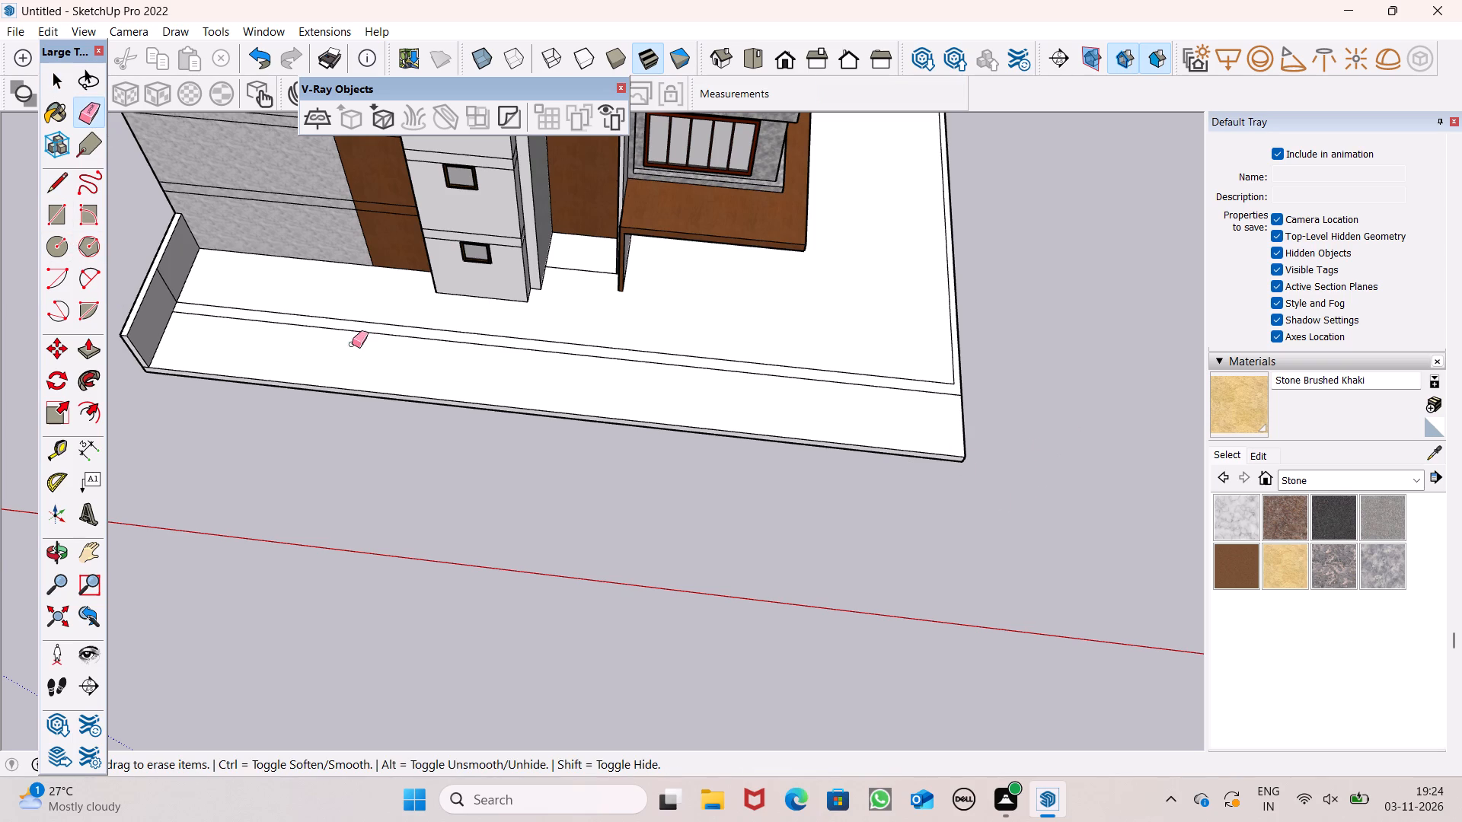
Draw a 9" line from the inner border corner at the slab's far end across to the outer edge.
{"action": "left_click", "coordinate": [60, 185]}
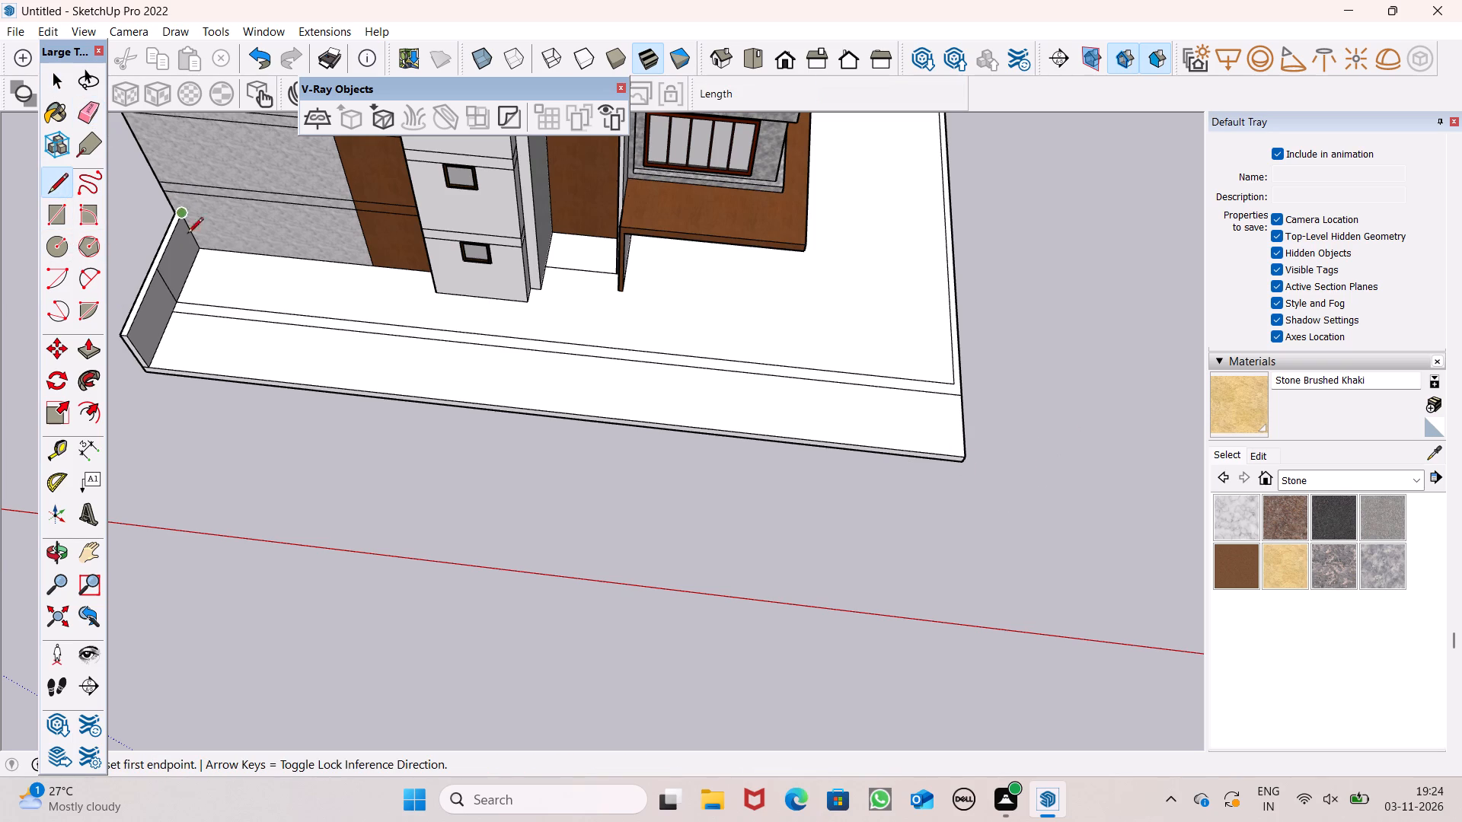
{"action": "scroll", "coordinate": [855, 398], "scroll_direction": "up", "scroll_amount": 5}
{"action": "scroll", "coordinate": [1011, 368], "scroll_direction": "up", "scroll_amount": 11}
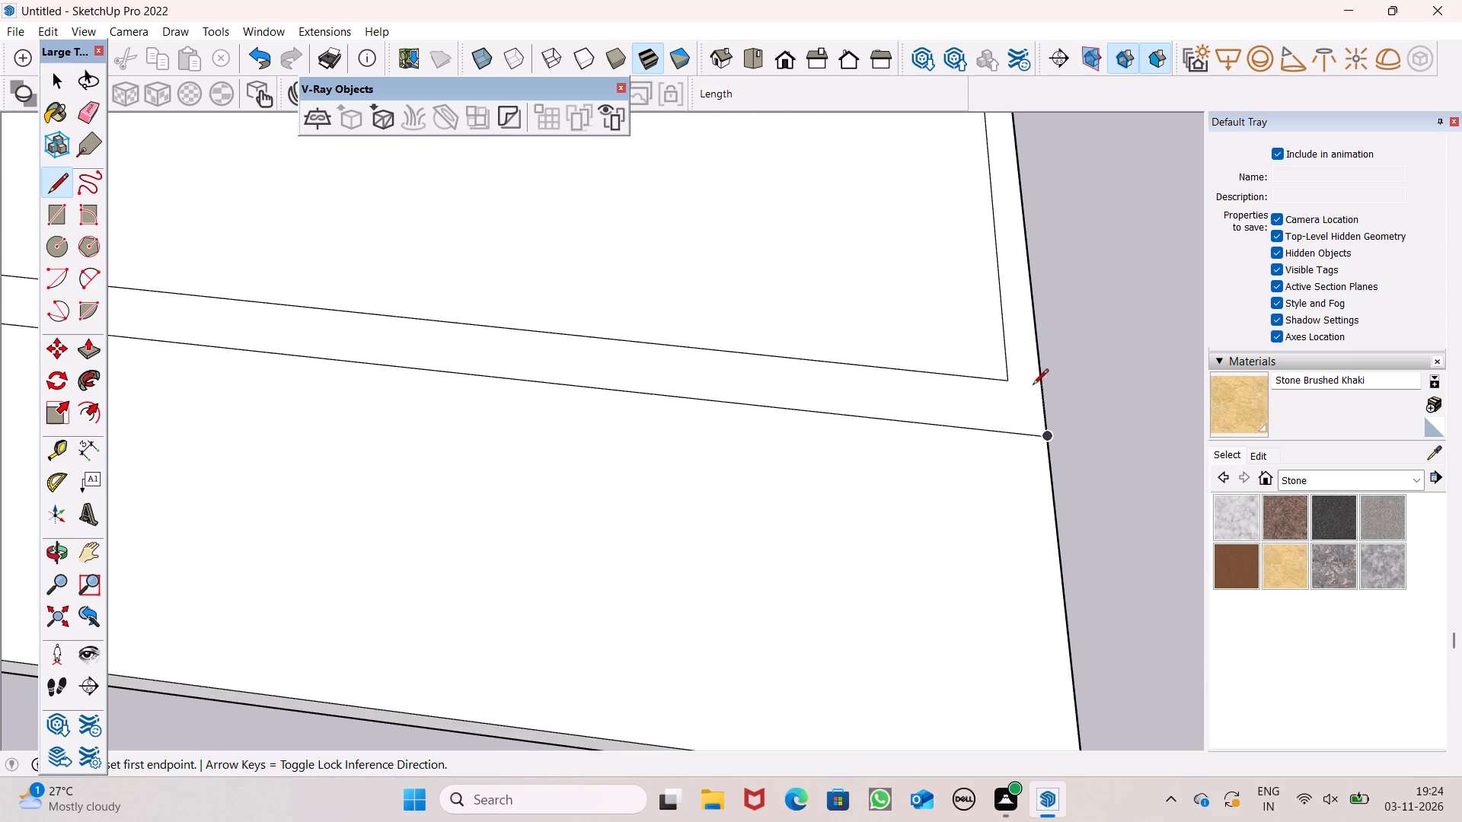
{"action": "left_click", "coordinate": [1006, 381]}
{"action": "left_click", "coordinate": [1036, 387]}
{"action": "key", "text": "space"}
{"action": "scroll", "coordinate": [1002, 378], "scroll_direction": "down", "scroll_amount": 17}
{"action": "scroll", "coordinate": [1020, 432], "scroll_direction": "down", "scroll_amount": 4}
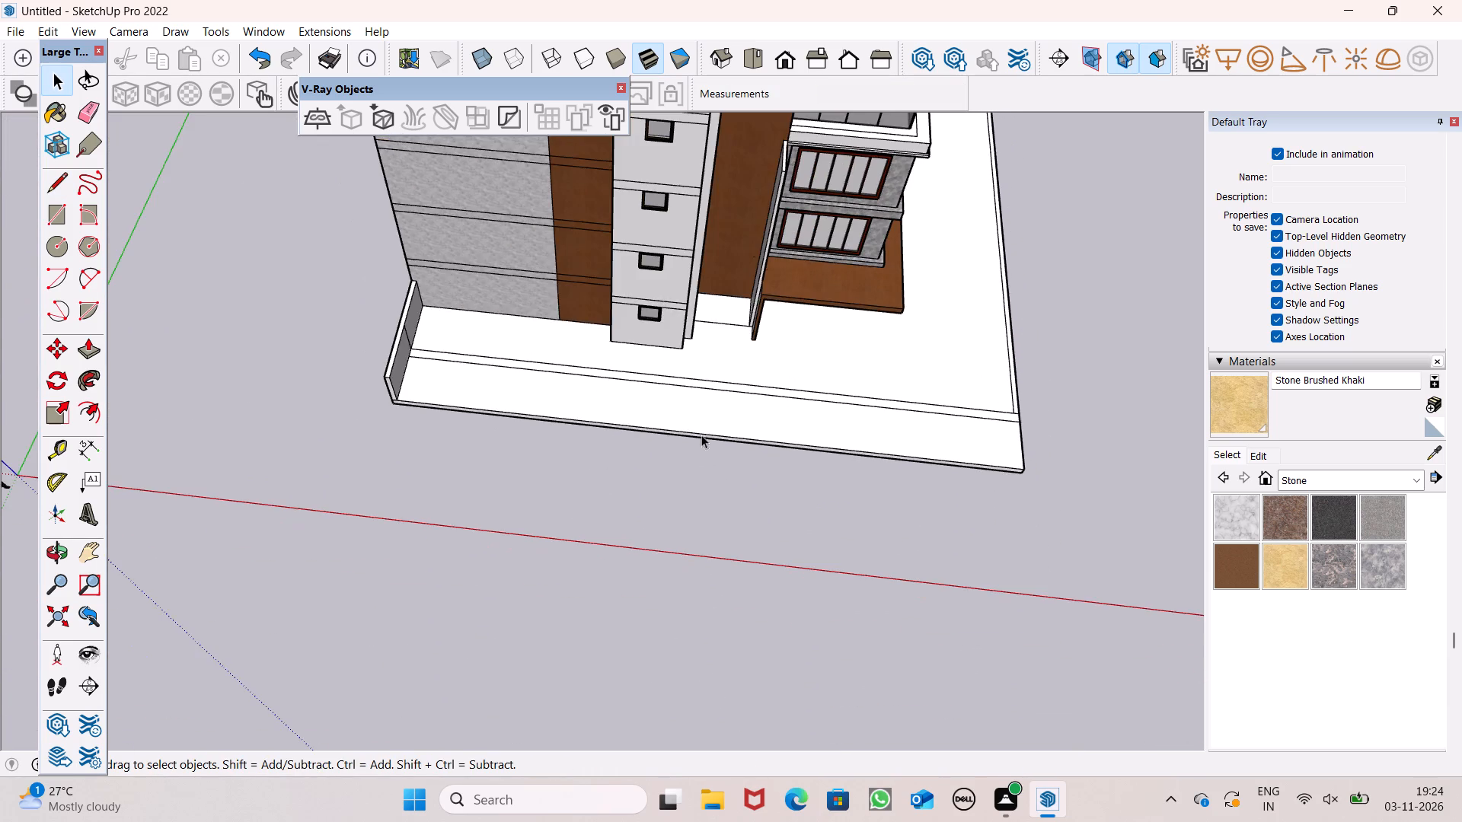
Check the height of the boundary wall's free end at the slab corner with the Dimension tool.
{"action": "middle_click_drag", "start_coordinate": [595, 410], "coordinate": [672, 131]}
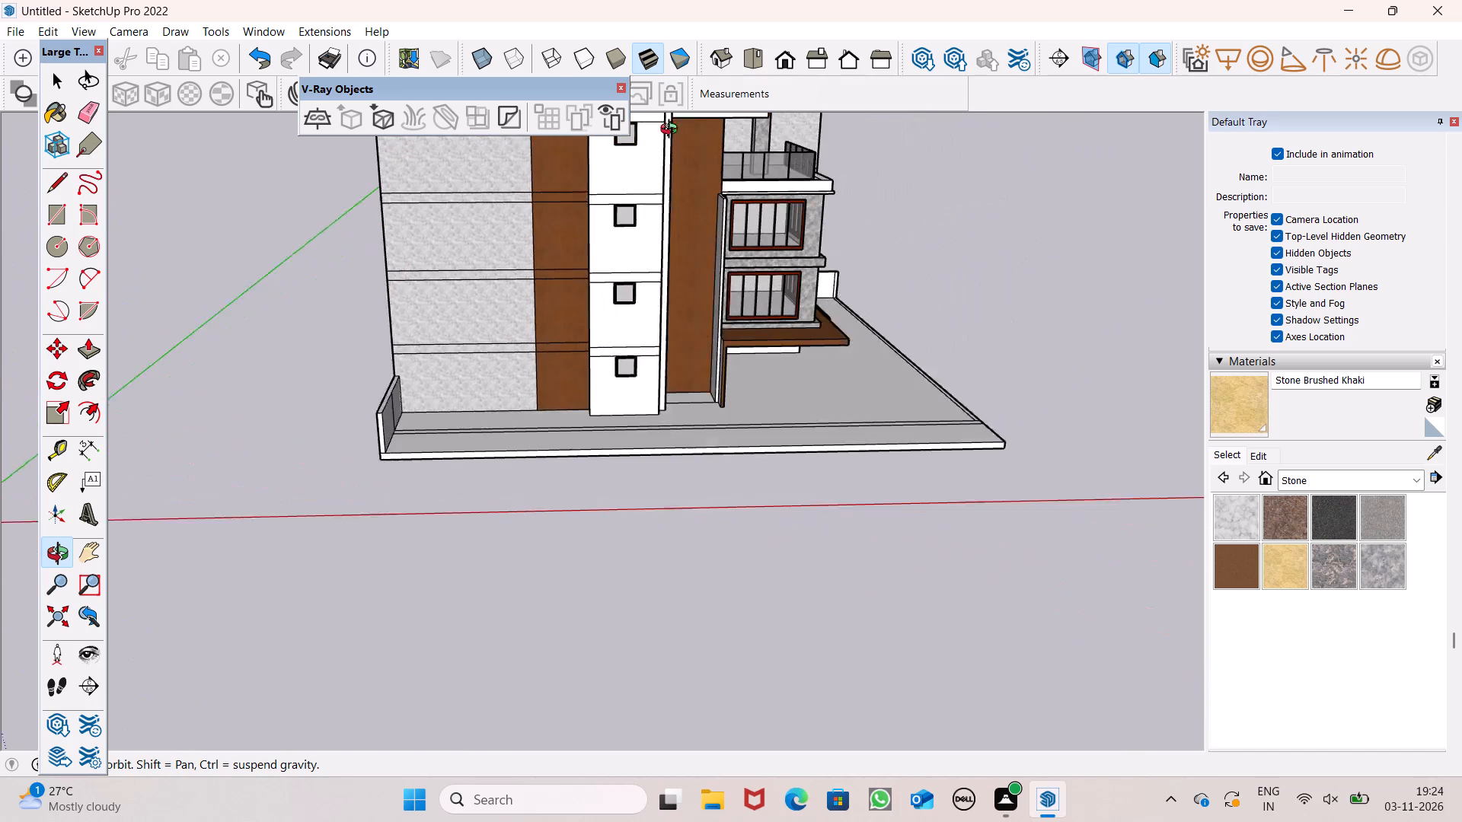
{"action": "middle_click_drag", "start_coordinate": [672, 131], "coordinate": [709, 122]}
{"action": "left_click", "coordinate": [93, 454]}
{"action": "middle_click_drag", "start_coordinate": [286, 499], "coordinate": [306, 454]}
{"action": "scroll", "coordinate": [306, 454], "scroll_direction": "up", "scroll_amount": 1}
{"action": "scroll", "coordinate": [581, 483], "scroll_direction": "down", "scroll_amount": 1}
{"action": "scroll", "coordinate": [379, 486], "scroll_direction": "up", "scroll_amount": 6}
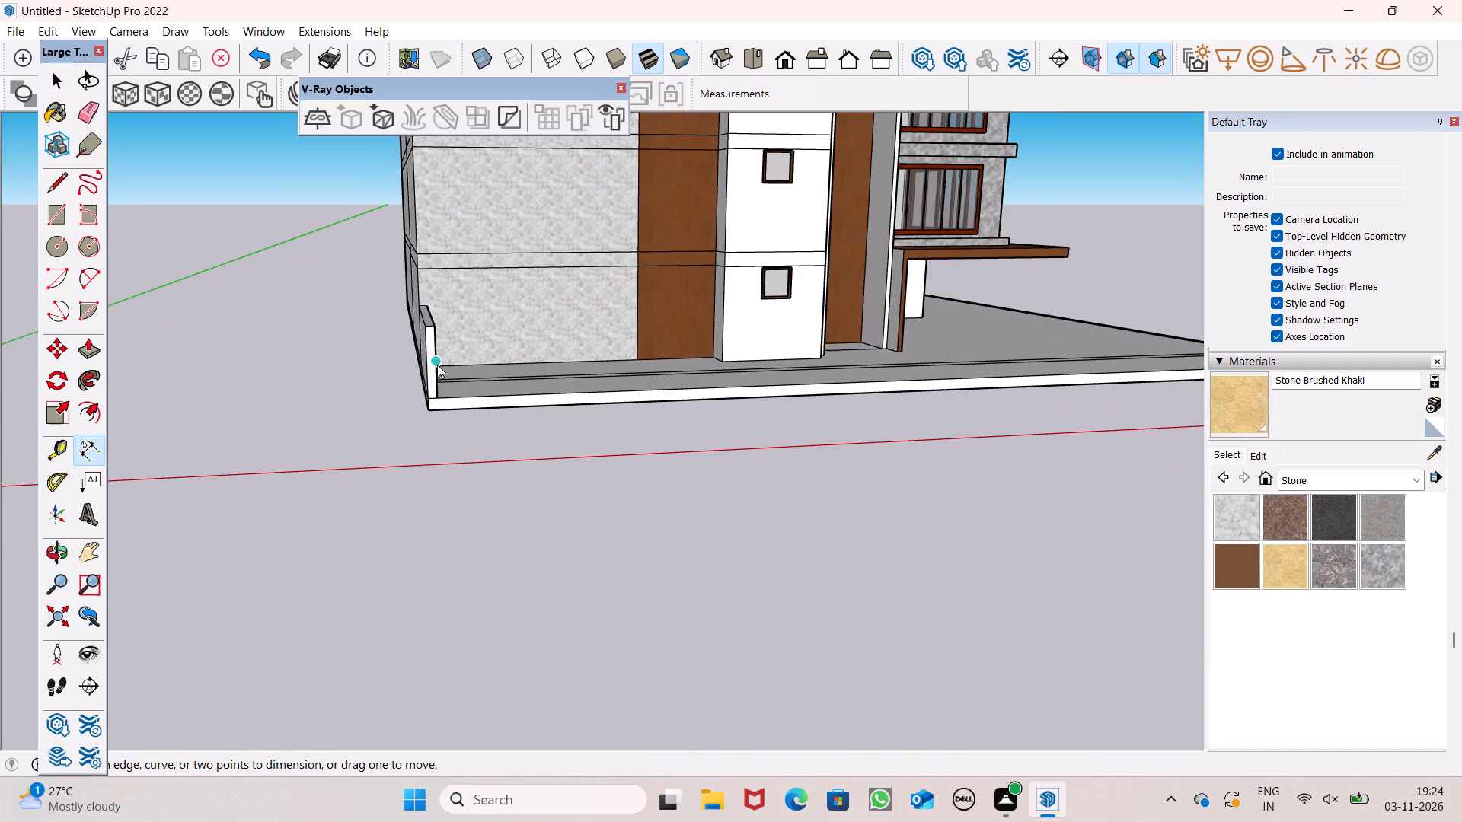
{"action": "scroll", "coordinate": [429, 346], "scroll_direction": "up", "scroll_amount": 7}
{"action": "left_click", "coordinate": [427, 314]}
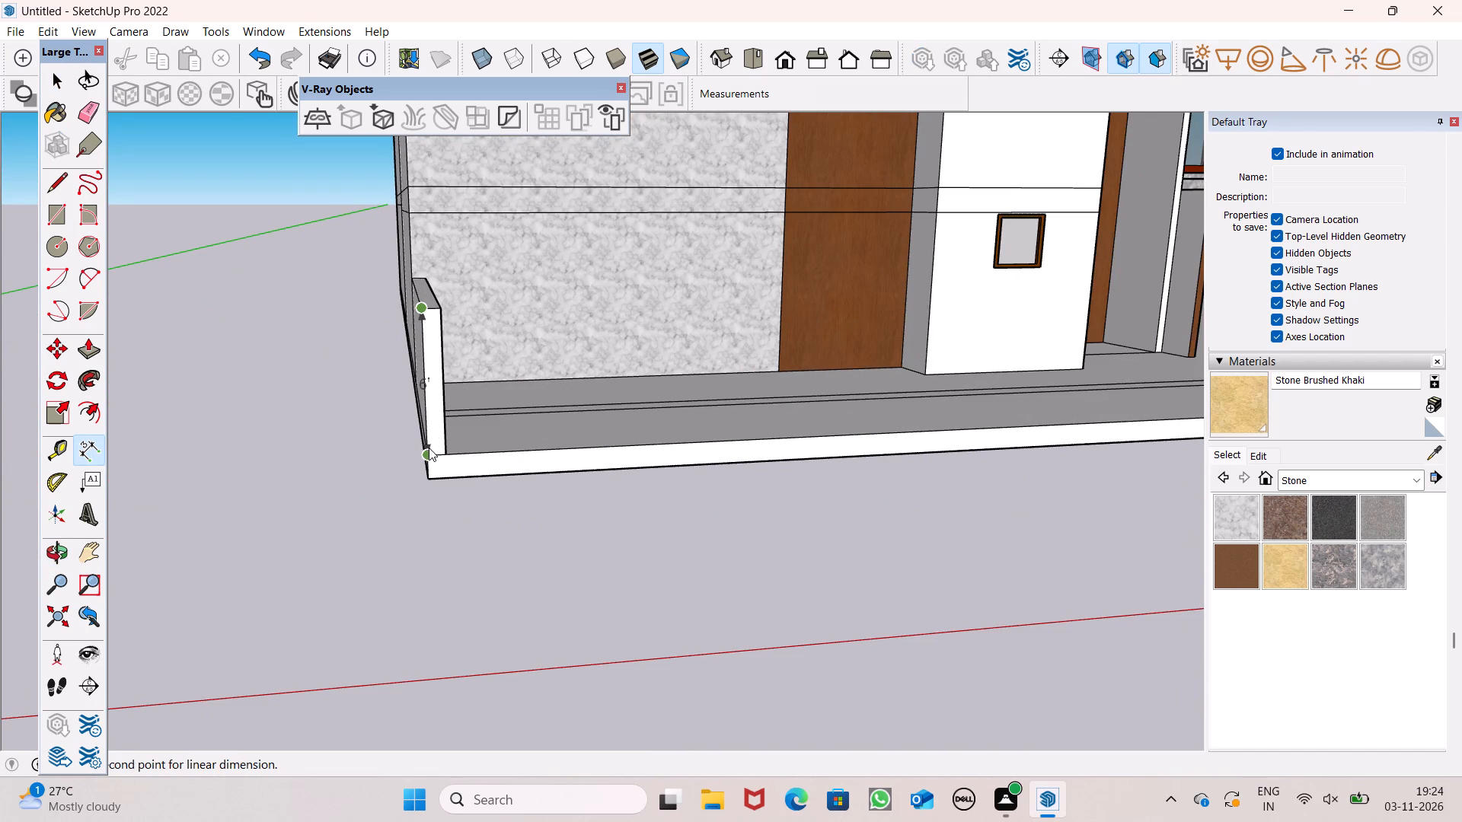
{"action": "key", "text": "space"}
Examine the widened slab, its new border strip and the corner boundary wall from several angles.
{"action": "scroll", "coordinate": [159, 391], "scroll_direction": "down", "scroll_amount": 6}
{"action": "middle_click_drag", "start_coordinate": [492, 450], "coordinate": [265, 485]}
{"action": "scroll", "coordinate": [270, 483], "scroll_direction": "up", "scroll_amount": 1}
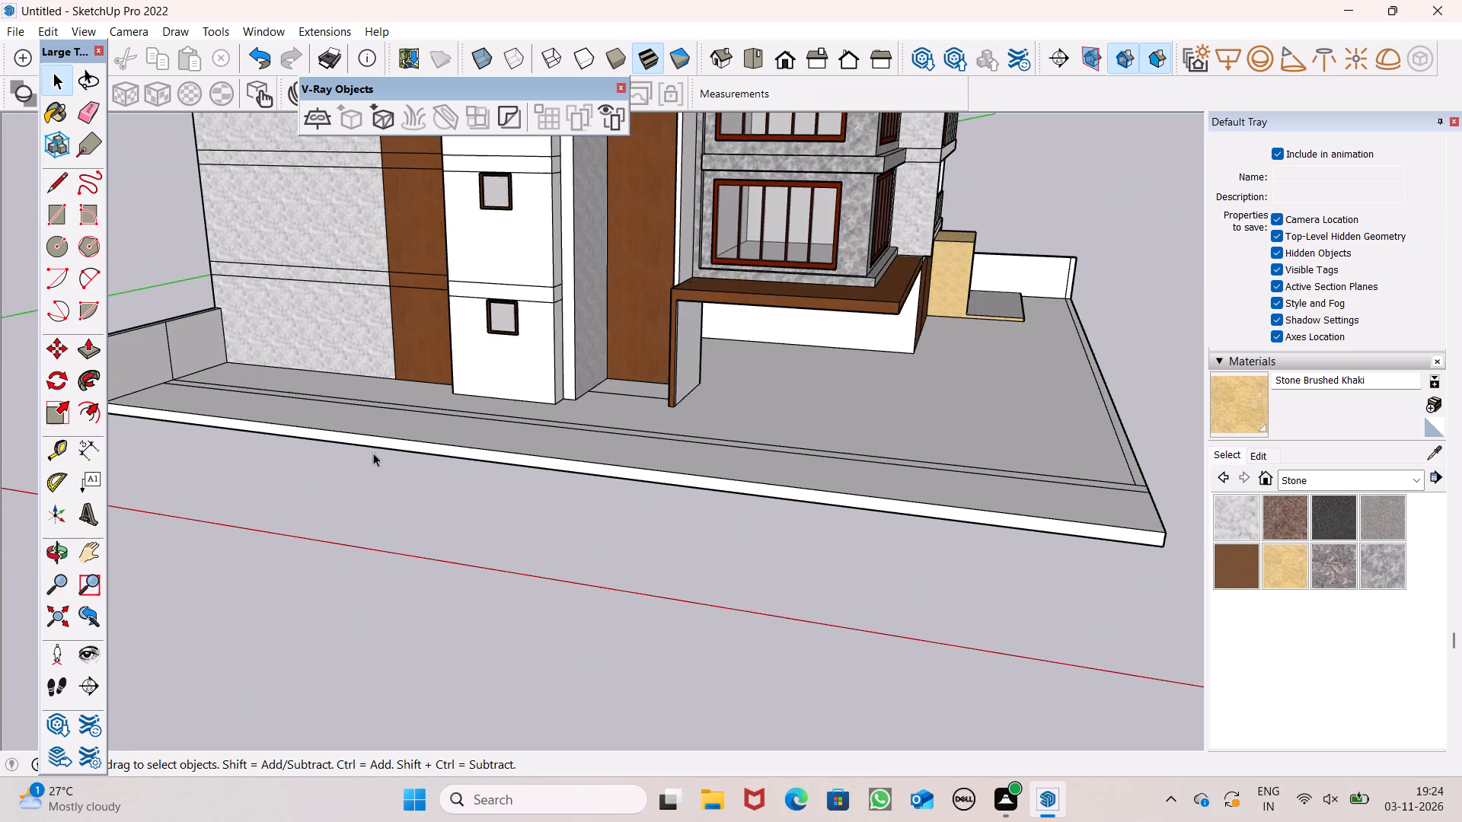
{"action": "scroll", "coordinate": [496, 444], "scroll_direction": "down", "scroll_amount": 4}
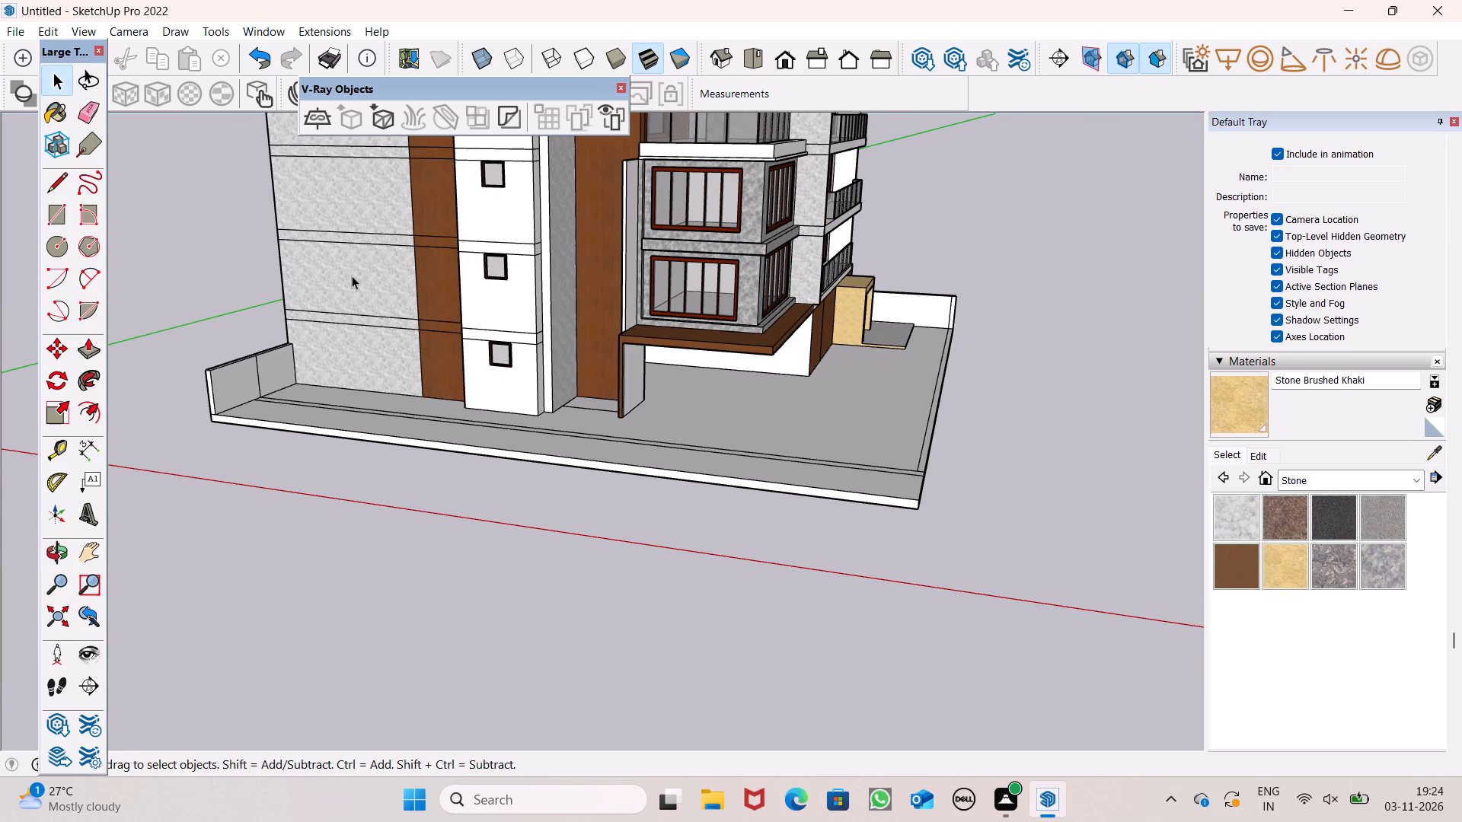
{"action": "scroll", "coordinate": [352, 276], "scroll_direction": "down", "scroll_amount": 6}
{"action": "middle_click_drag", "start_coordinate": [452, 388], "coordinate": [582, 540]}
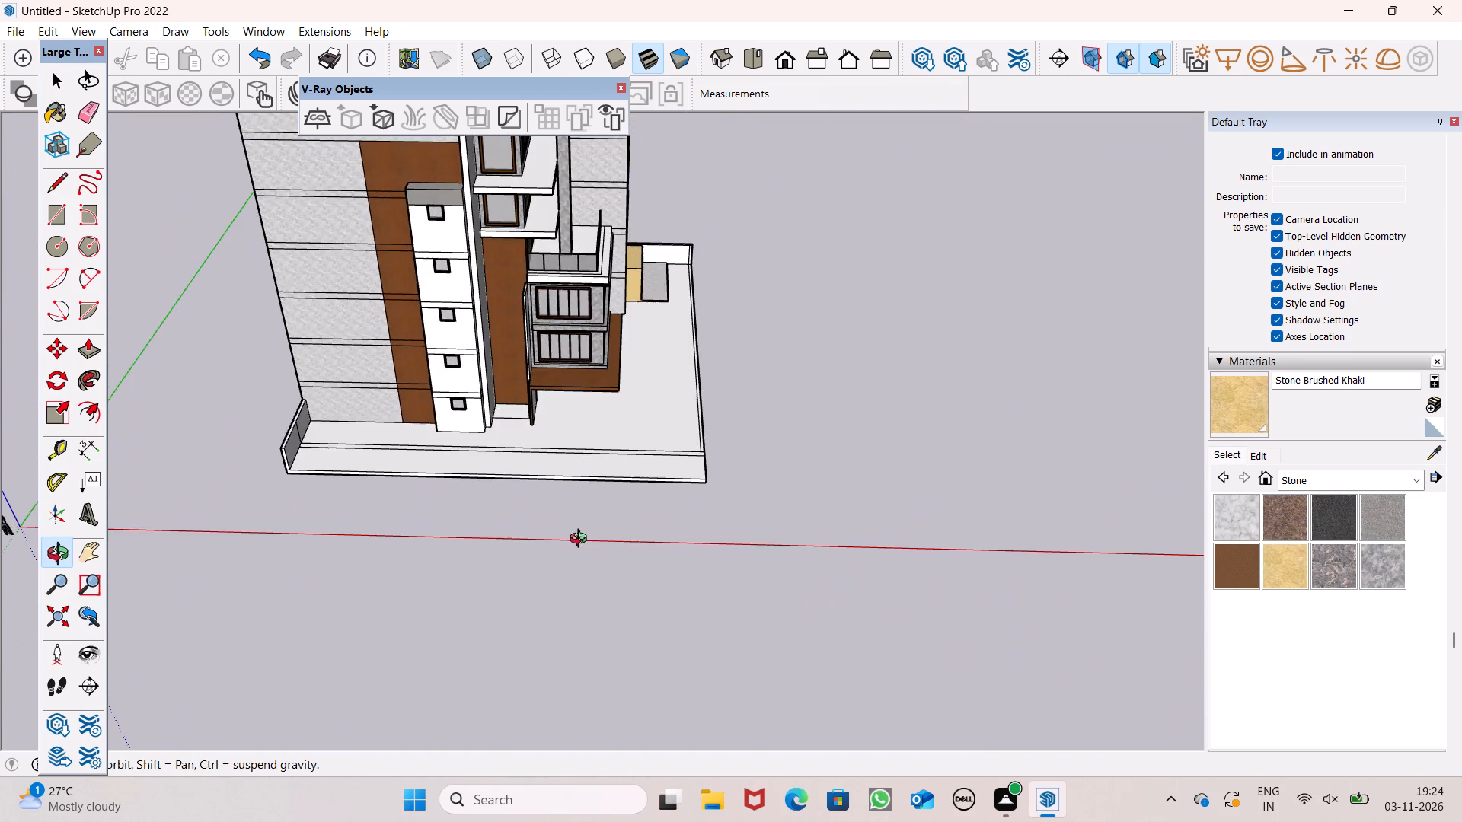
{"action": "middle_click_drag", "start_coordinate": [582, 540], "coordinate": [551, 524]}
{"action": "scroll", "coordinate": [719, 387], "scroll_direction": "down", "scroll_amount": 3}
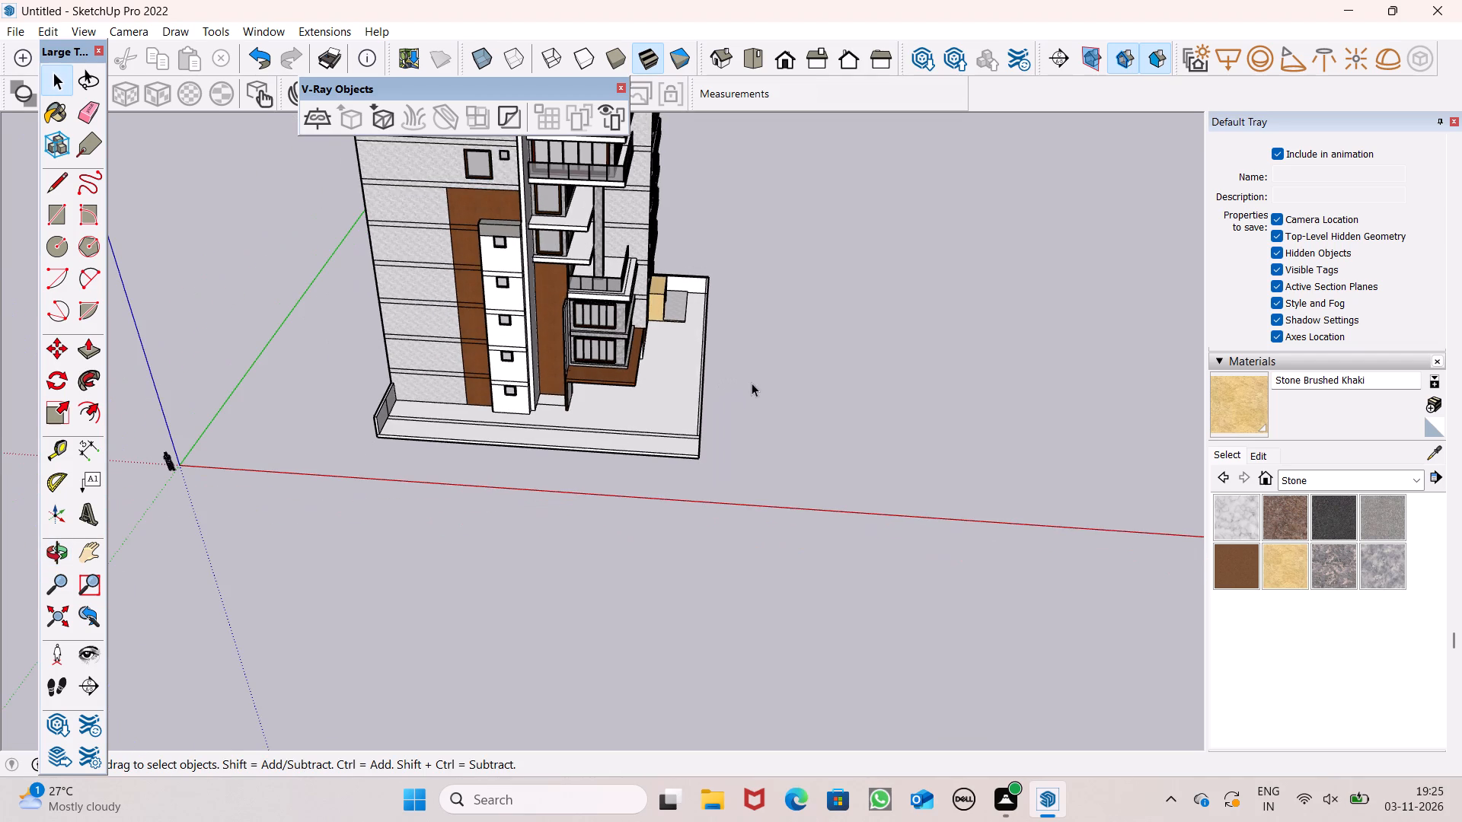
{"action": "scroll", "coordinate": [863, 258], "scroll_direction": "down", "scroll_amount": 2}
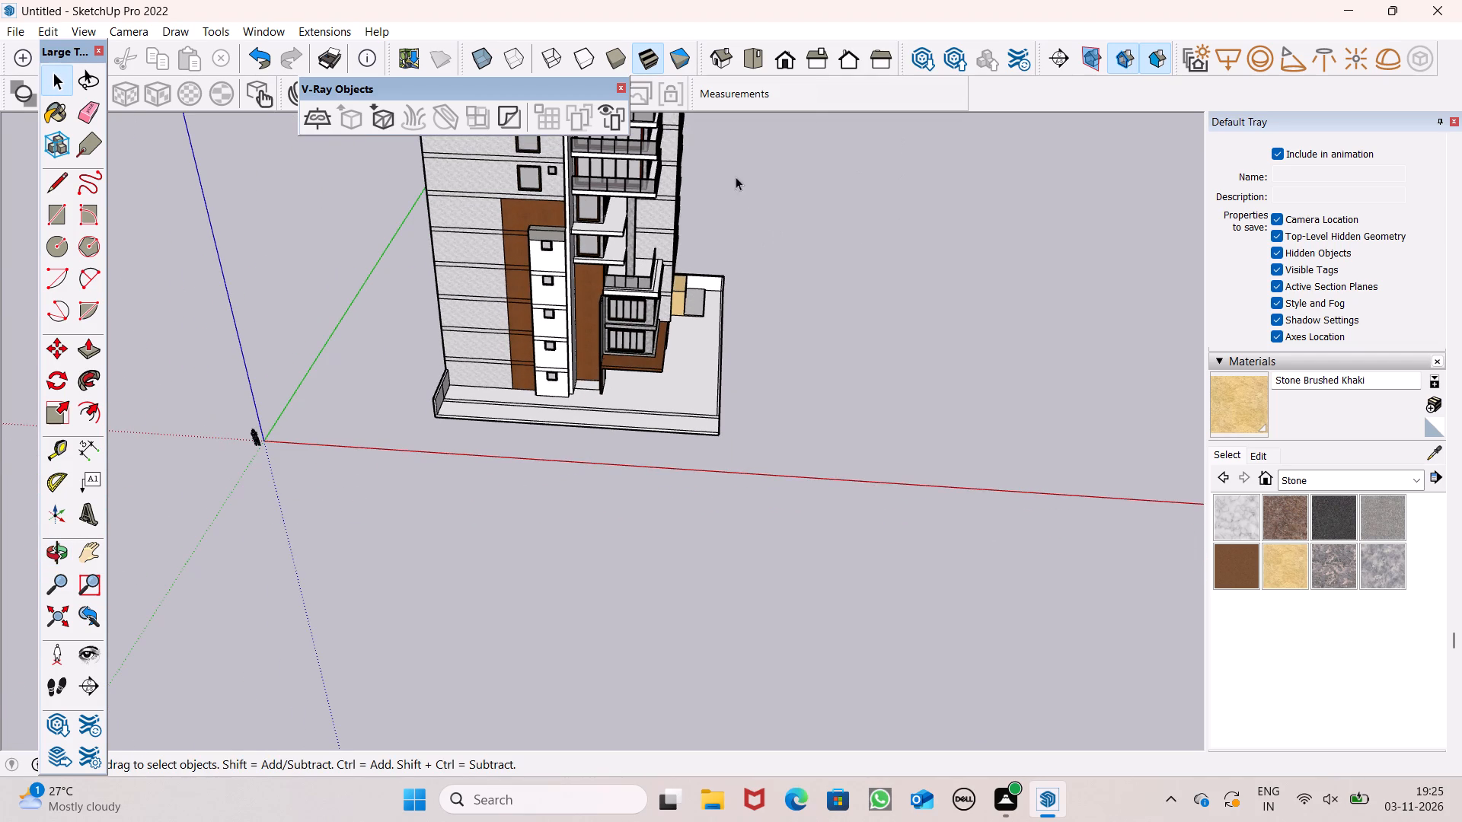
{"action": "scroll", "coordinate": [797, 274], "scroll_direction": "down", "scroll_amount": 1}
{"action": "middle_click_drag", "start_coordinate": [739, 350], "coordinate": [711, 438]}
{"action": "scroll", "coordinate": [473, 383], "scroll_direction": "up", "scroll_amount": 2}
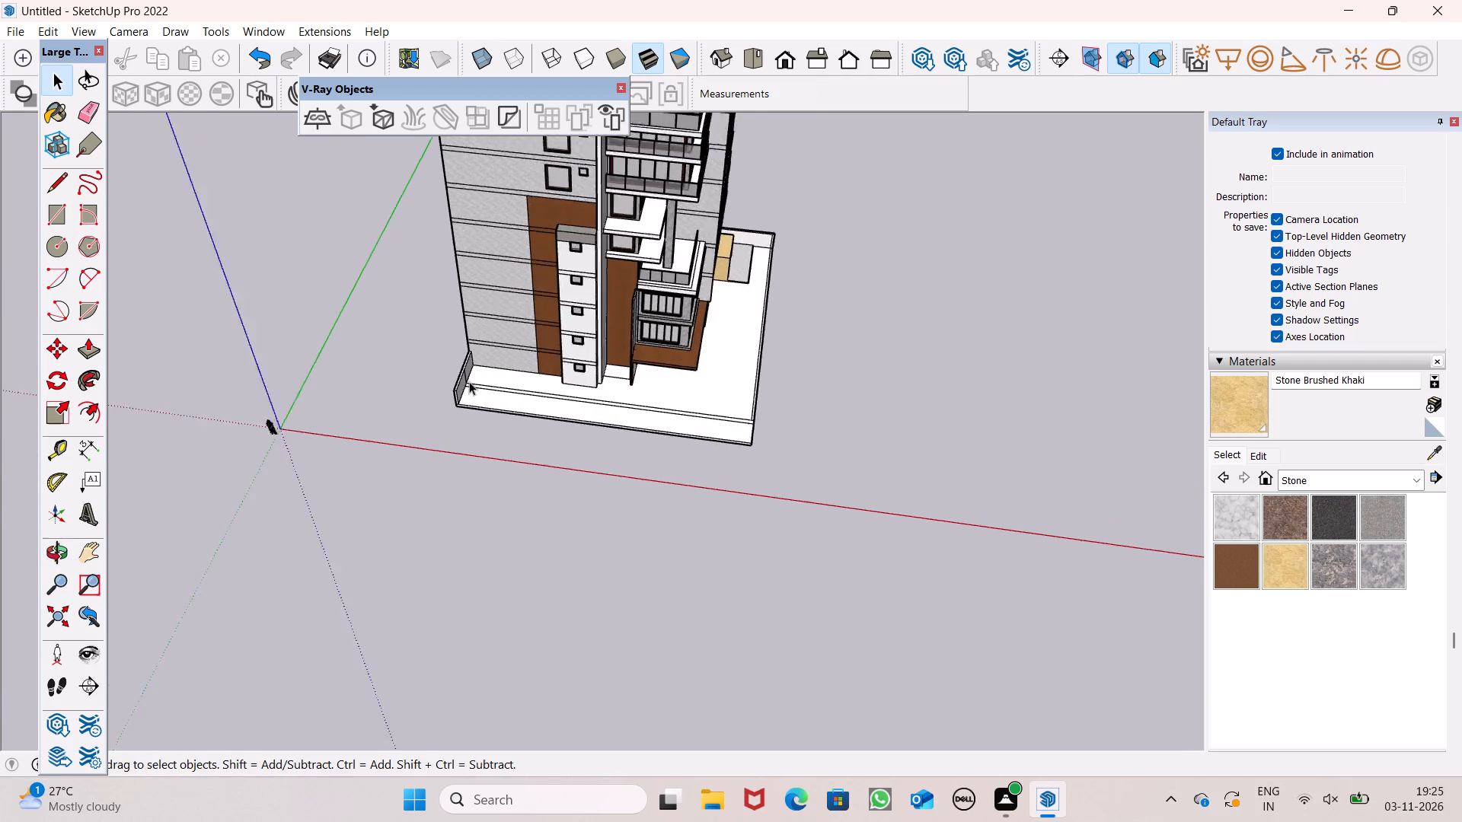
{"action": "scroll", "coordinate": [469, 381], "scroll_direction": "up", "scroll_amount": 6}
{"action": "middle_click_drag", "start_coordinate": [483, 409], "coordinate": [482, 368]}
{"action": "scroll", "coordinate": [482, 368], "scroll_direction": "up", "scroll_amount": 7}
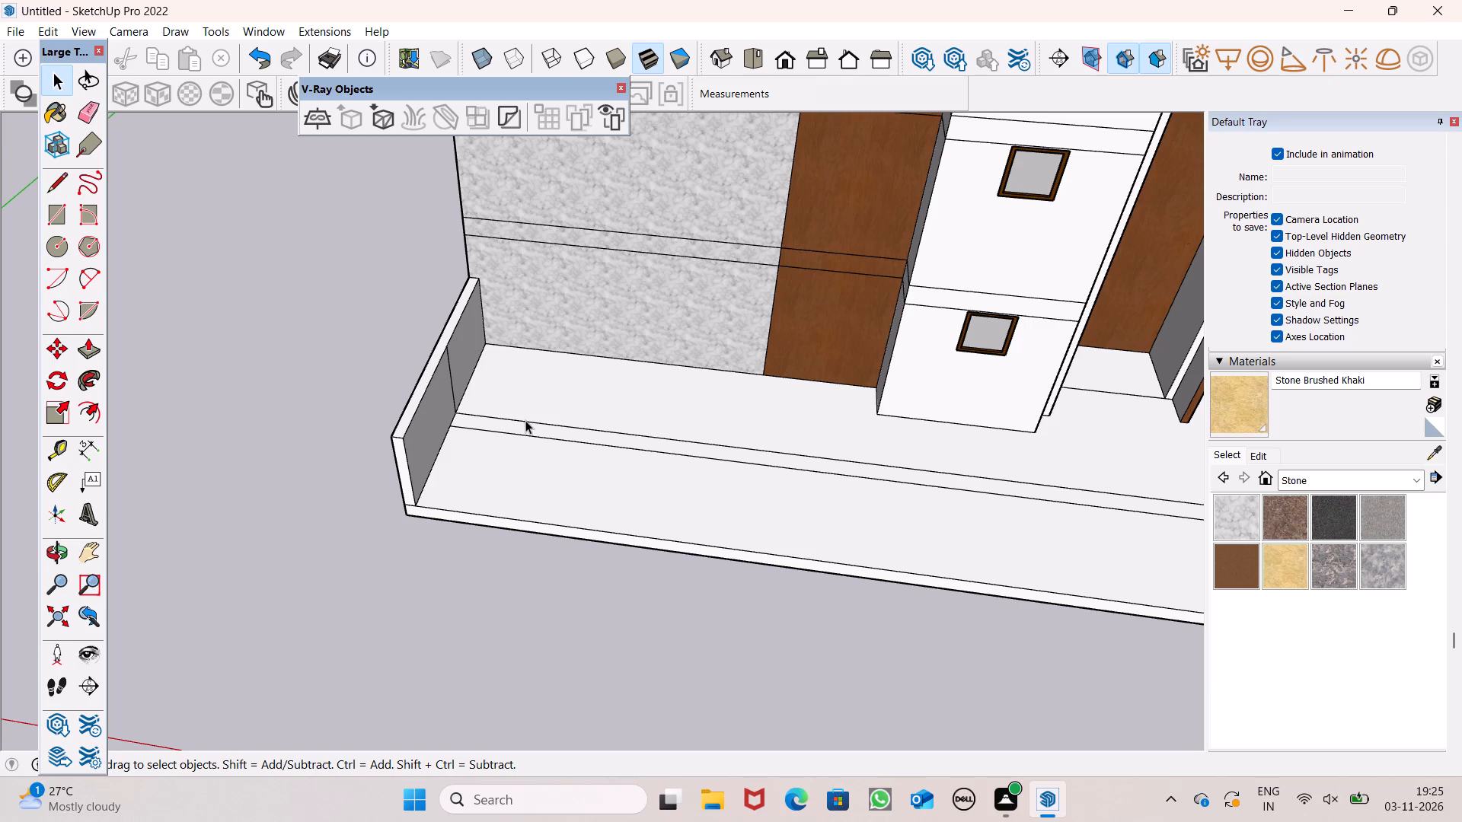
{"action": "middle_click_drag", "start_coordinate": [527, 417], "coordinate": [525, 430]}
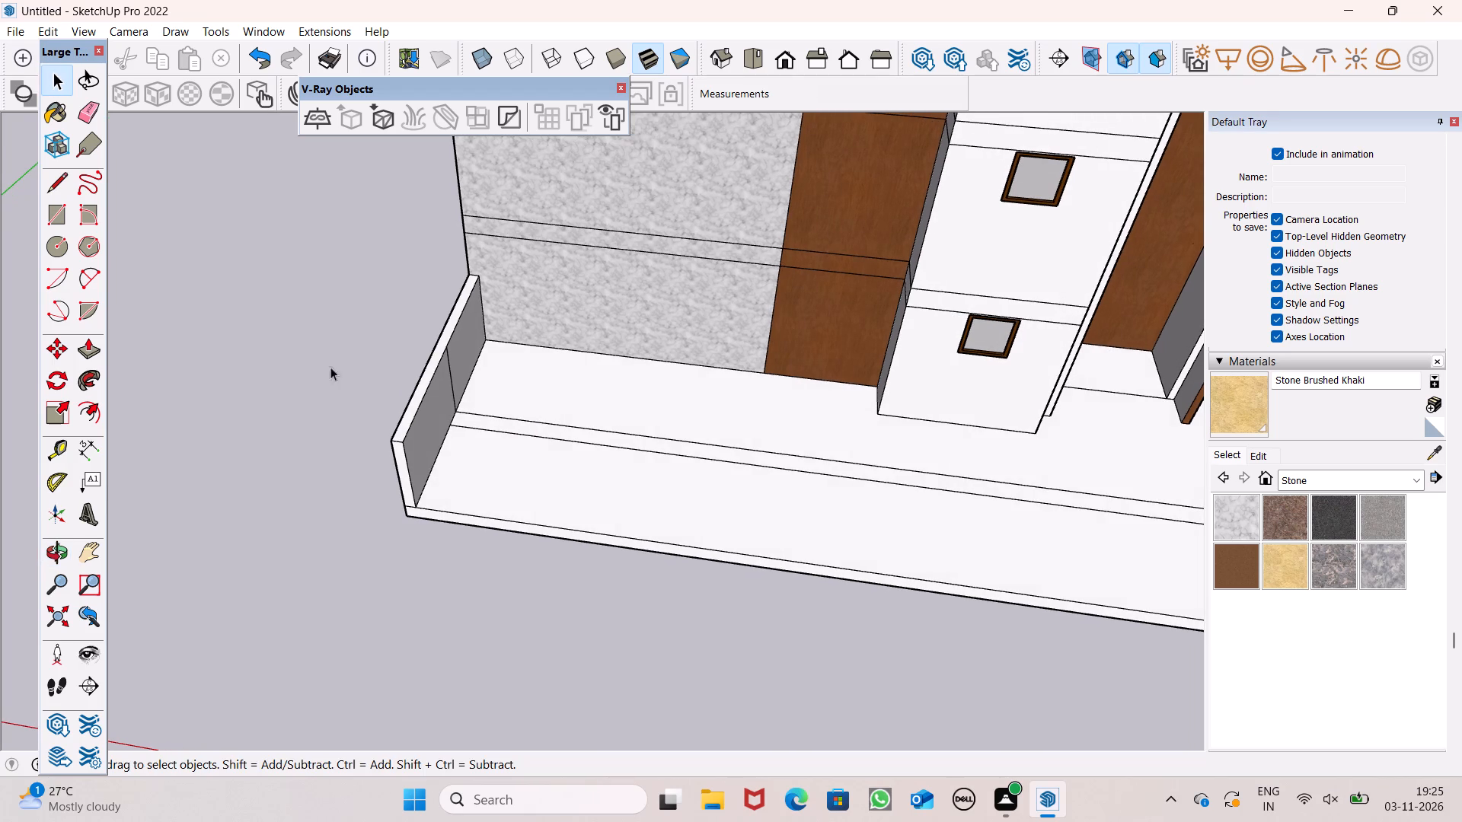
{"action": "scroll", "coordinate": [282, 368], "scroll_direction": "down", "scroll_amount": 3}
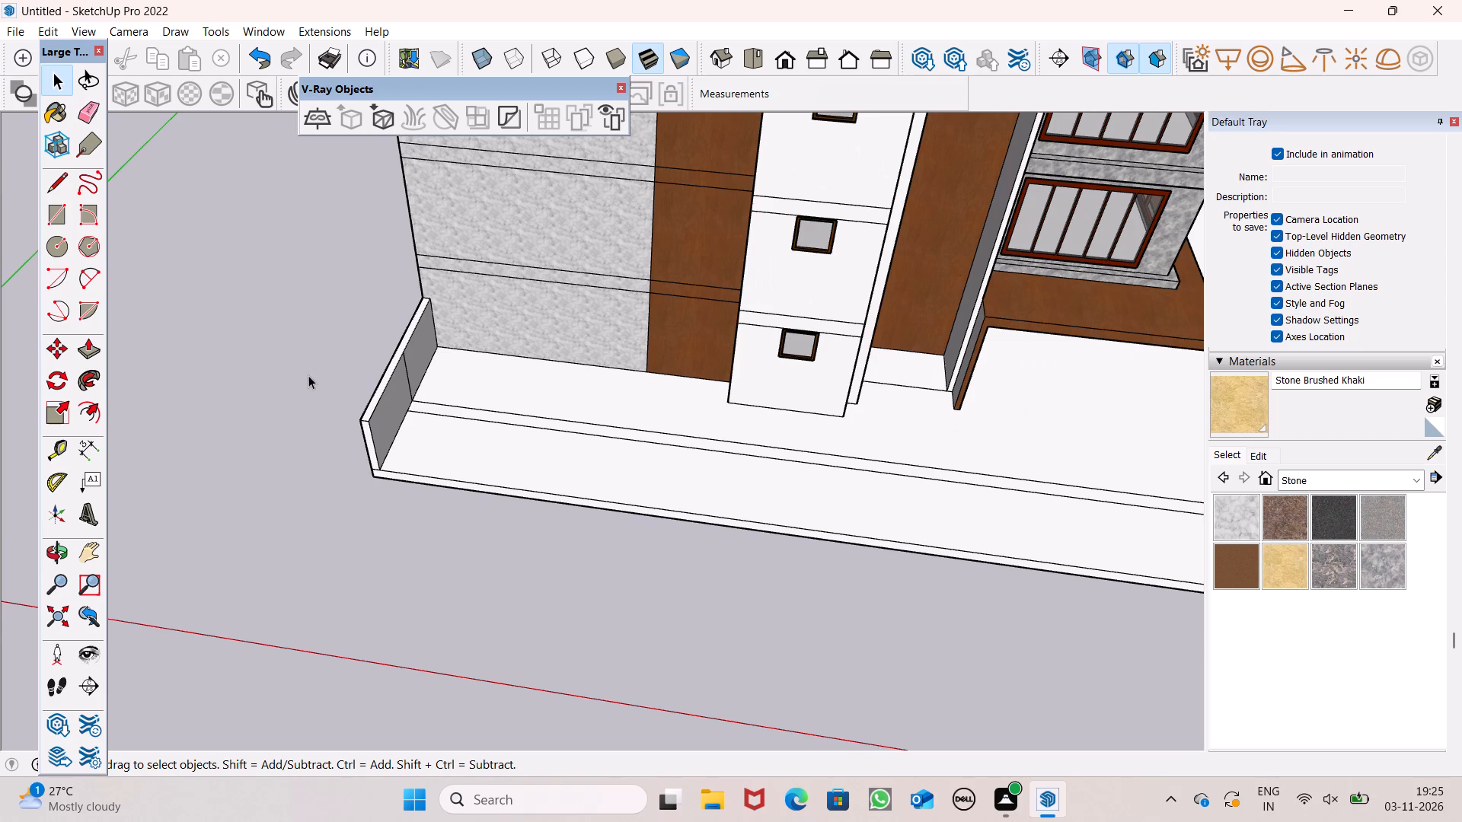
{"action": "middle_click_drag", "start_coordinate": [436, 460], "coordinate": [386, 316]}
{"action": "scroll", "coordinate": [387, 307], "scroll_direction": "up", "scroll_amount": 1}
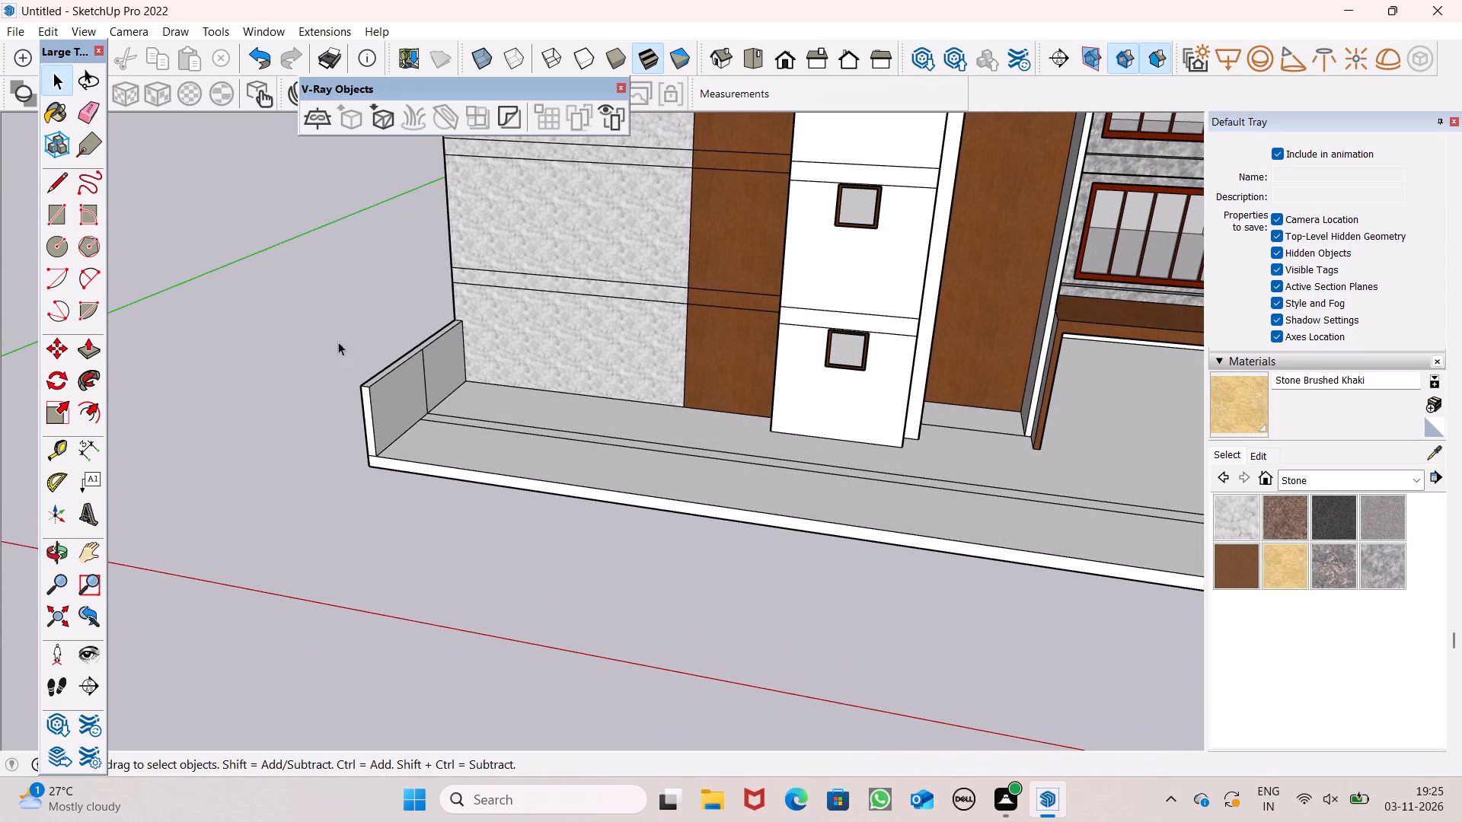
Raise the border strip along the slab's widened side by about 5 5/16" with Push/Pull.
{"action": "left_click", "coordinate": [85, 347]}
{"action": "middle_click_drag", "start_coordinate": [292, 402], "coordinate": [401, 470]}
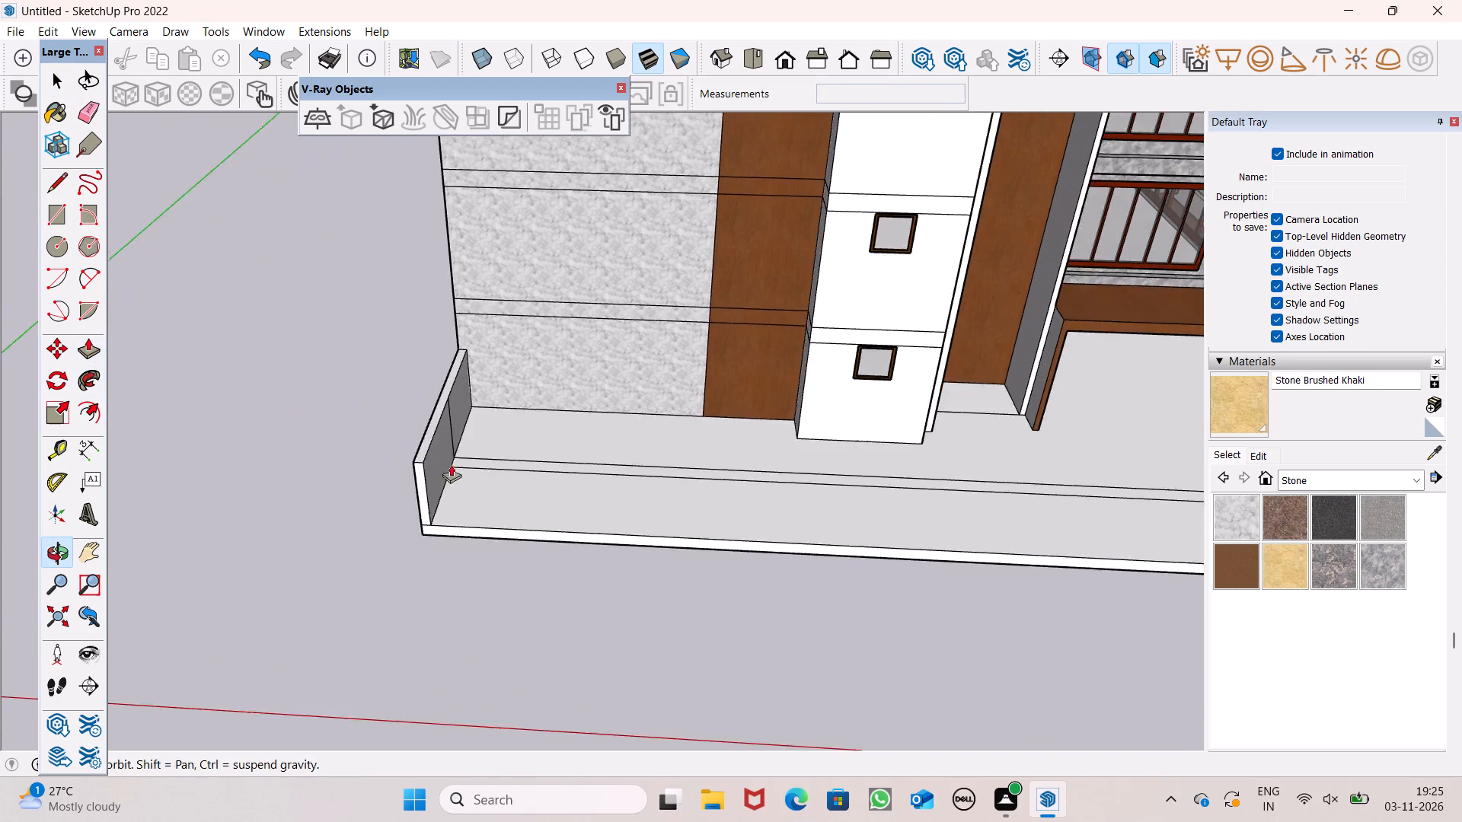
{"action": "scroll", "coordinate": [465, 462], "scroll_direction": "up", "scroll_amount": 11}
{"action": "scroll", "coordinate": [259, 396], "scroll_direction": "down", "scroll_amount": 2}
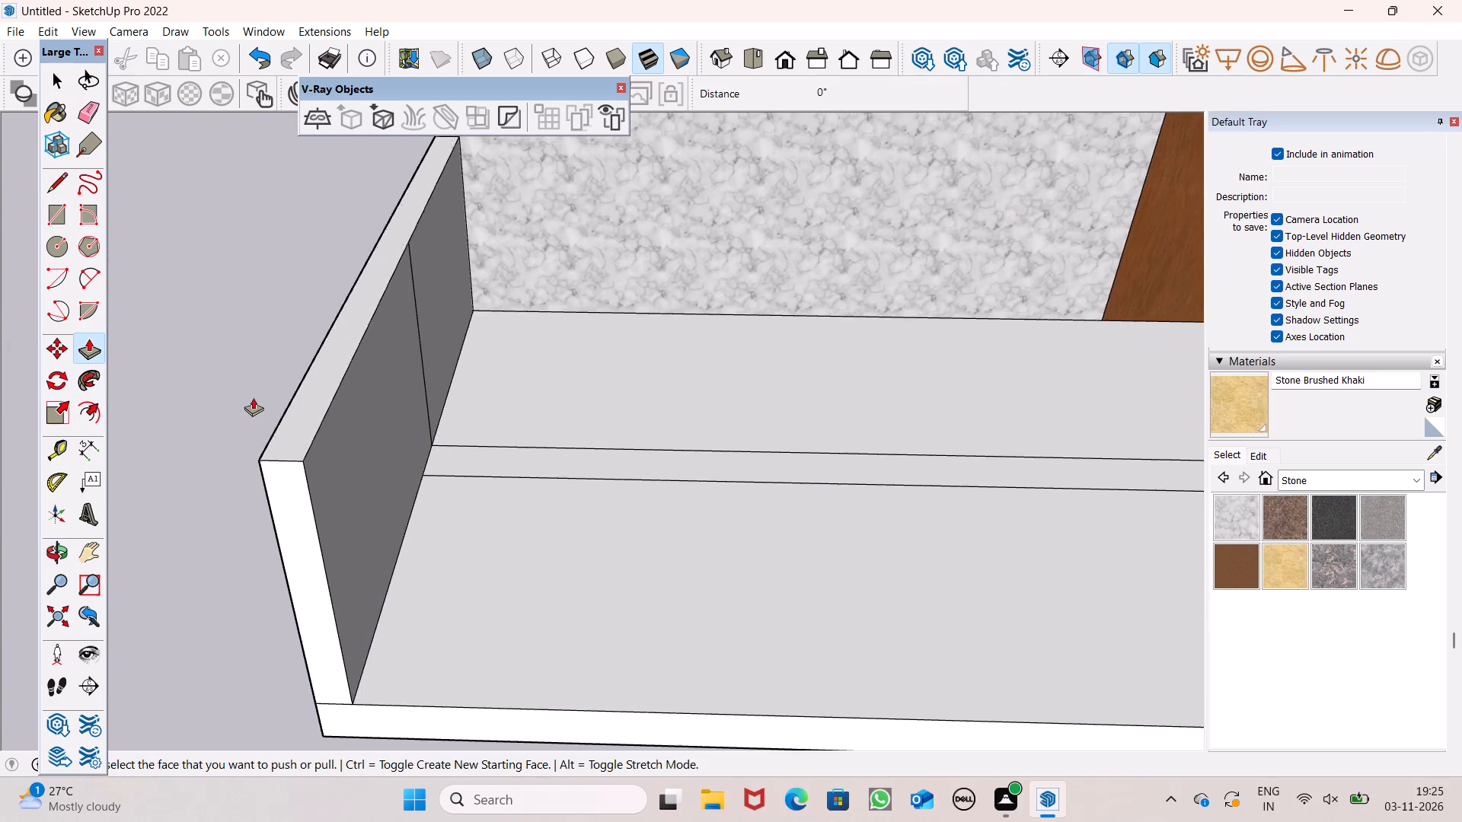
{"action": "scroll", "coordinate": [253, 397], "scroll_direction": "down", "scroll_amount": 4}
{"action": "scroll", "coordinate": [364, 416], "scroll_direction": "up", "scroll_amount": 1}
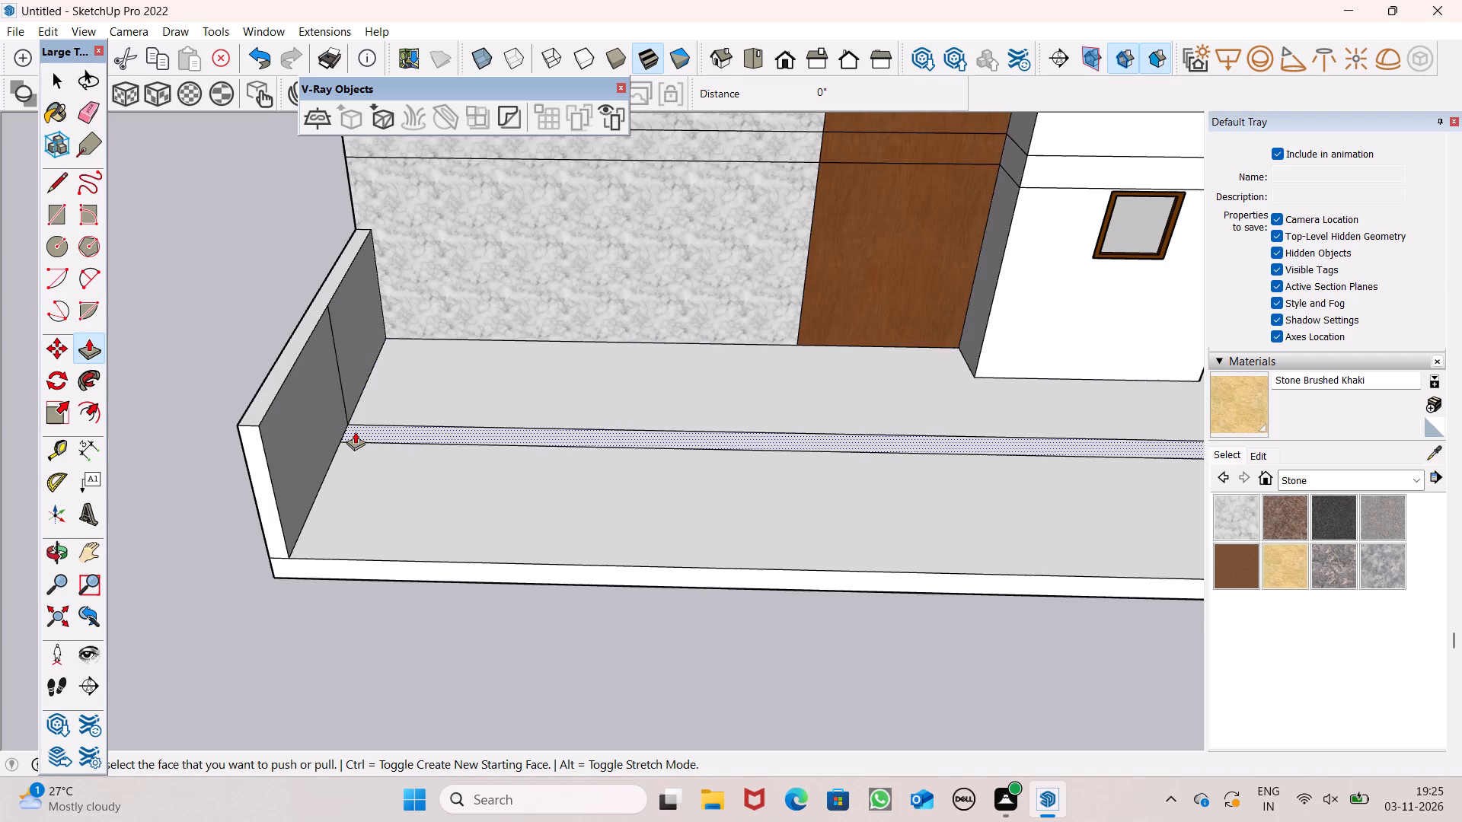
{"action": "scroll", "coordinate": [355, 432], "scroll_direction": "up", "scroll_amount": 5}
{"action": "left_click_drag", "start_coordinate": [355, 436], "coordinate": [346, 423]}
{"action": "scroll", "coordinate": [230, 243], "scroll_direction": "down", "scroll_amount": 5}
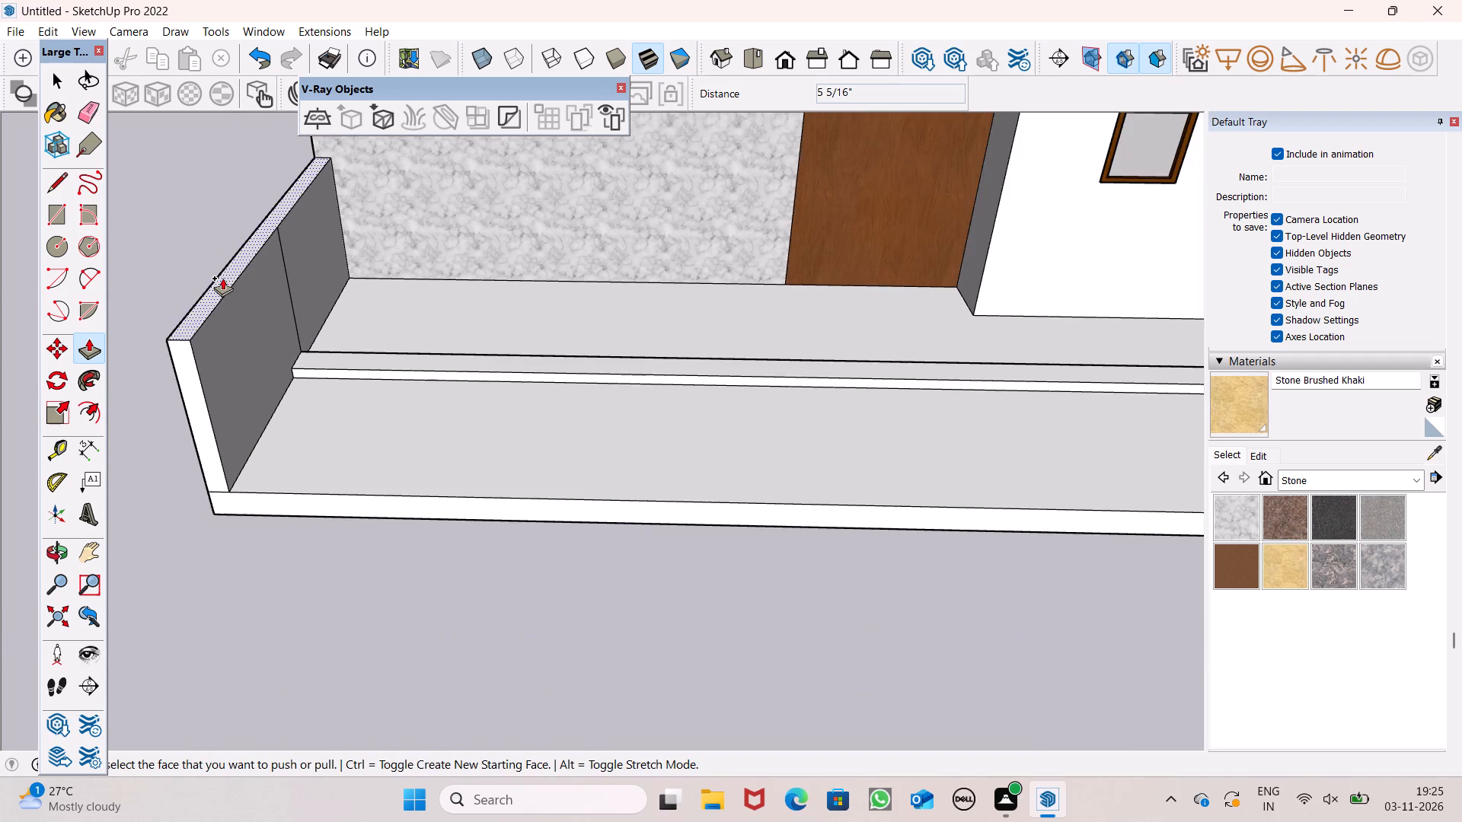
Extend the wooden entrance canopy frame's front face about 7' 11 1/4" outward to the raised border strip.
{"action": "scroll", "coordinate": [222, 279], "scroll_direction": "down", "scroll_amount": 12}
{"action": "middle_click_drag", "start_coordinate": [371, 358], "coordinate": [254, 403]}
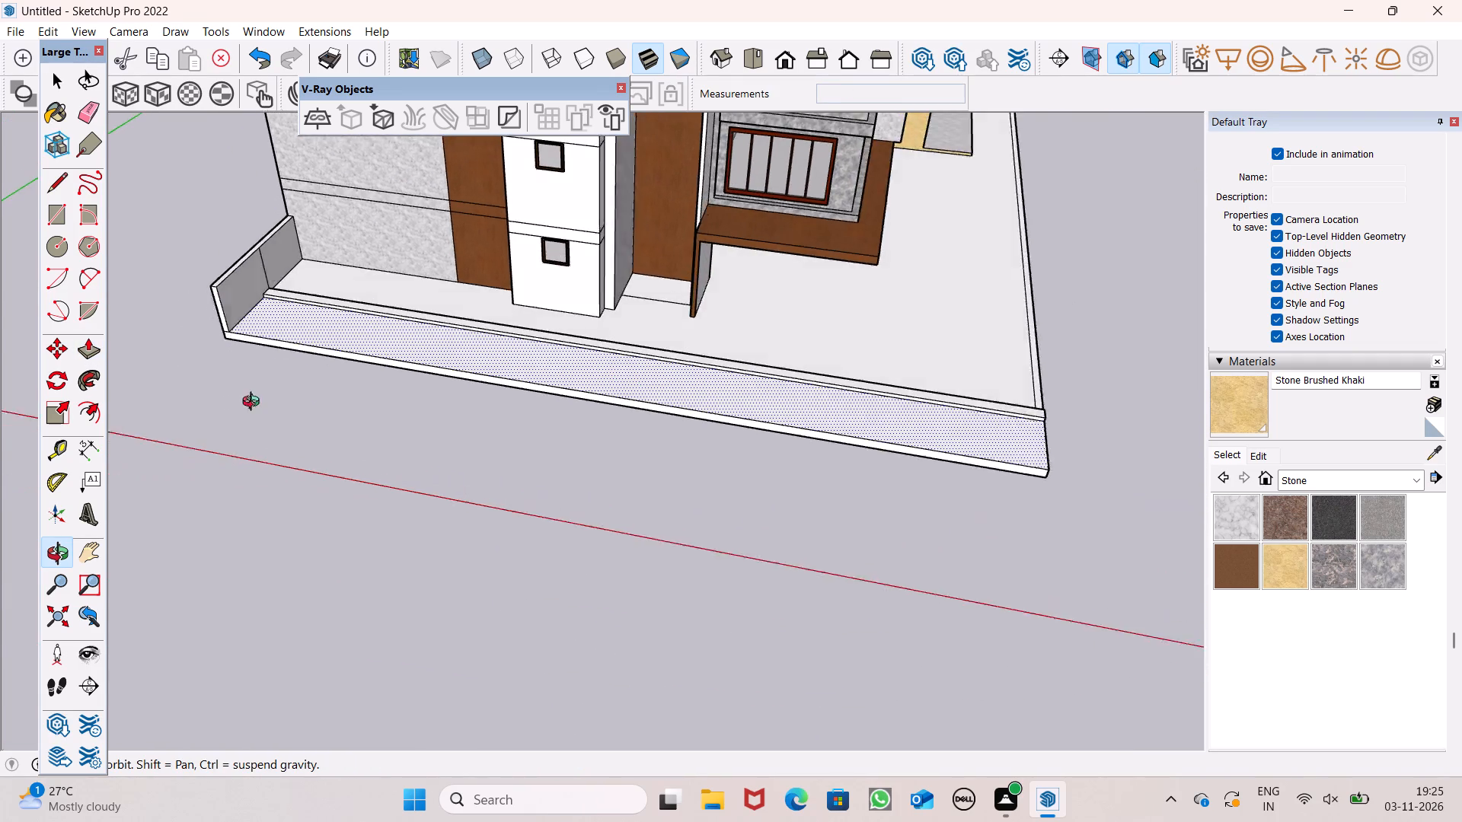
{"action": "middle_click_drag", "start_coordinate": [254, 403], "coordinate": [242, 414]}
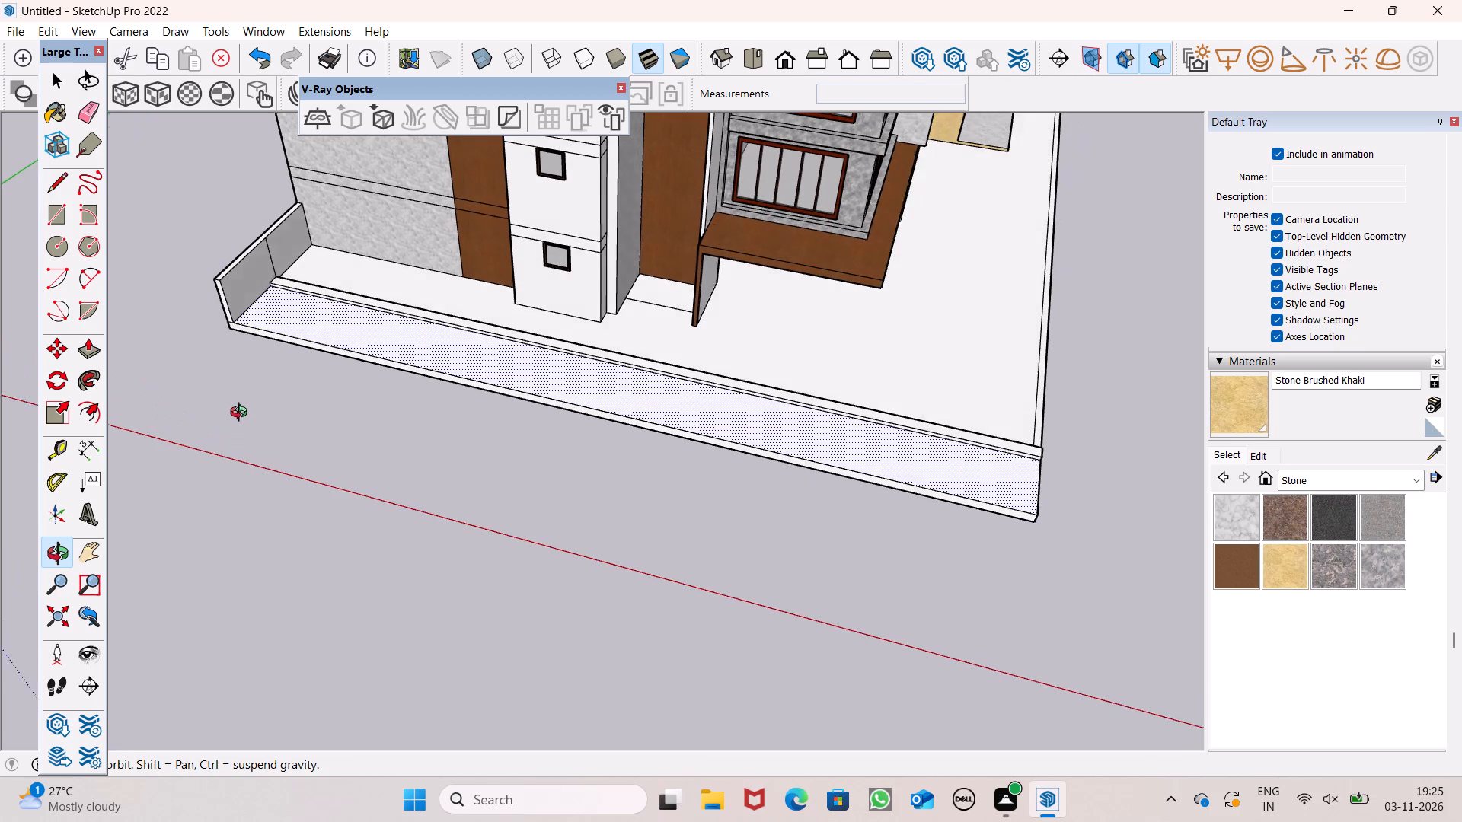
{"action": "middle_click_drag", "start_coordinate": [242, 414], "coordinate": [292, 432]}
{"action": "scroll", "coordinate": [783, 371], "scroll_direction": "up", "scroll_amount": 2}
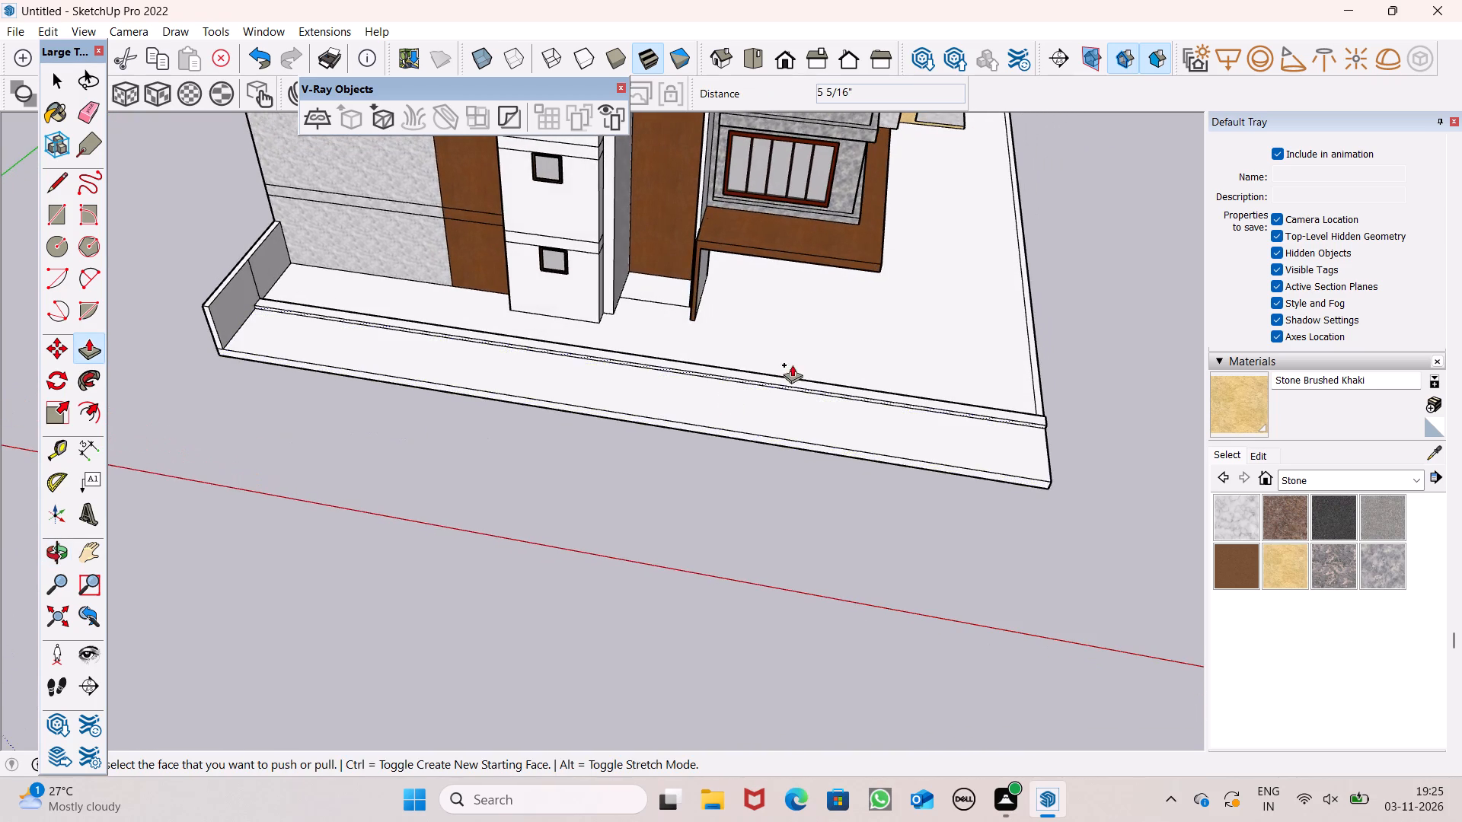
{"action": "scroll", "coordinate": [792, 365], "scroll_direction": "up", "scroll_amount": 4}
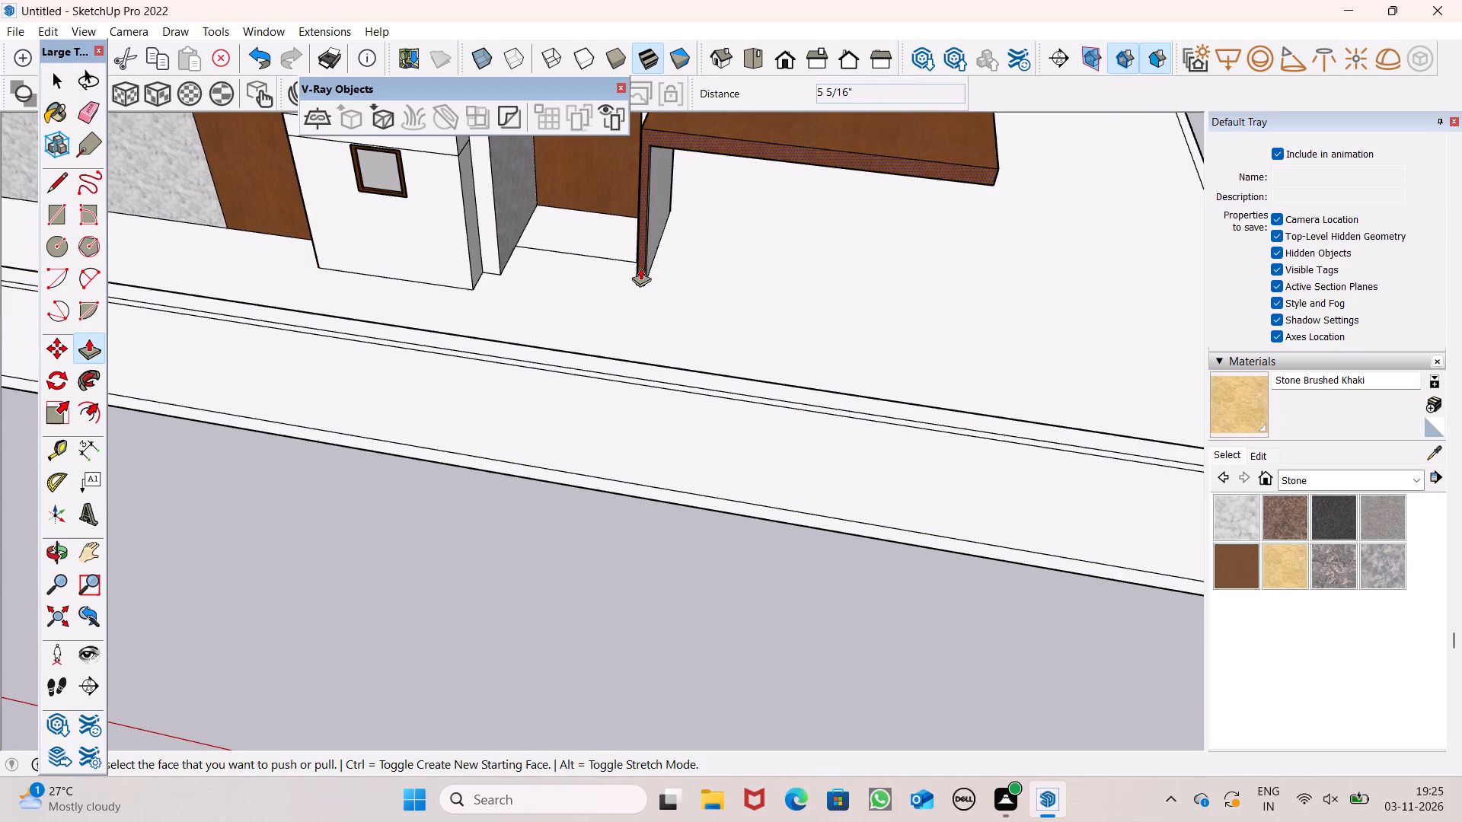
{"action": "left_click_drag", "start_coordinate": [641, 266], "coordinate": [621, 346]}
Examine the extended entrance canopy and the slab edge from the front, the corner and low angles.
{"action": "scroll", "coordinate": [599, 333], "scroll_direction": "down", "scroll_amount": 3}
{"action": "middle_click_drag", "start_coordinate": [576, 348], "coordinate": [535, 170]}
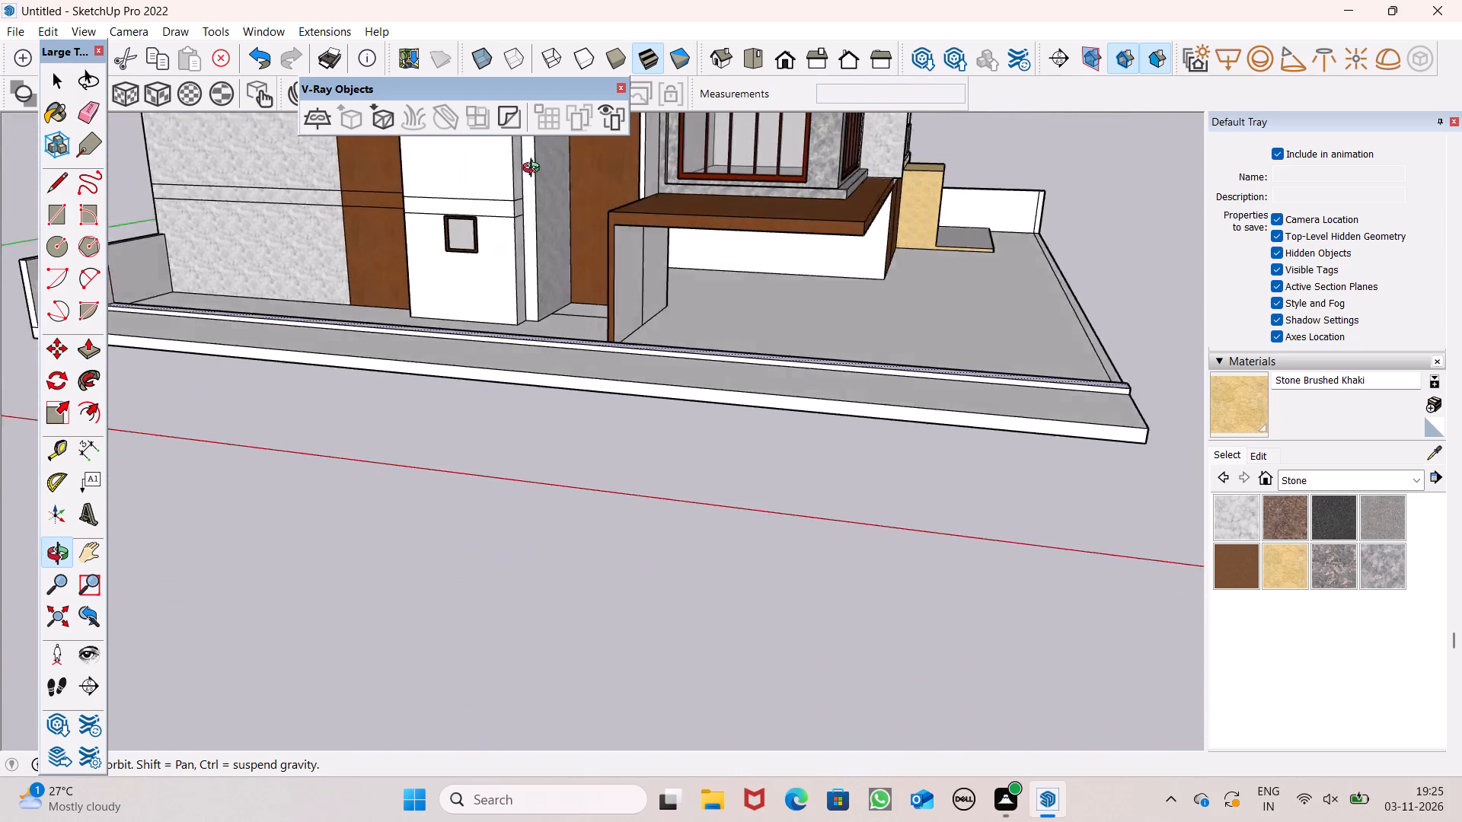
{"action": "middle_click_drag", "start_coordinate": [535, 170], "coordinate": [576, 269]}
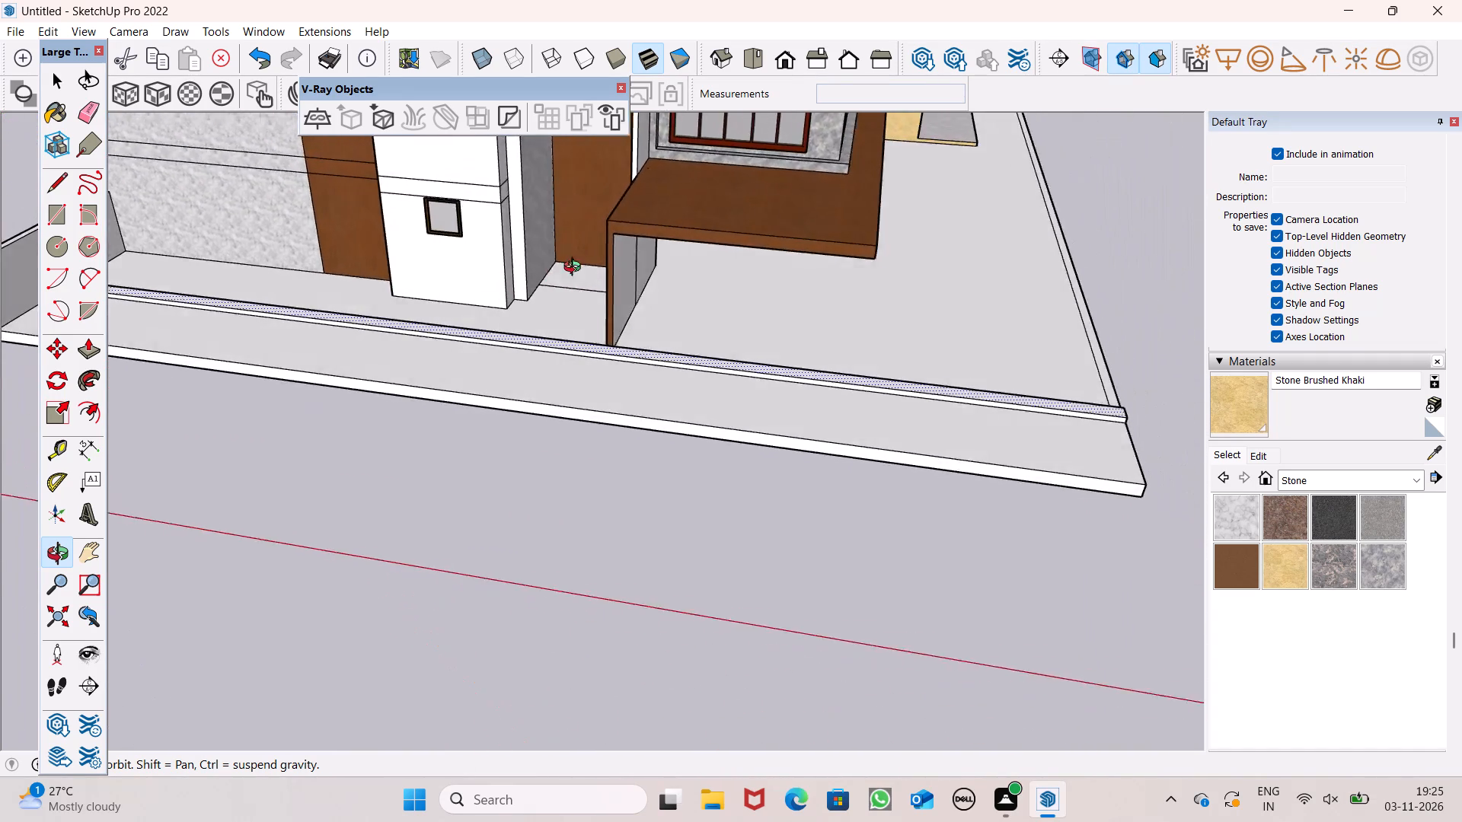
{"action": "middle_click_drag", "start_coordinate": [576, 269], "coordinate": [664, 96]}
{"action": "scroll", "coordinate": [662, 175], "scroll_direction": "up", "scroll_amount": 2}
{"action": "scroll", "coordinate": [669, 215], "scroll_direction": "down", "scroll_amount": 4}
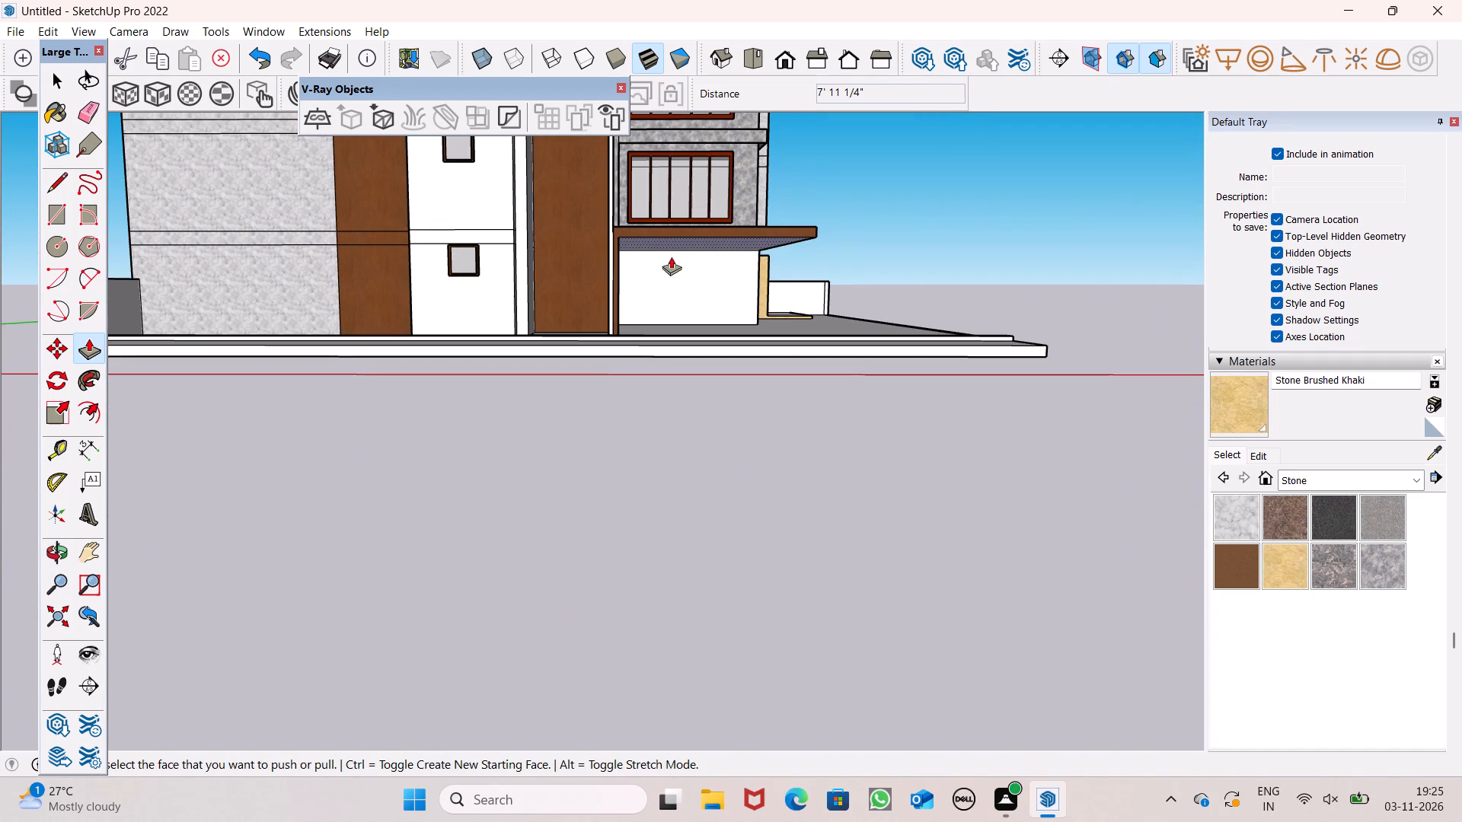
{"action": "scroll", "coordinate": [671, 262], "scroll_direction": "down", "scroll_amount": 3}
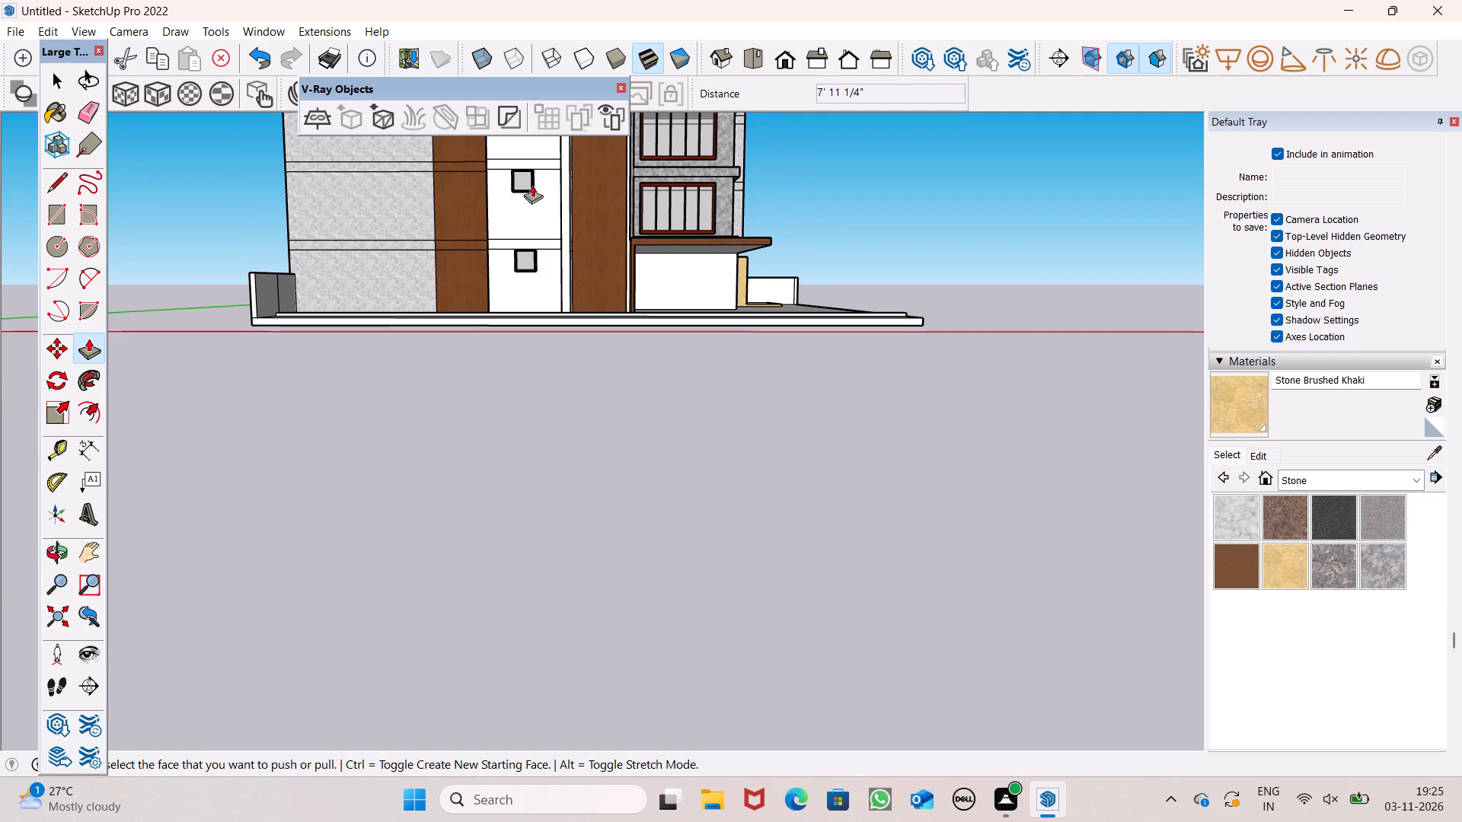
{"action": "middle_click_drag", "start_coordinate": [801, 408], "coordinate": [708, 402]}
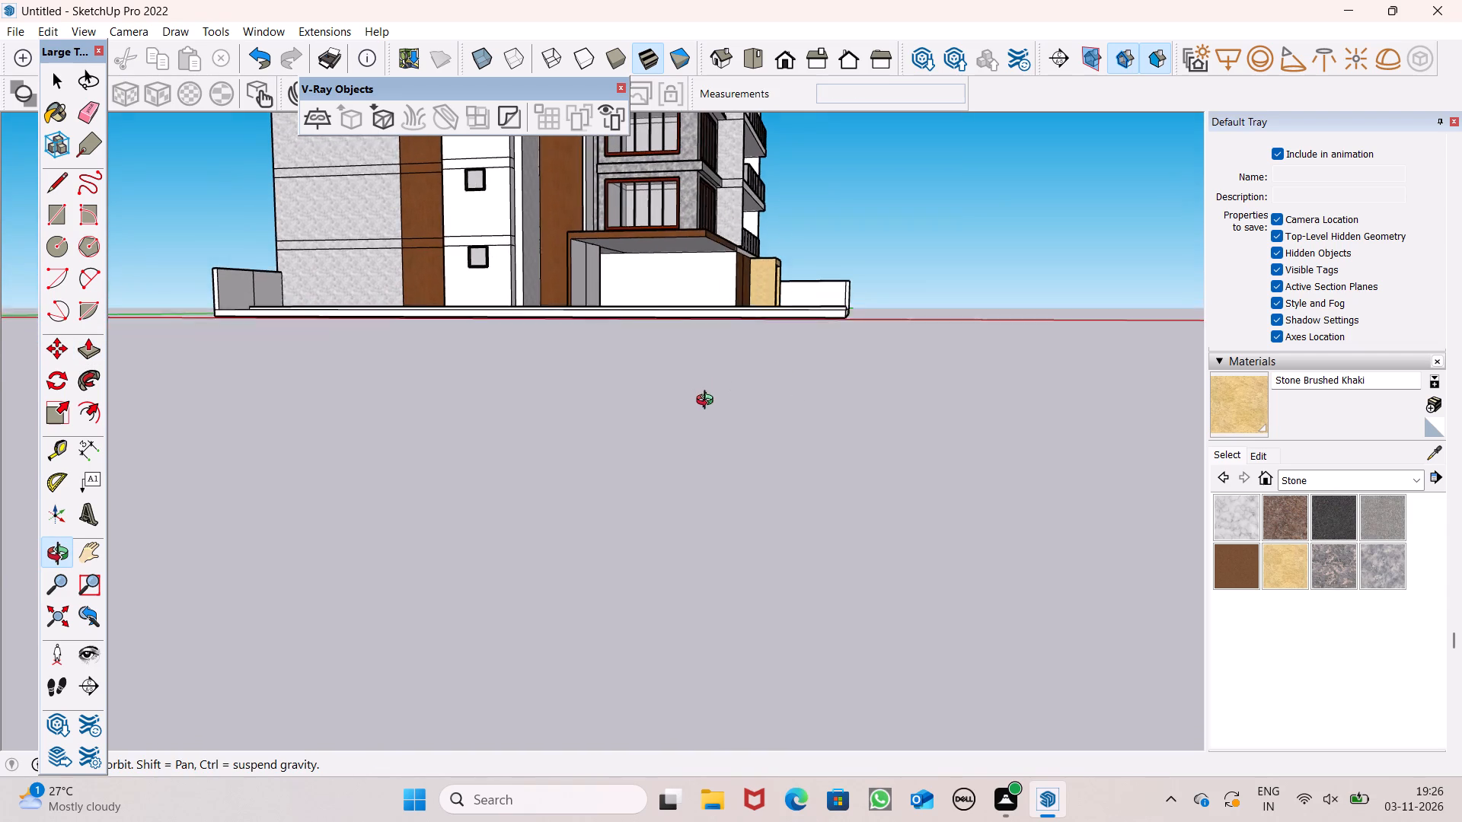
{"action": "middle_click_drag", "start_coordinate": [708, 402], "coordinate": [709, 404]}
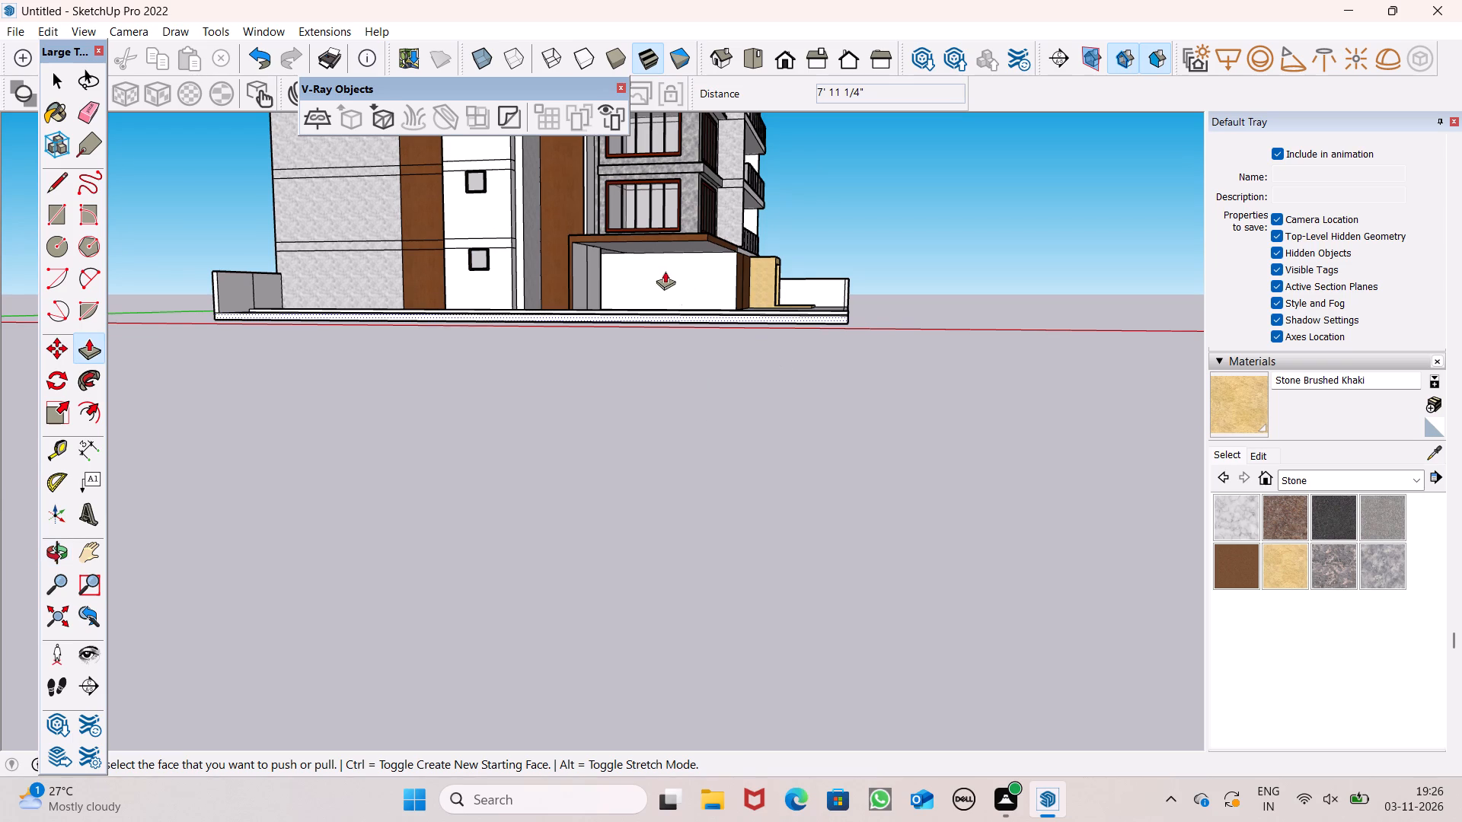
{"action": "scroll", "coordinate": [661, 279], "scroll_direction": "down", "scroll_amount": 1}
{"action": "scroll", "coordinate": [661, 281], "scroll_direction": "up", "scroll_amount": 1}
{"action": "scroll", "coordinate": [661, 285], "scroll_direction": "down", "scroll_amount": 2}
{"action": "middle_click_drag", "start_coordinate": [767, 272], "coordinate": [717, 227]}
{"action": "scroll", "coordinate": [713, 223], "scroll_direction": "up", "scroll_amount": 1}
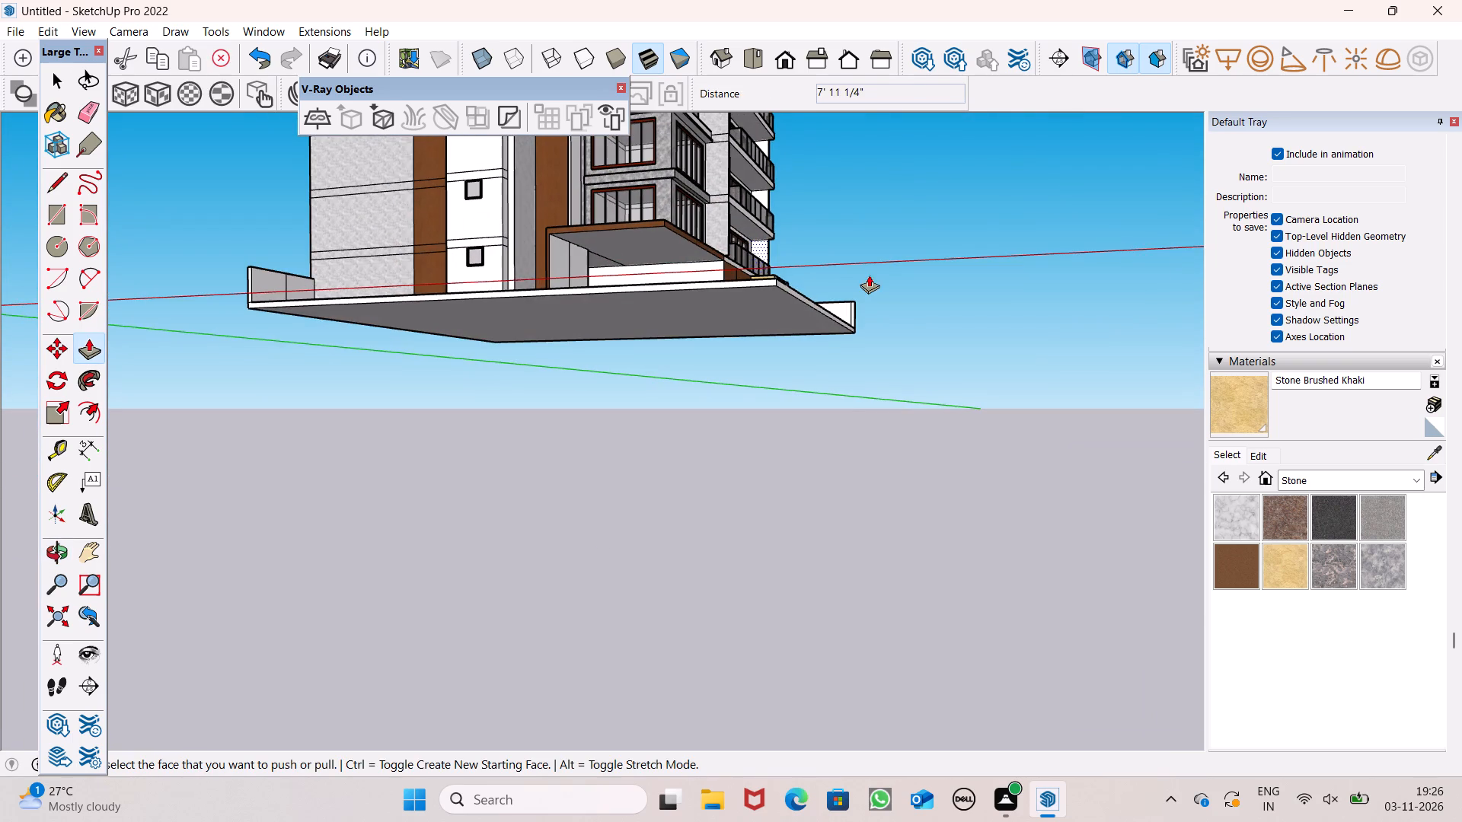
{"action": "scroll", "coordinate": [407, 228], "scroll_direction": "up", "scroll_amount": 5}
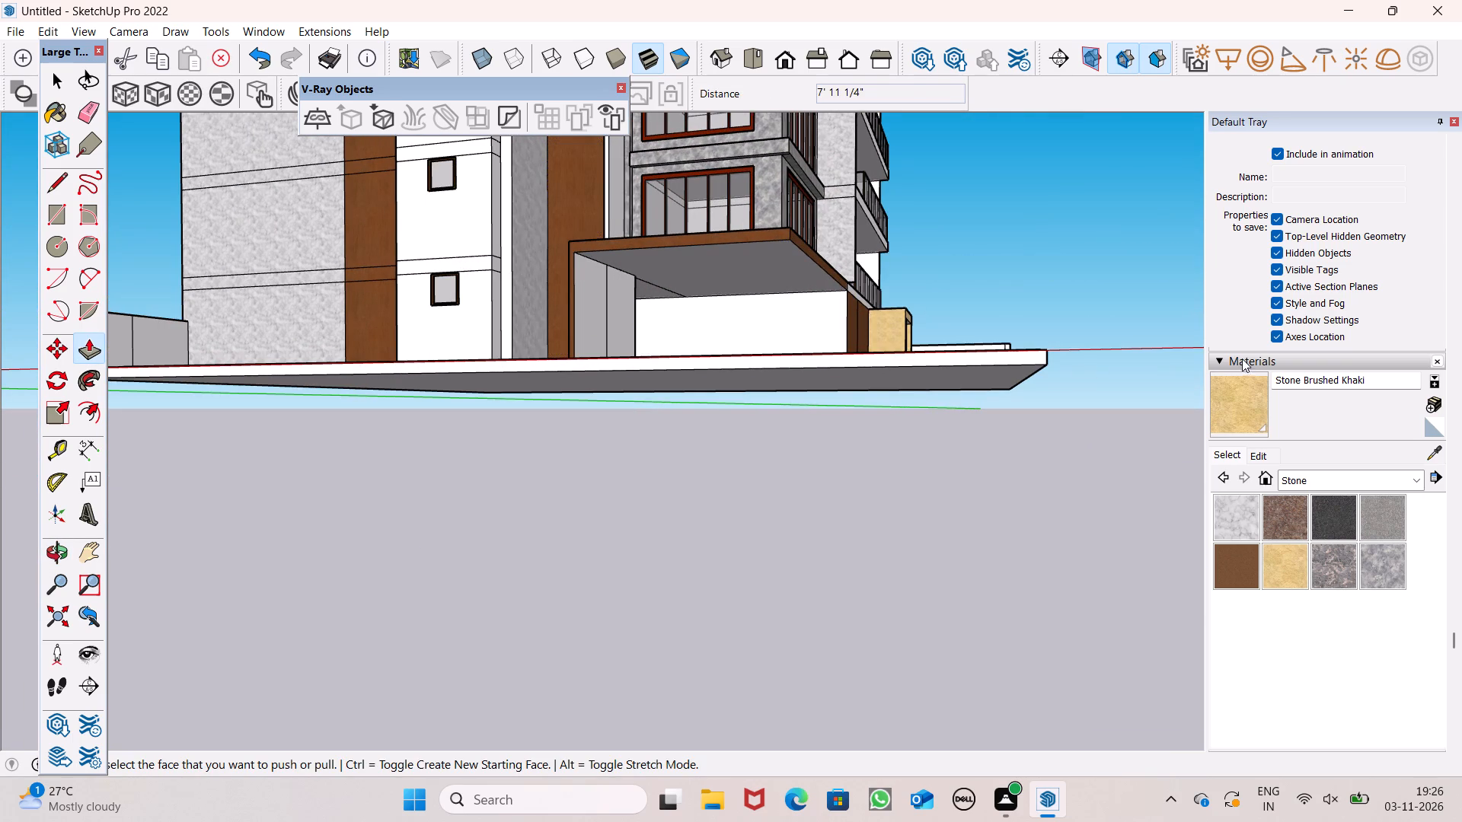
{"action": "scroll", "coordinate": [1098, 349], "scroll_direction": "down", "scroll_amount": 1}
{"action": "middle_click_drag", "start_coordinate": [1091, 479], "coordinate": [948, 474]}
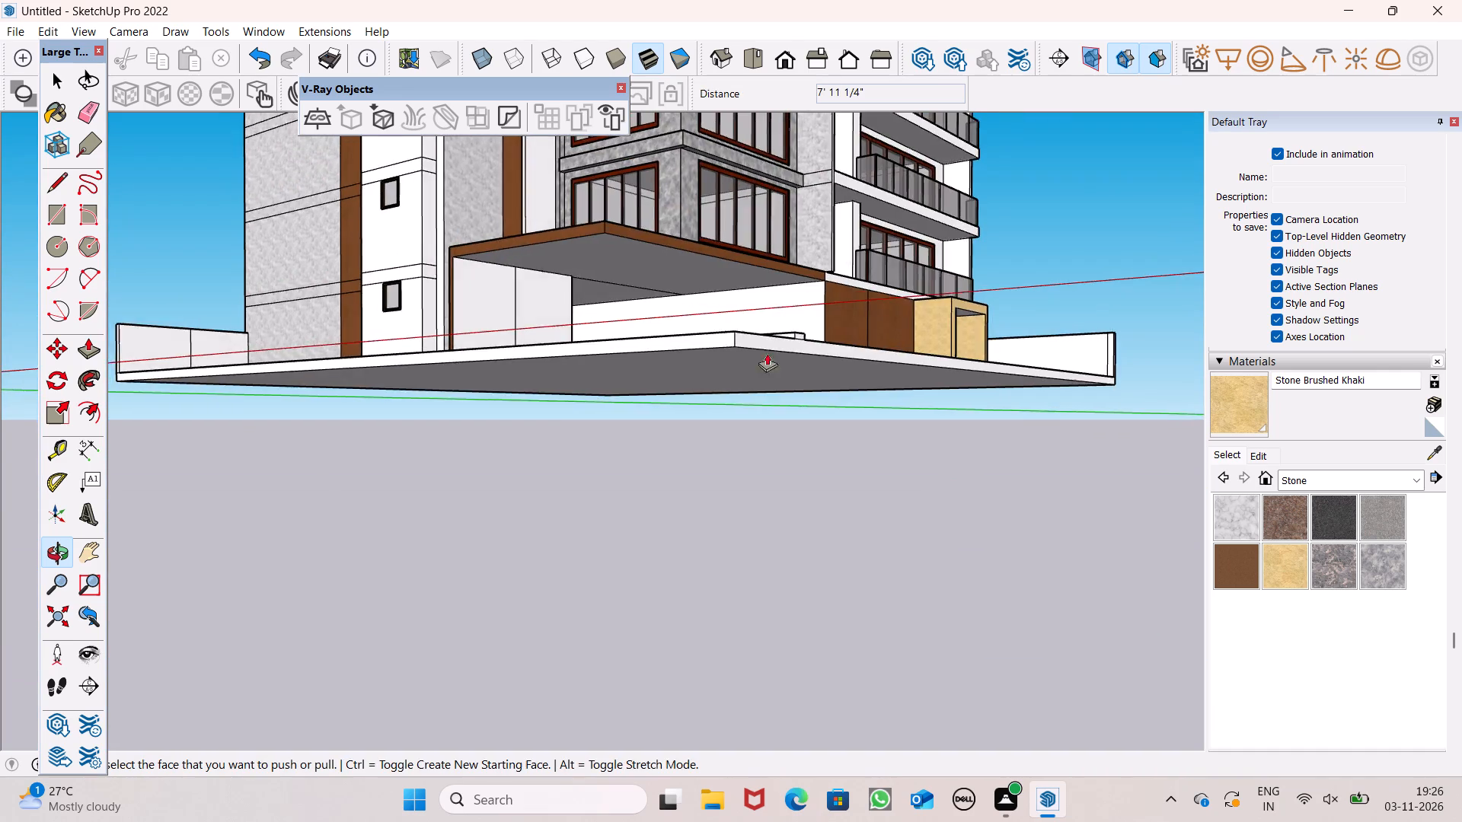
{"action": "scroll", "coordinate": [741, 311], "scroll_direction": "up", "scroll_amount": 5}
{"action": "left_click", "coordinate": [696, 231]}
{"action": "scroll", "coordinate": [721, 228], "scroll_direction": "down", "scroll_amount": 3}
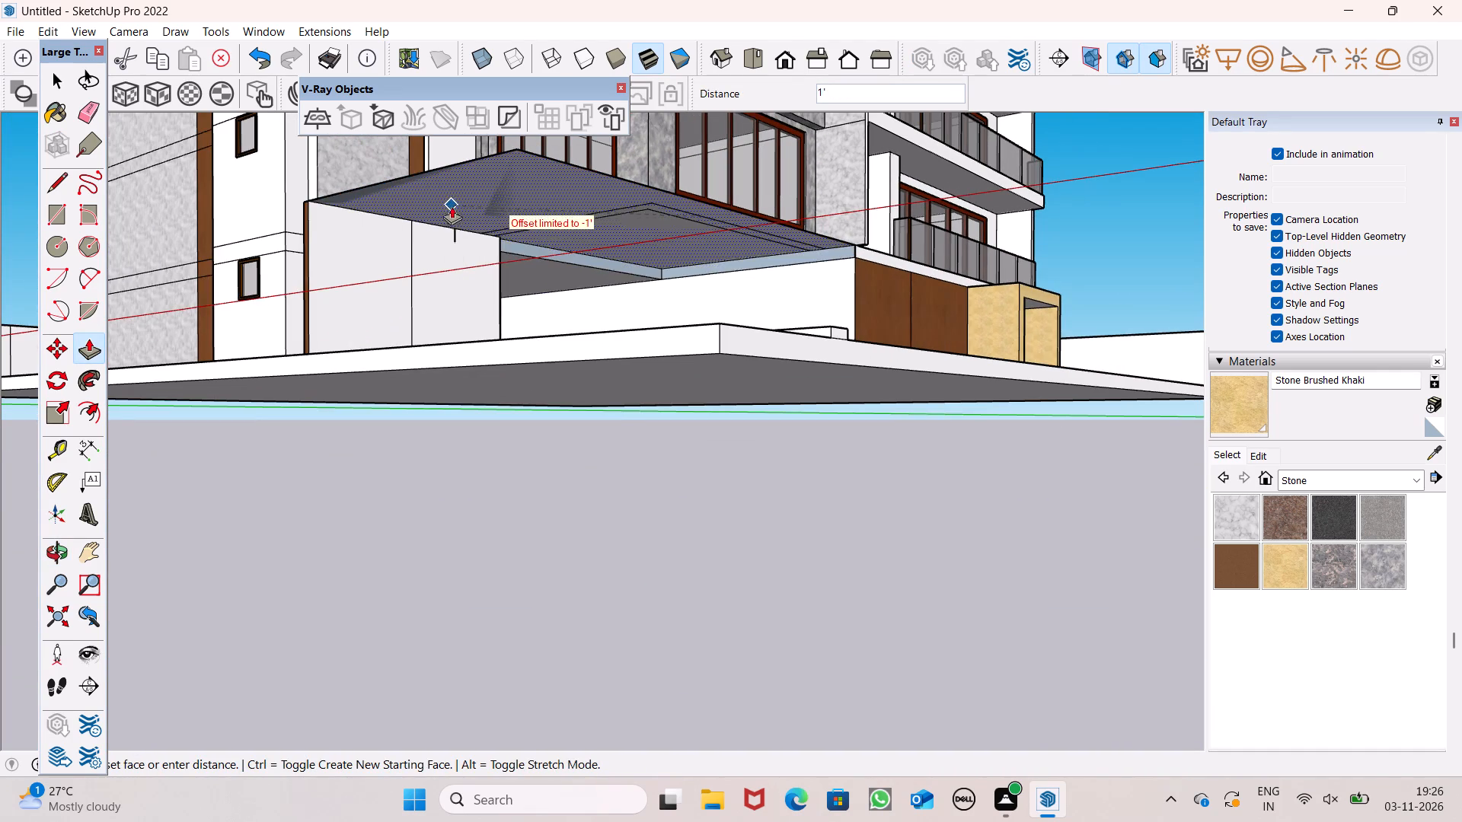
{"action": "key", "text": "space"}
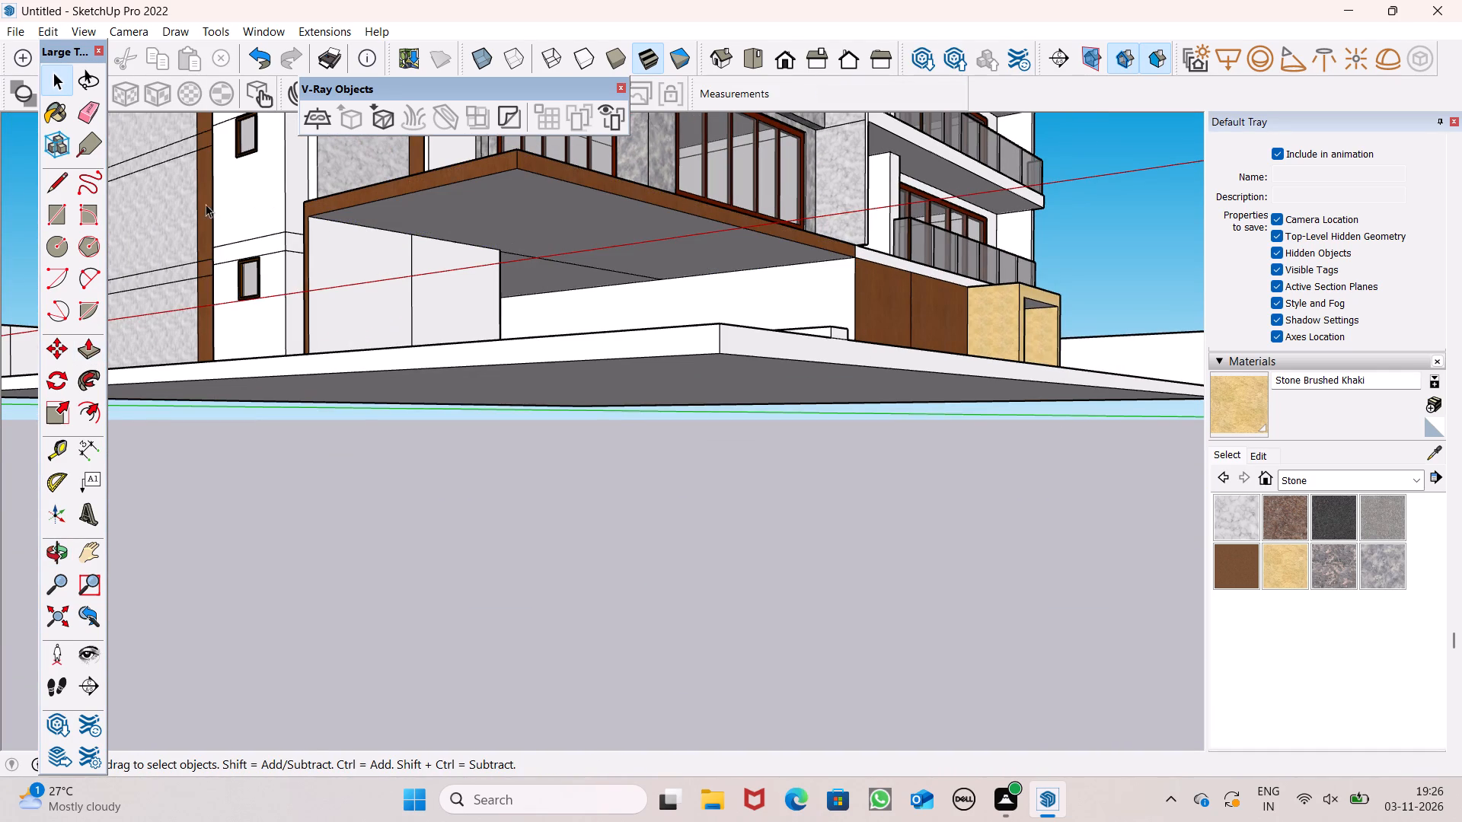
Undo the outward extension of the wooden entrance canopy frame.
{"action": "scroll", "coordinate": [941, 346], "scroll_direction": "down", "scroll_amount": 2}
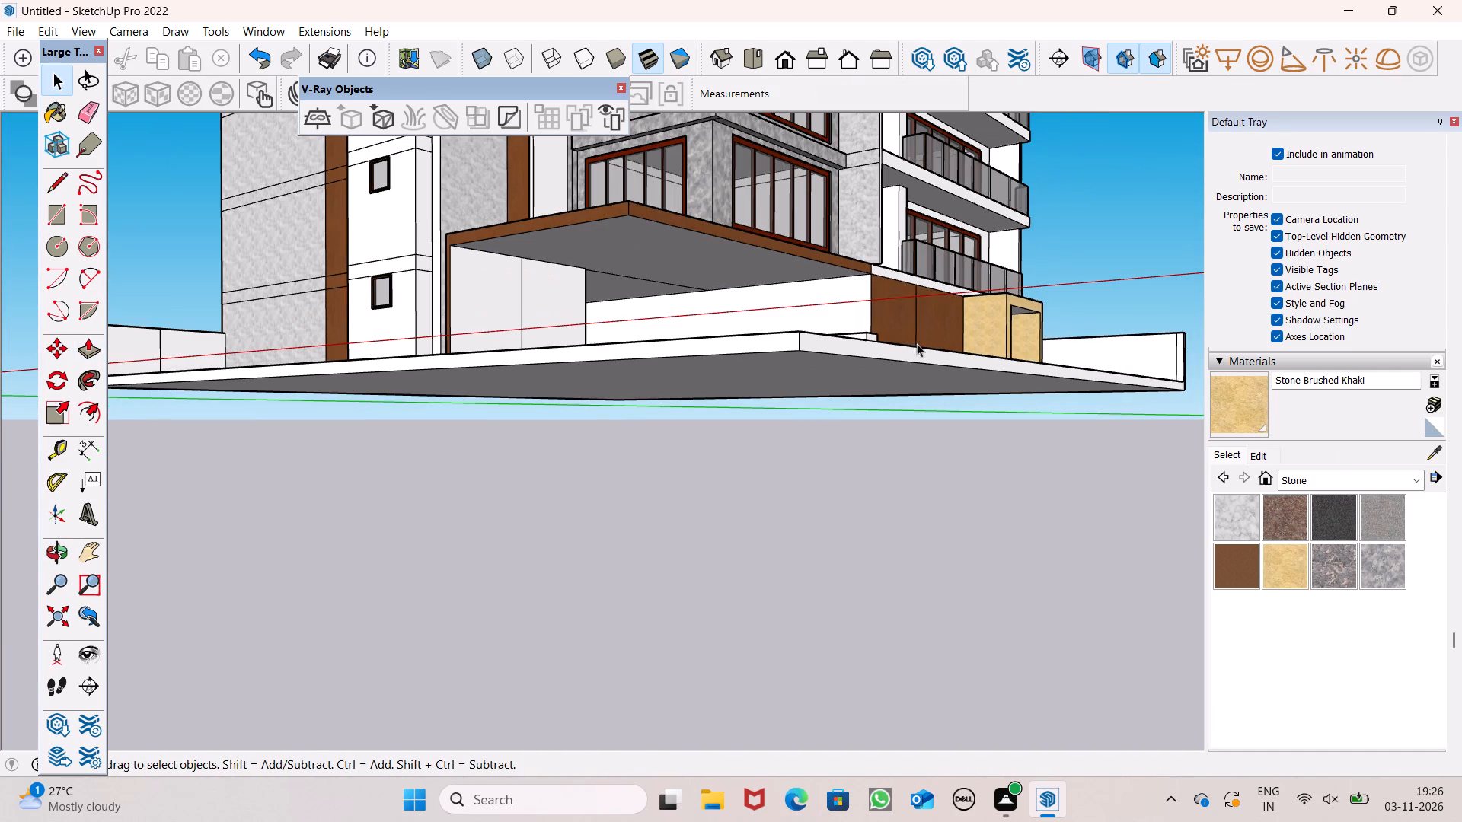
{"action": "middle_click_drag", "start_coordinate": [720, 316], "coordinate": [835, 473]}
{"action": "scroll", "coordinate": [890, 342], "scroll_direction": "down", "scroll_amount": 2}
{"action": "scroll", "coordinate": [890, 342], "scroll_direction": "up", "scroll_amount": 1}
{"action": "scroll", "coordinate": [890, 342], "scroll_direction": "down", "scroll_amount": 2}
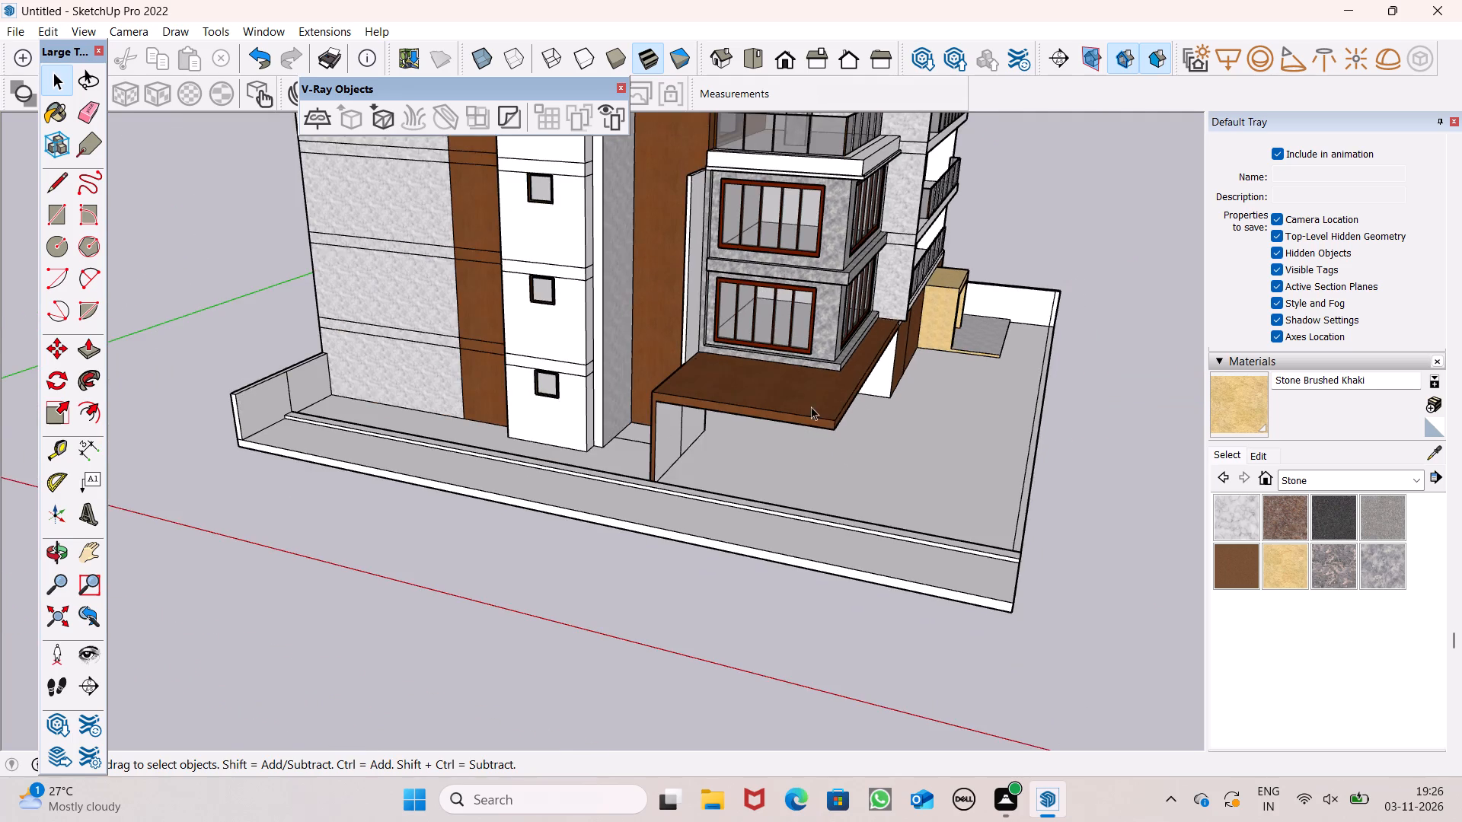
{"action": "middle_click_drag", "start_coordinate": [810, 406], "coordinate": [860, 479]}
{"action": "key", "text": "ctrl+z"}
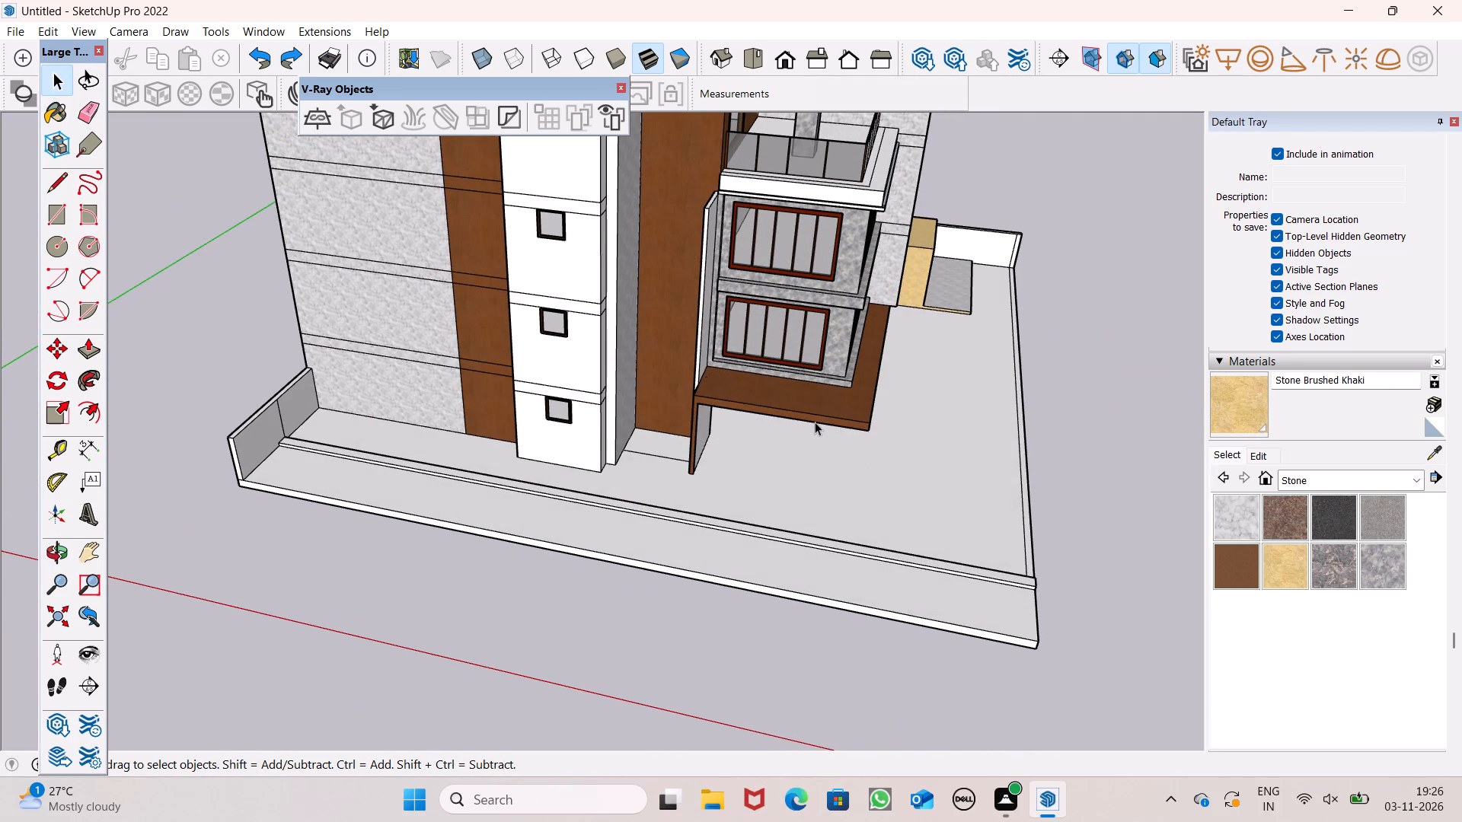
Paint the front wall panels of the white small-window column on the lowest three floors with Carrera Marble.
{"action": "middle_click_drag", "start_coordinate": [802, 417], "coordinate": [944, 346]}
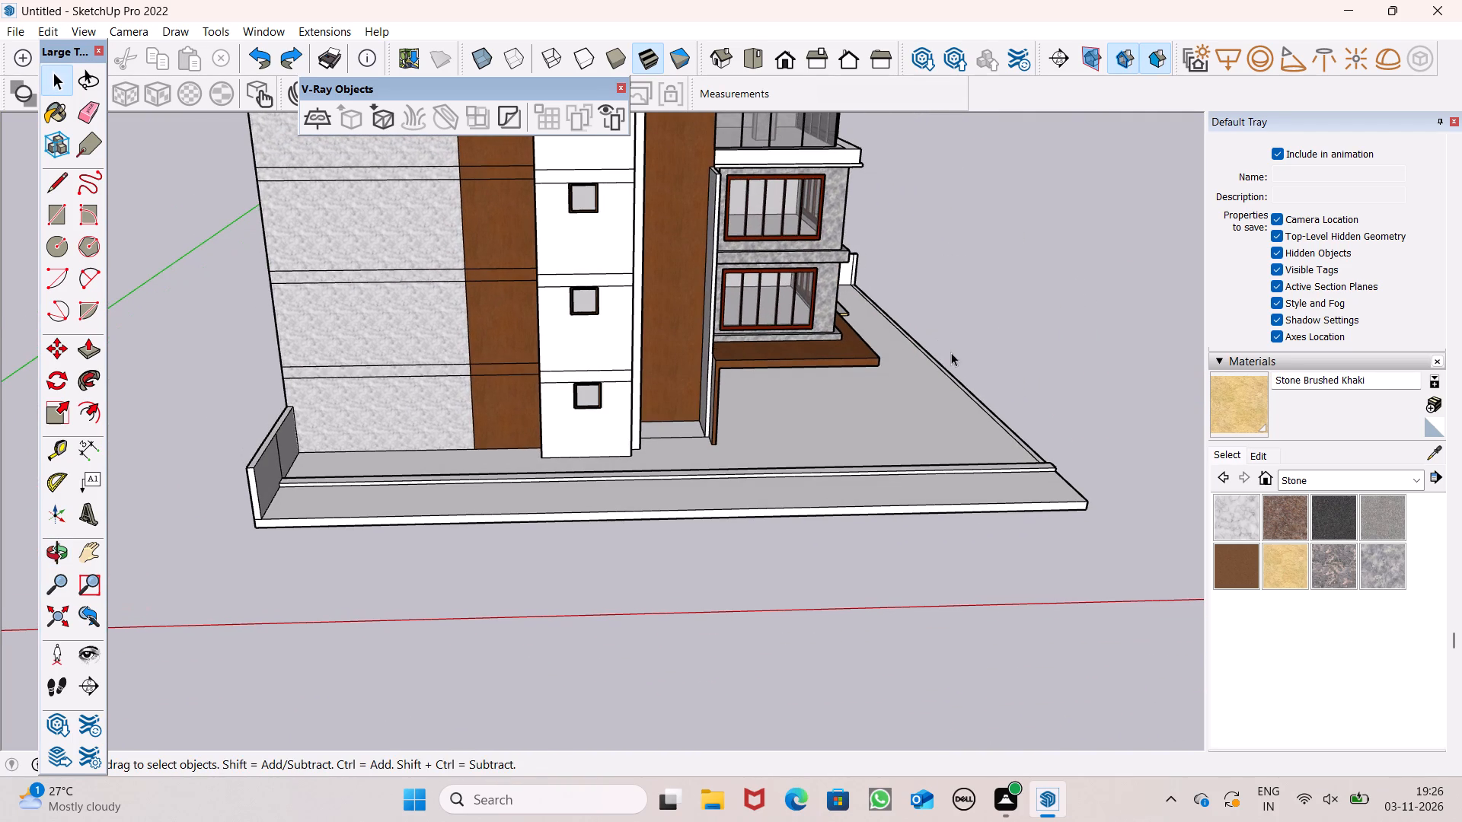
{"action": "left_click", "coordinate": [1224, 508]}
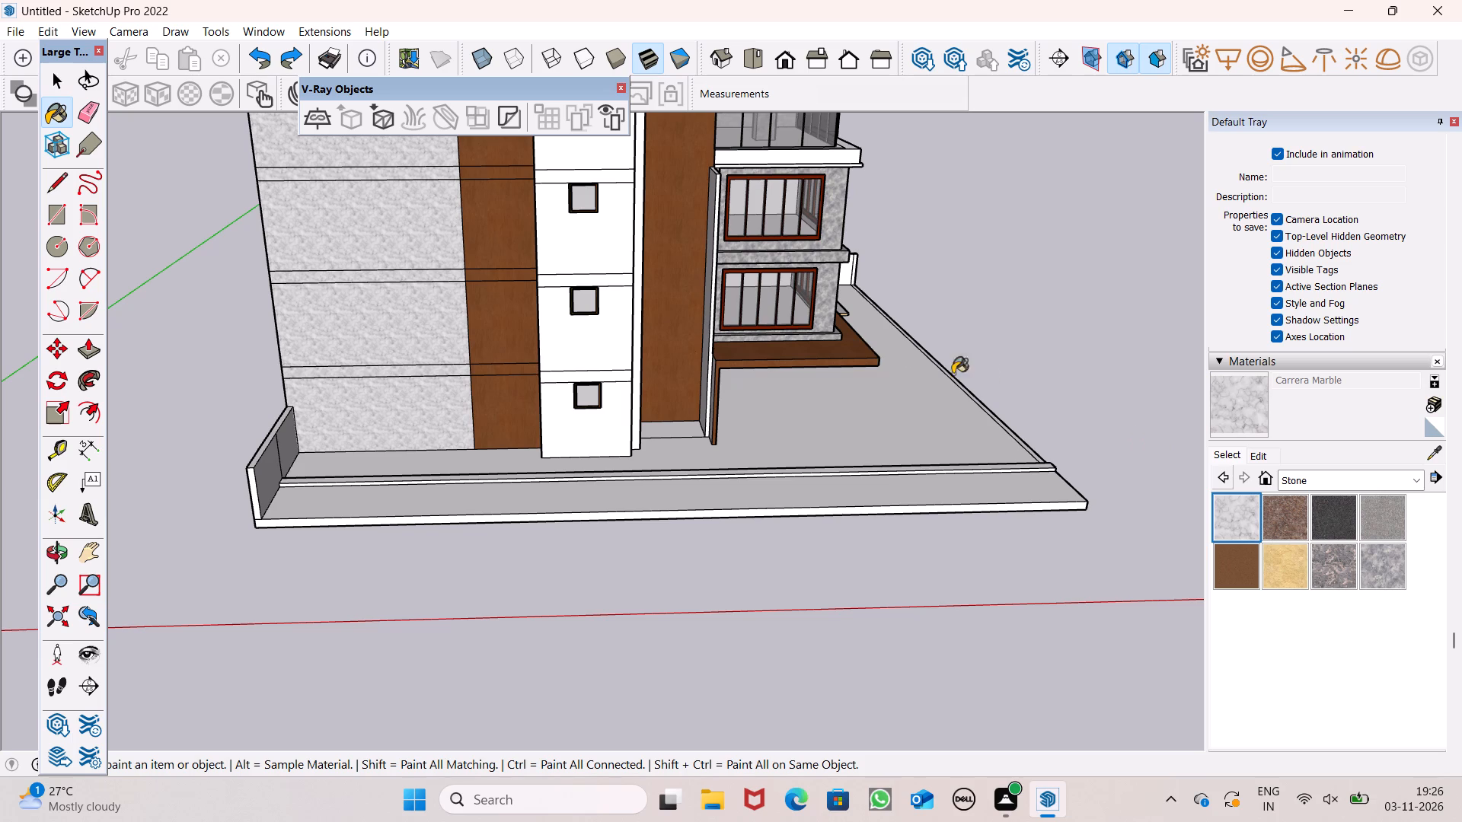
{"action": "left_click", "coordinate": [586, 266]}
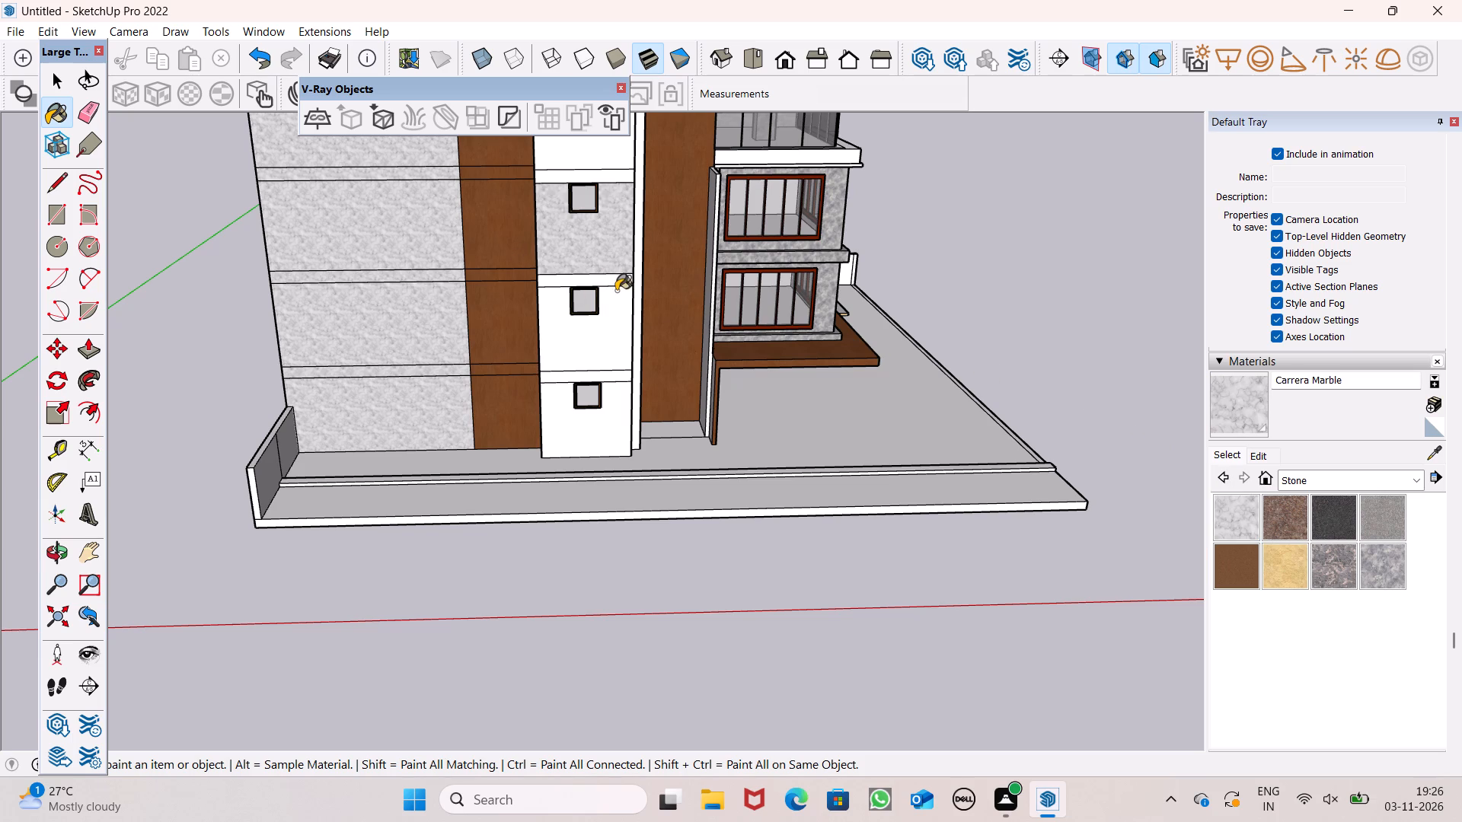
{"action": "left_click", "coordinate": [618, 288]}
{"action": "left_click", "coordinate": [617, 298]}
{"action": "left_click", "coordinate": [613, 286]}
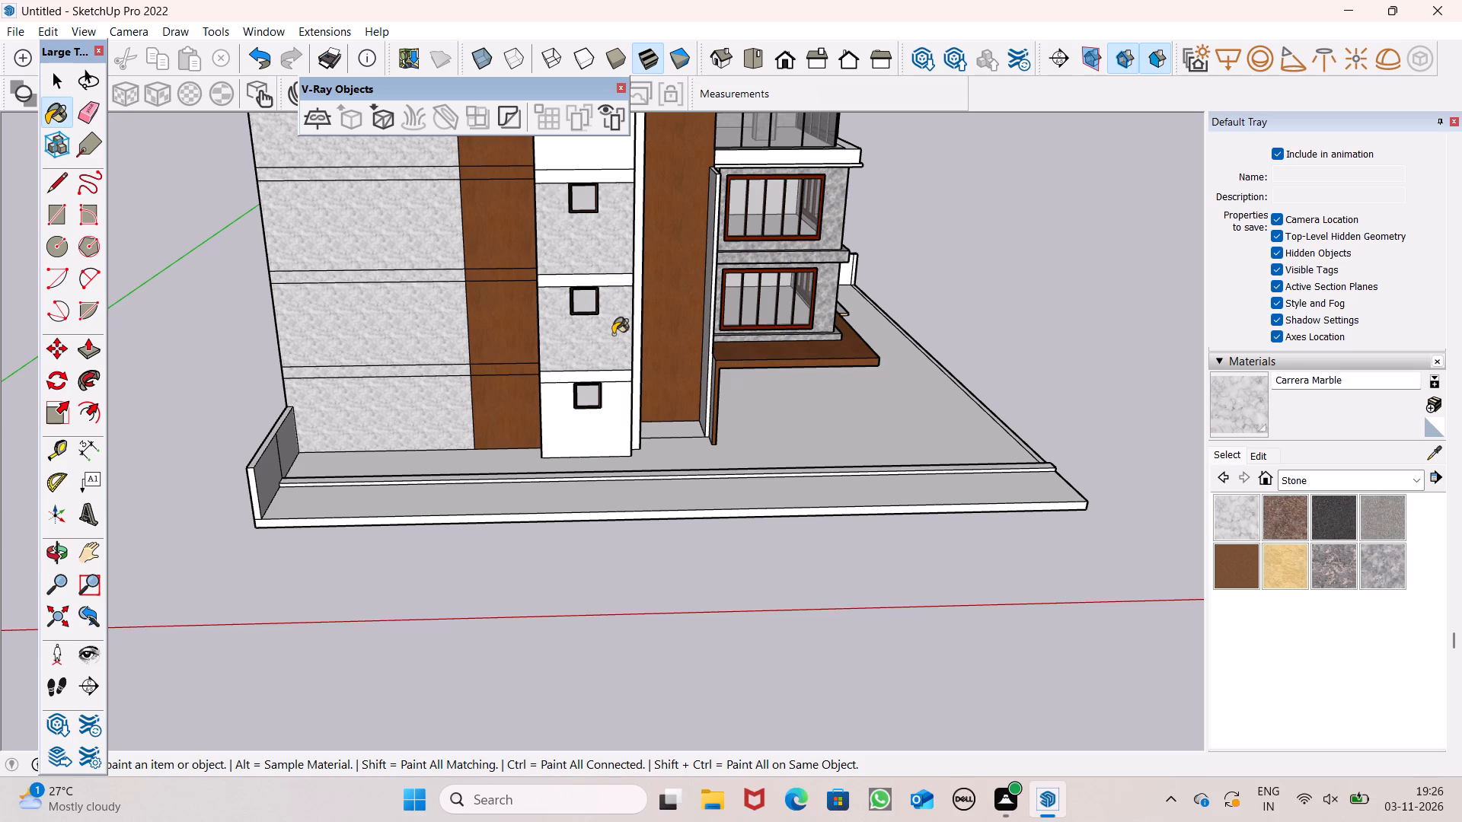
{"action": "scroll", "coordinate": [613, 349], "scroll_direction": "up", "scroll_amount": 3}
{"action": "scroll", "coordinate": [613, 355], "scroll_direction": "down", "scroll_amount": 1}
{"action": "scroll", "coordinate": [611, 364], "scroll_direction": "up", "scroll_amount": 1}
{"action": "left_click_drag", "start_coordinate": [613, 387], "coordinate": [613, 395]}
Paint the small-window column's lower floor bands and its next front panel up with Carrera Marble.
{"action": "left_click", "coordinate": [616, 384]}
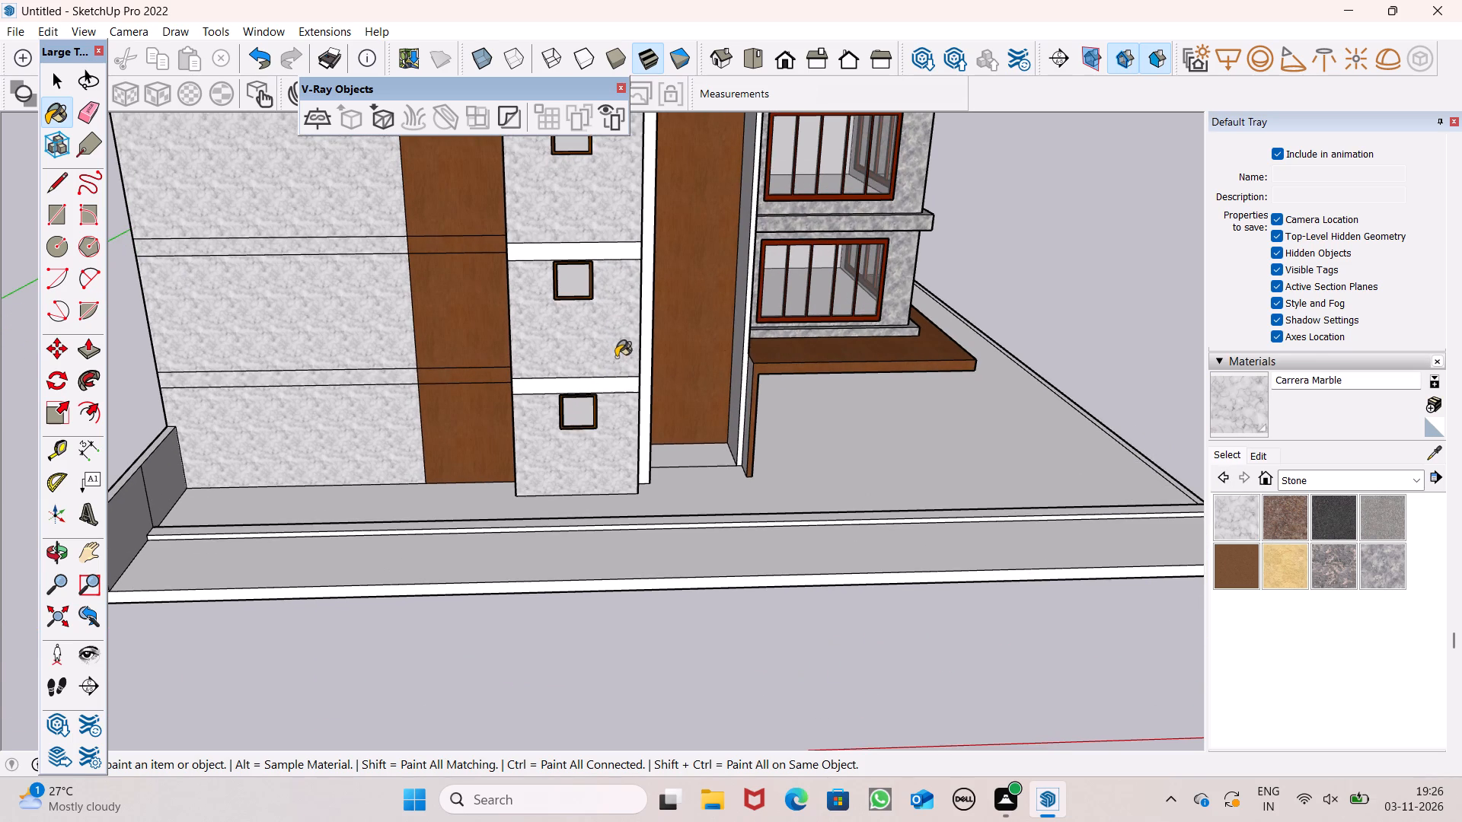
{"action": "left_click", "coordinate": [602, 256]}
{"action": "scroll", "coordinate": [640, 364], "scroll_direction": "down", "scroll_amount": 6}
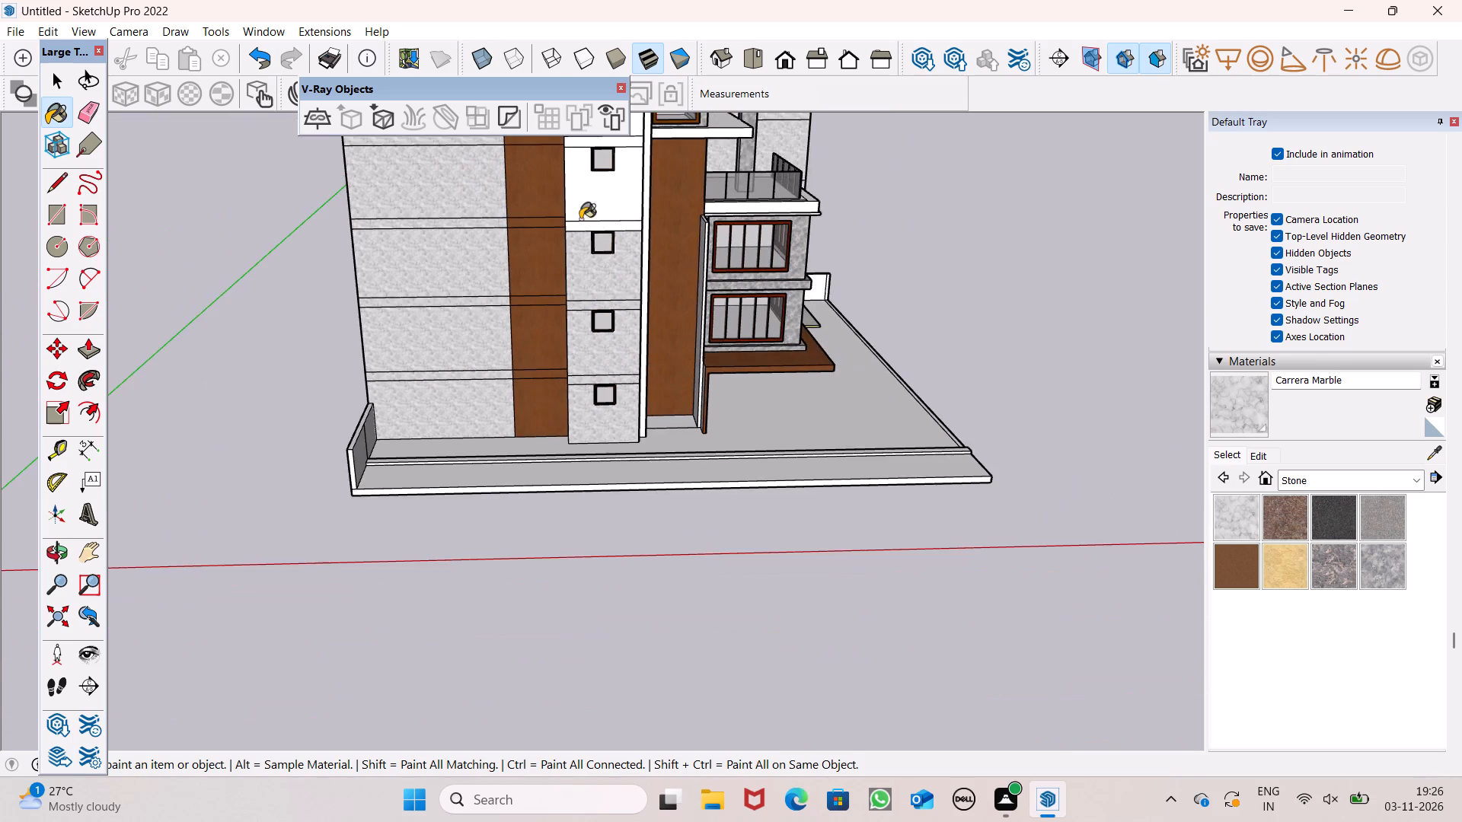
{"action": "scroll", "coordinate": [567, 178], "scroll_direction": "up", "scroll_amount": 6}
{"action": "left_click", "coordinate": [599, 199]}
{"action": "scroll", "coordinate": [590, 233], "scroll_direction": "up", "scroll_amount": 6}
{"action": "left_click", "coordinate": [580, 261]}
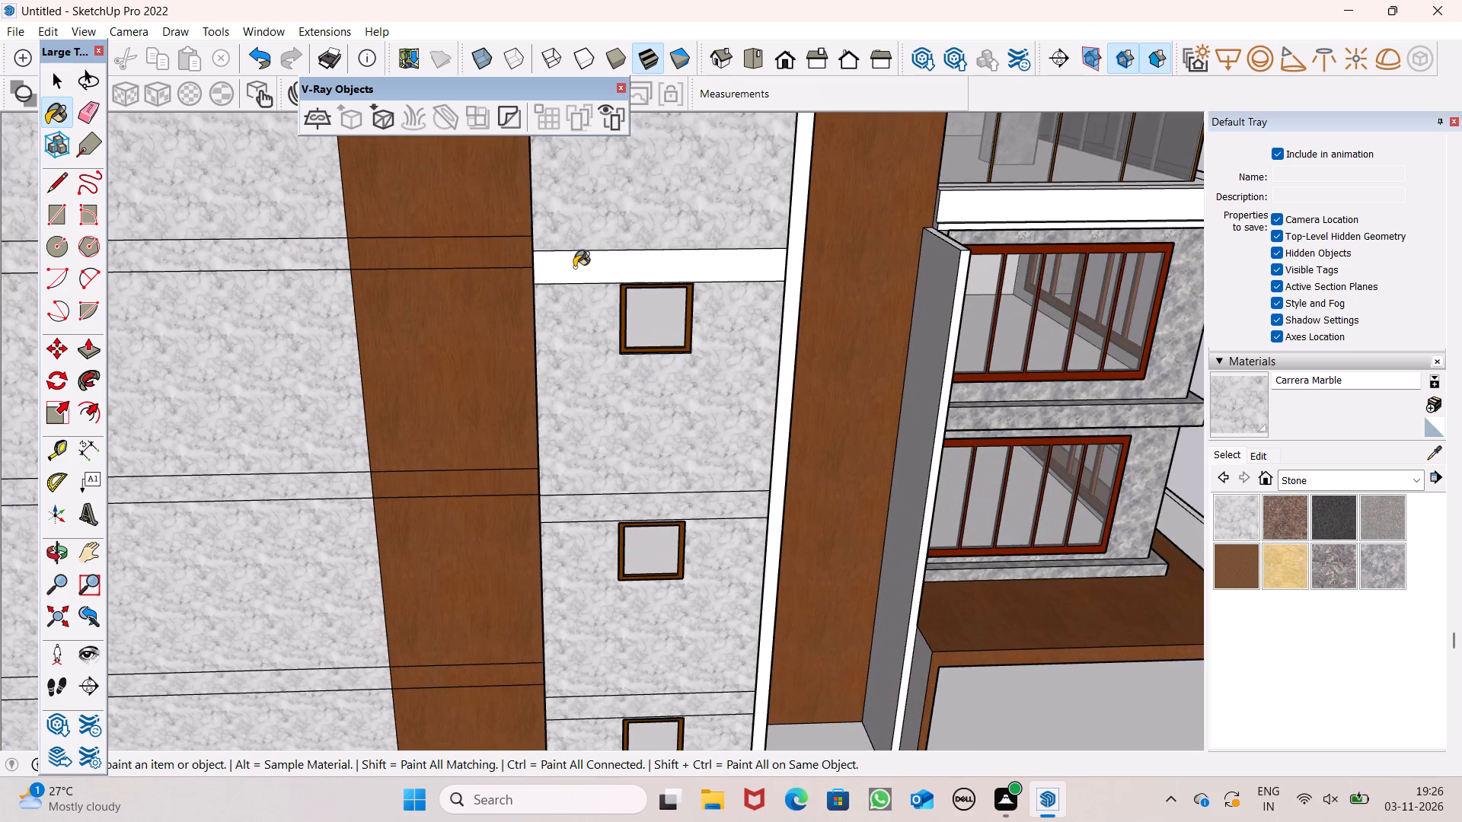
Paint the narrow side faces and floor bands of the small-window column's lower floors, beside the wood strip, with Carrera Marble.
{"action": "scroll", "coordinate": [573, 266], "scroll_direction": "down", "scroll_amount": 3}
{"action": "middle_click_drag", "start_coordinate": [554, 282], "coordinate": [765, 297]}
{"action": "left_click_drag", "start_coordinate": [698, 241], "coordinate": [698, 250]}
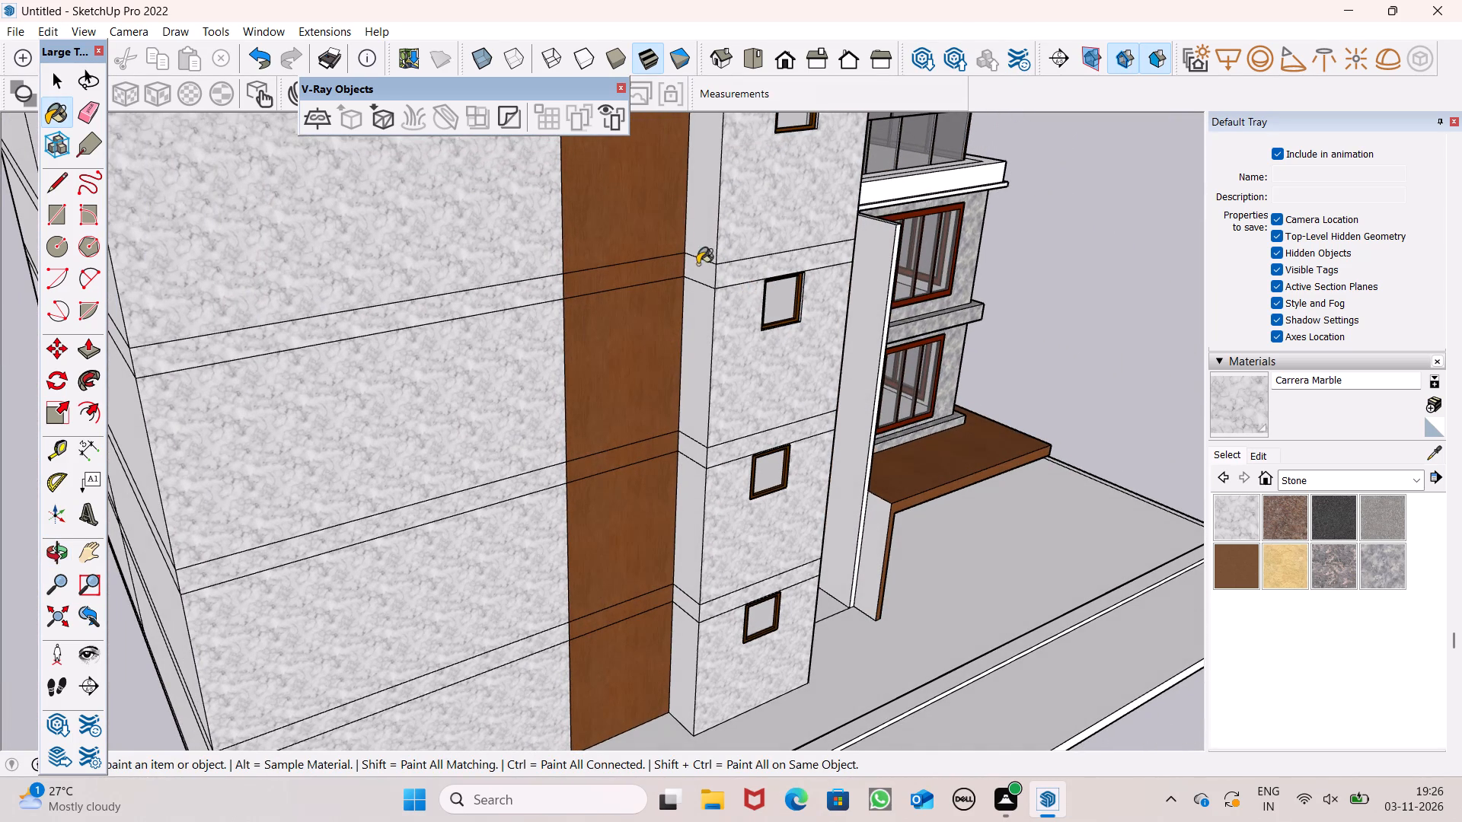
{"action": "left_click_drag", "start_coordinate": [697, 264], "coordinate": [699, 279]}
{"action": "left_click_drag", "start_coordinate": [700, 285], "coordinate": [700, 304]}
{"action": "scroll", "coordinate": [734, 327], "scroll_direction": "down", "scroll_amount": 5}
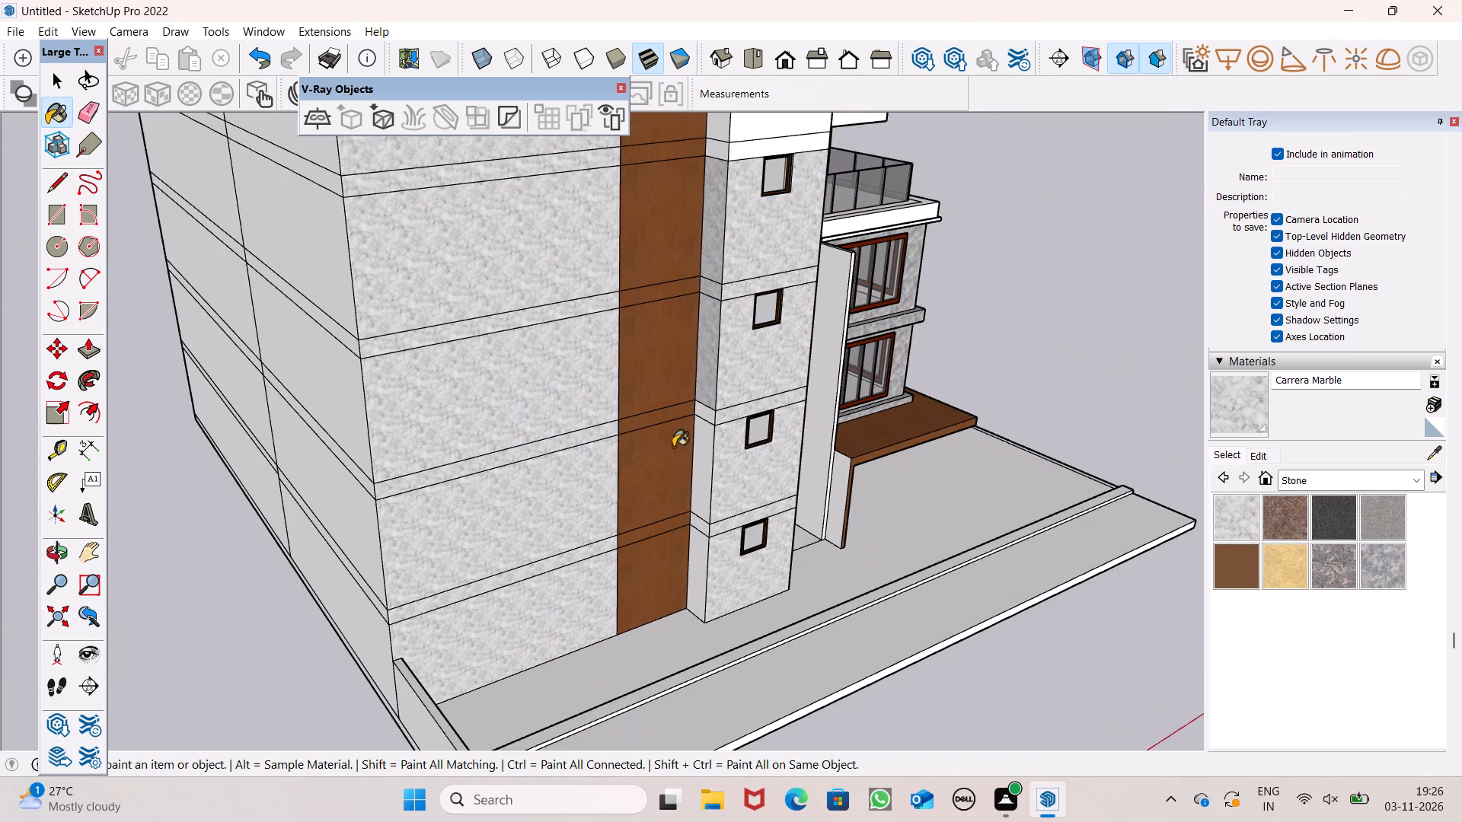
{"action": "middle_click_drag", "start_coordinate": [673, 447], "coordinate": [792, 380]}
{"action": "scroll", "coordinate": [778, 449], "scroll_direction": "up", "scroll_amount": 5}
{"action": "left_click_drag", "start_coordinate": [773, 439], "coordinate": [773, 448]}
{"action": "left_click", "coordinate": [776, 416]}
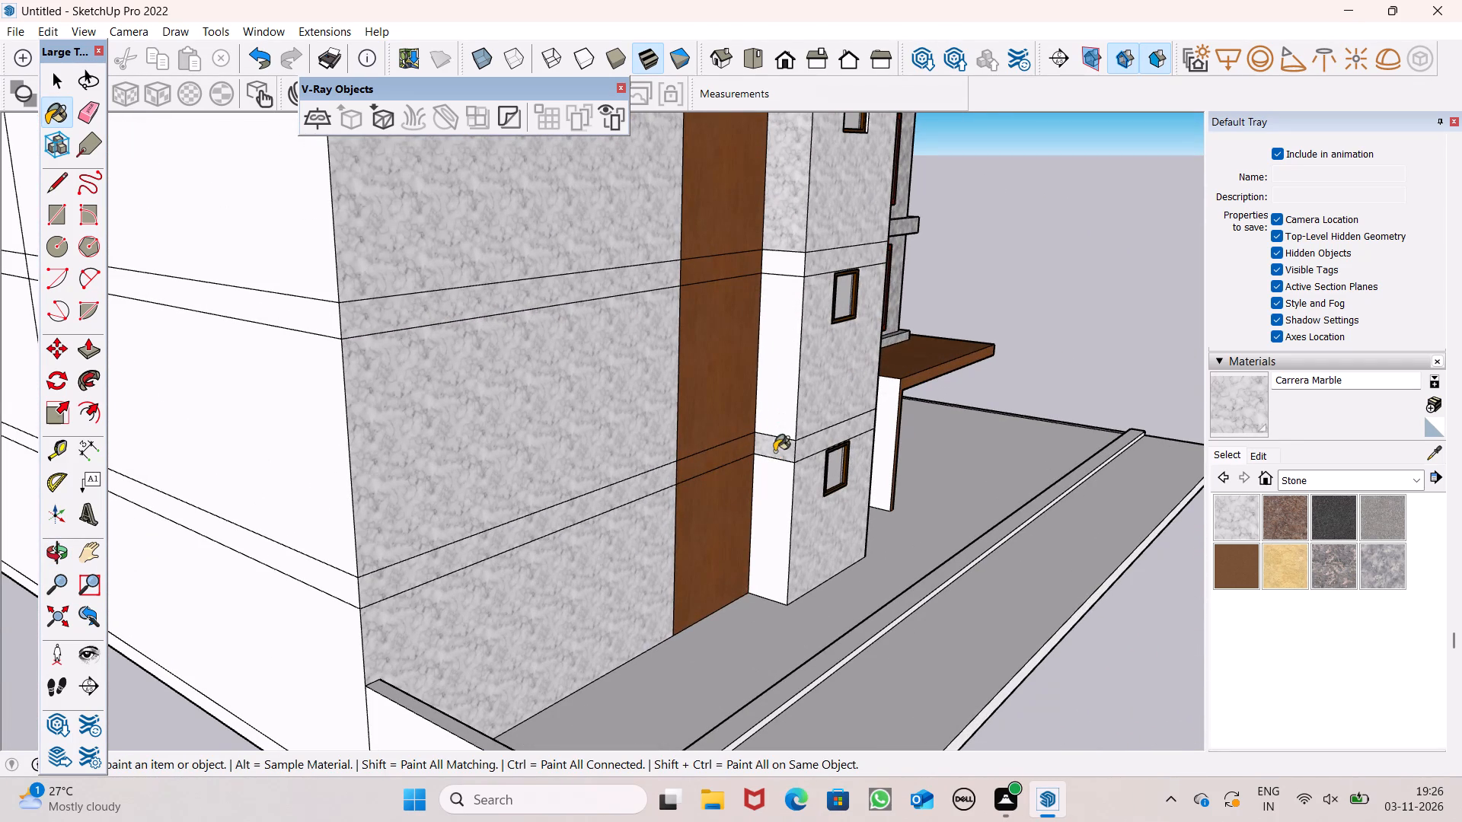
{"action": "left_click_drag", "start_coordinate": [774, 451], "coordinate": [771, 464]}
{"action": "left_click", "coordinate": [784, 267]}
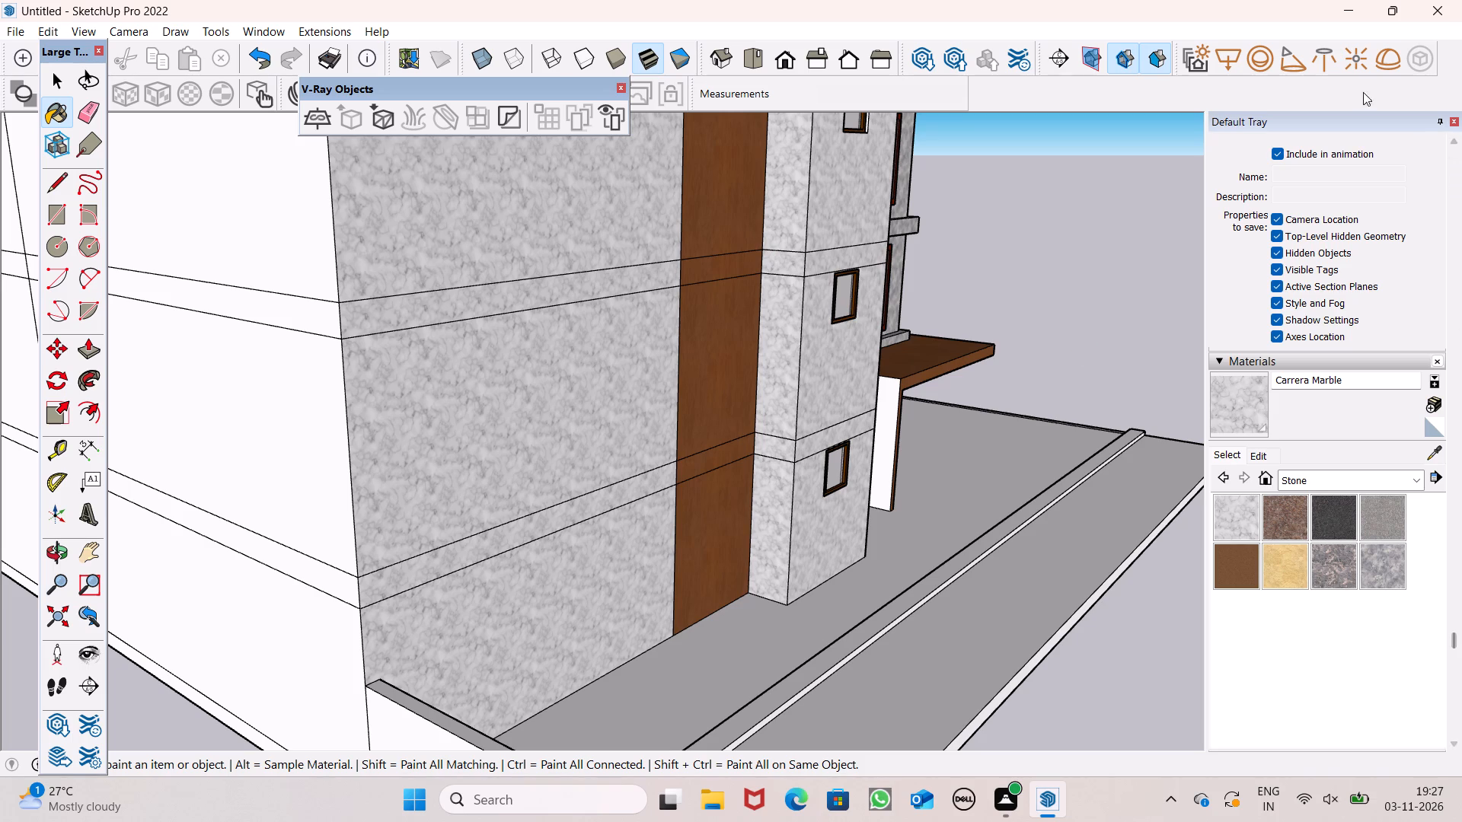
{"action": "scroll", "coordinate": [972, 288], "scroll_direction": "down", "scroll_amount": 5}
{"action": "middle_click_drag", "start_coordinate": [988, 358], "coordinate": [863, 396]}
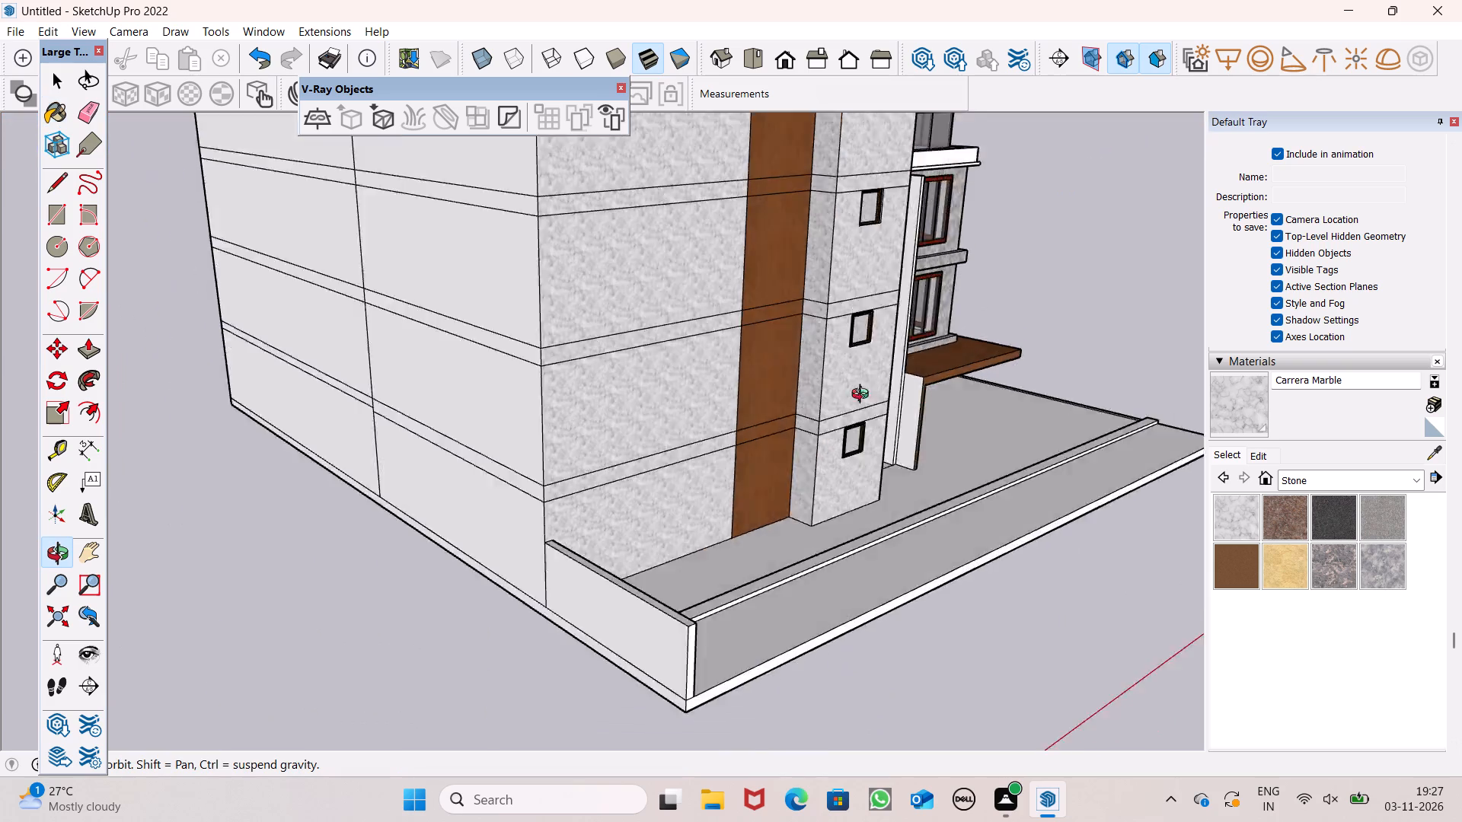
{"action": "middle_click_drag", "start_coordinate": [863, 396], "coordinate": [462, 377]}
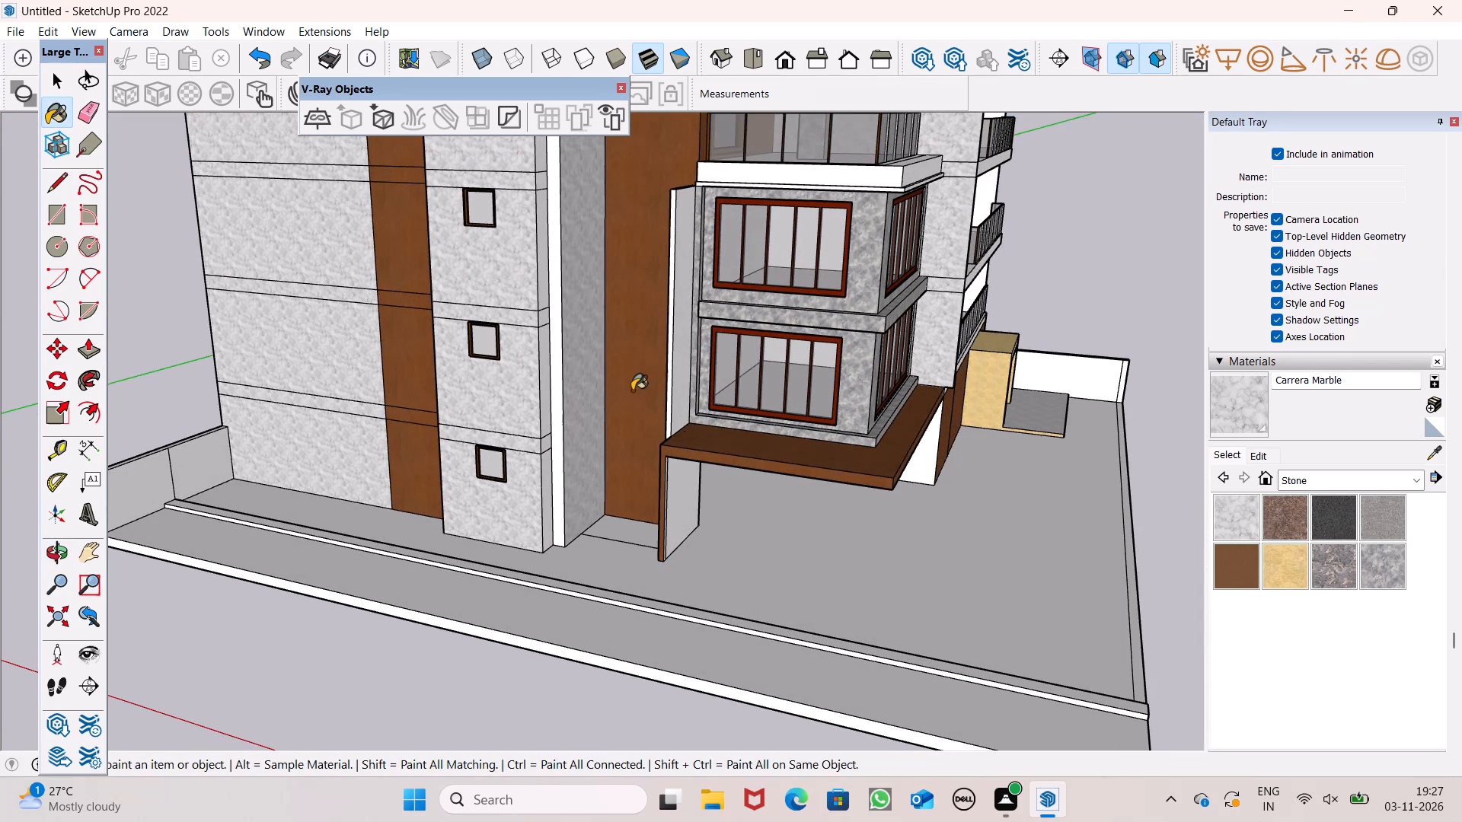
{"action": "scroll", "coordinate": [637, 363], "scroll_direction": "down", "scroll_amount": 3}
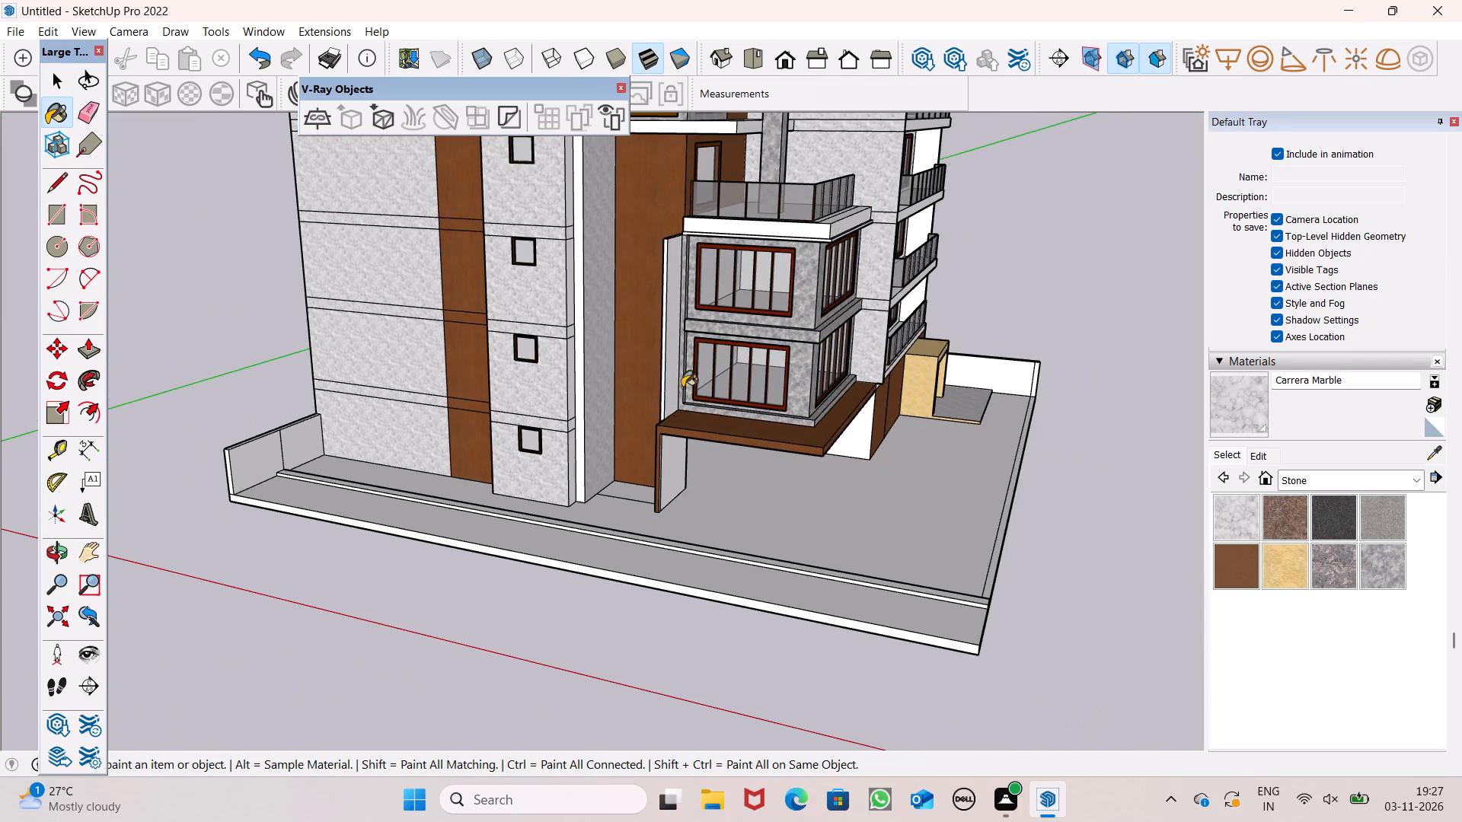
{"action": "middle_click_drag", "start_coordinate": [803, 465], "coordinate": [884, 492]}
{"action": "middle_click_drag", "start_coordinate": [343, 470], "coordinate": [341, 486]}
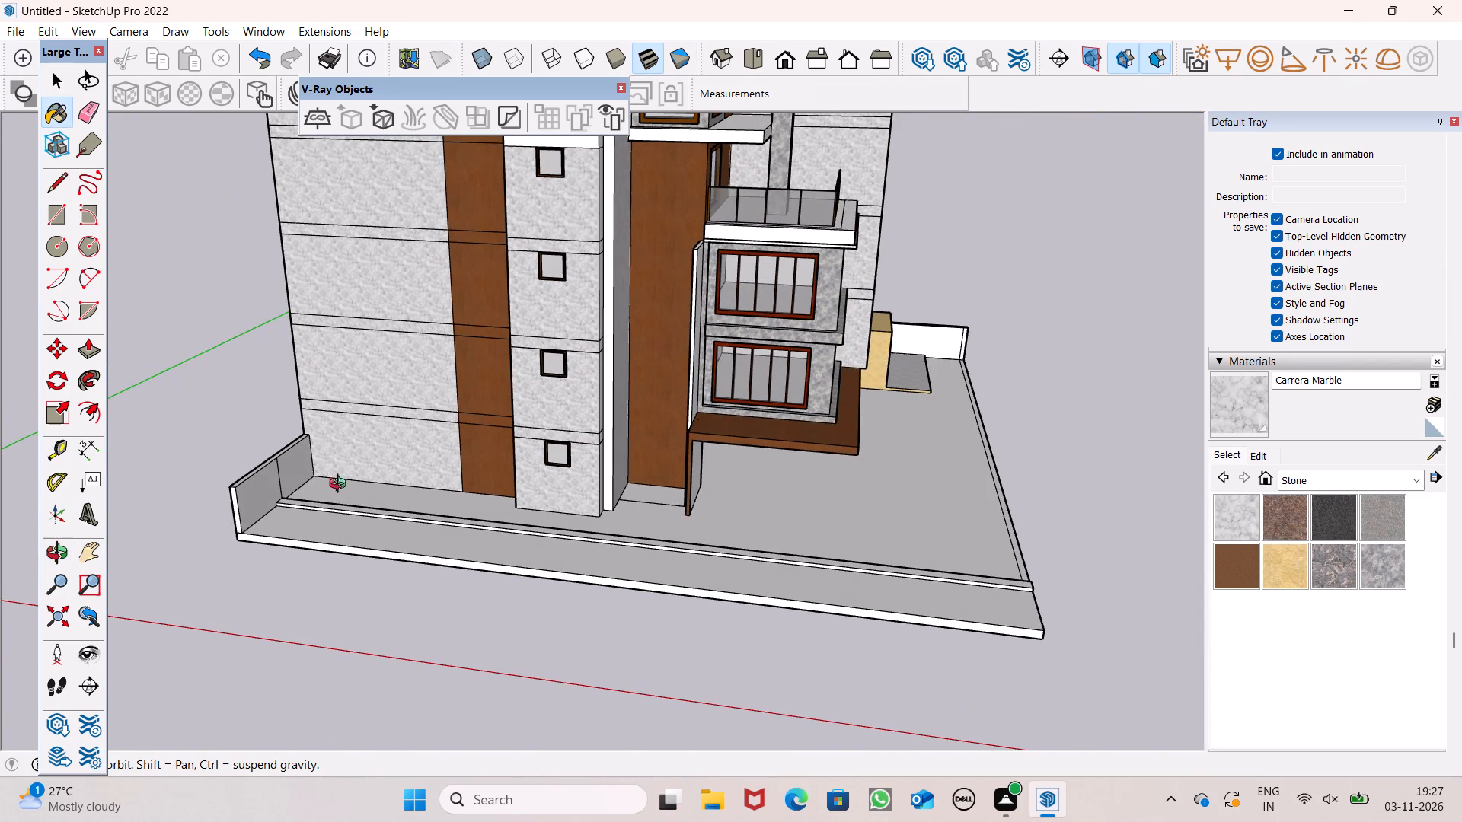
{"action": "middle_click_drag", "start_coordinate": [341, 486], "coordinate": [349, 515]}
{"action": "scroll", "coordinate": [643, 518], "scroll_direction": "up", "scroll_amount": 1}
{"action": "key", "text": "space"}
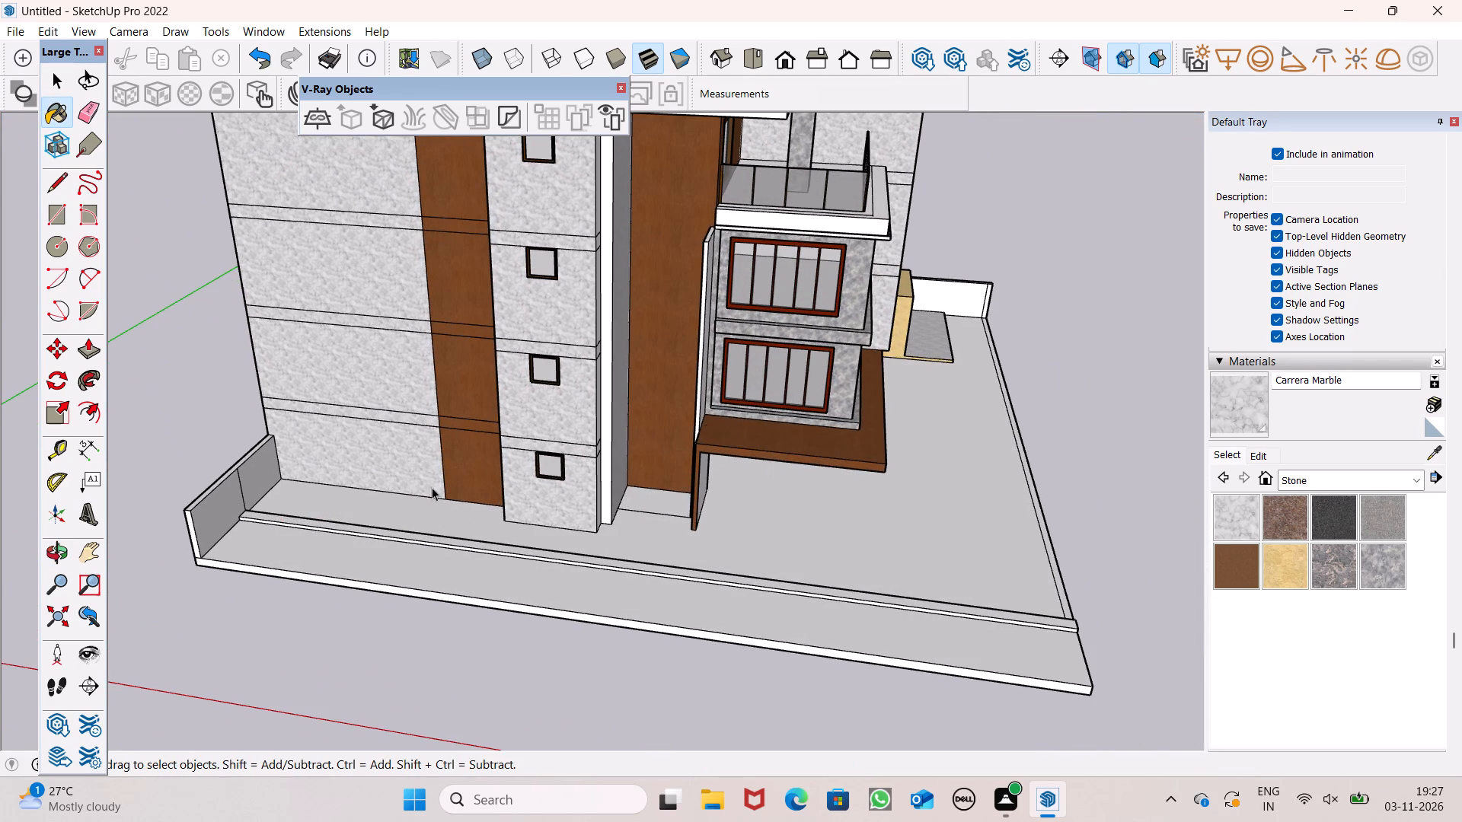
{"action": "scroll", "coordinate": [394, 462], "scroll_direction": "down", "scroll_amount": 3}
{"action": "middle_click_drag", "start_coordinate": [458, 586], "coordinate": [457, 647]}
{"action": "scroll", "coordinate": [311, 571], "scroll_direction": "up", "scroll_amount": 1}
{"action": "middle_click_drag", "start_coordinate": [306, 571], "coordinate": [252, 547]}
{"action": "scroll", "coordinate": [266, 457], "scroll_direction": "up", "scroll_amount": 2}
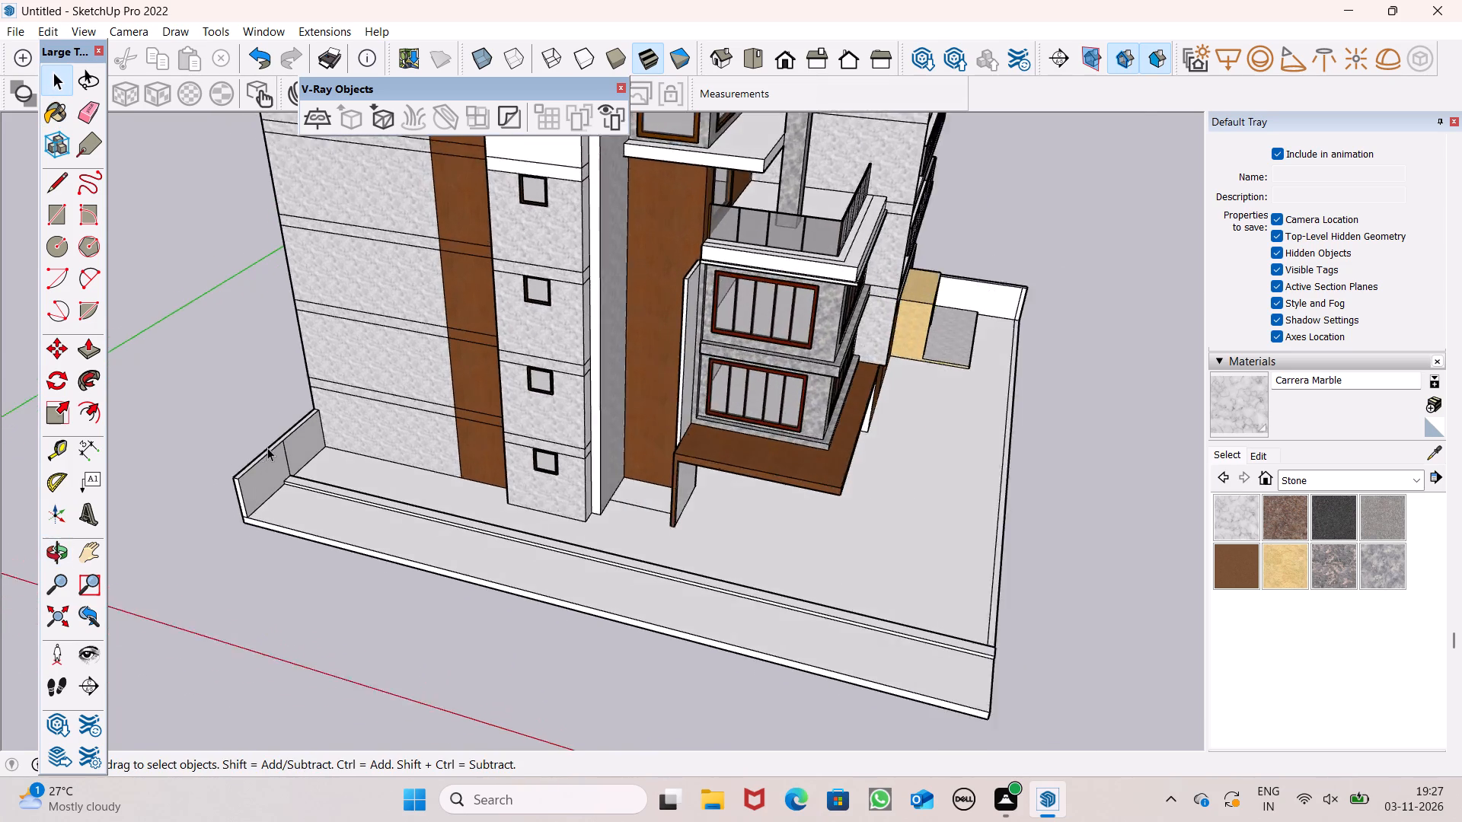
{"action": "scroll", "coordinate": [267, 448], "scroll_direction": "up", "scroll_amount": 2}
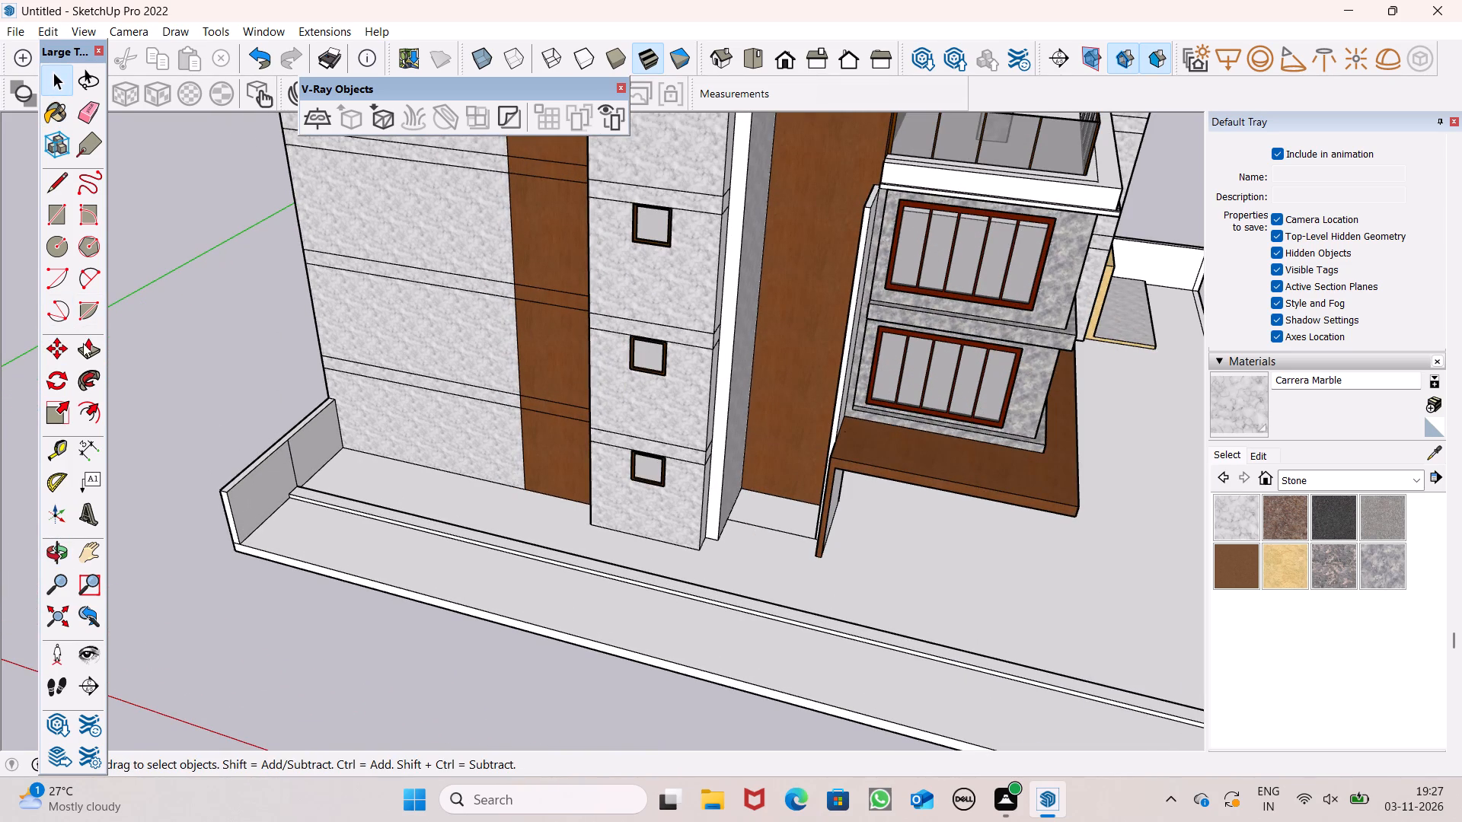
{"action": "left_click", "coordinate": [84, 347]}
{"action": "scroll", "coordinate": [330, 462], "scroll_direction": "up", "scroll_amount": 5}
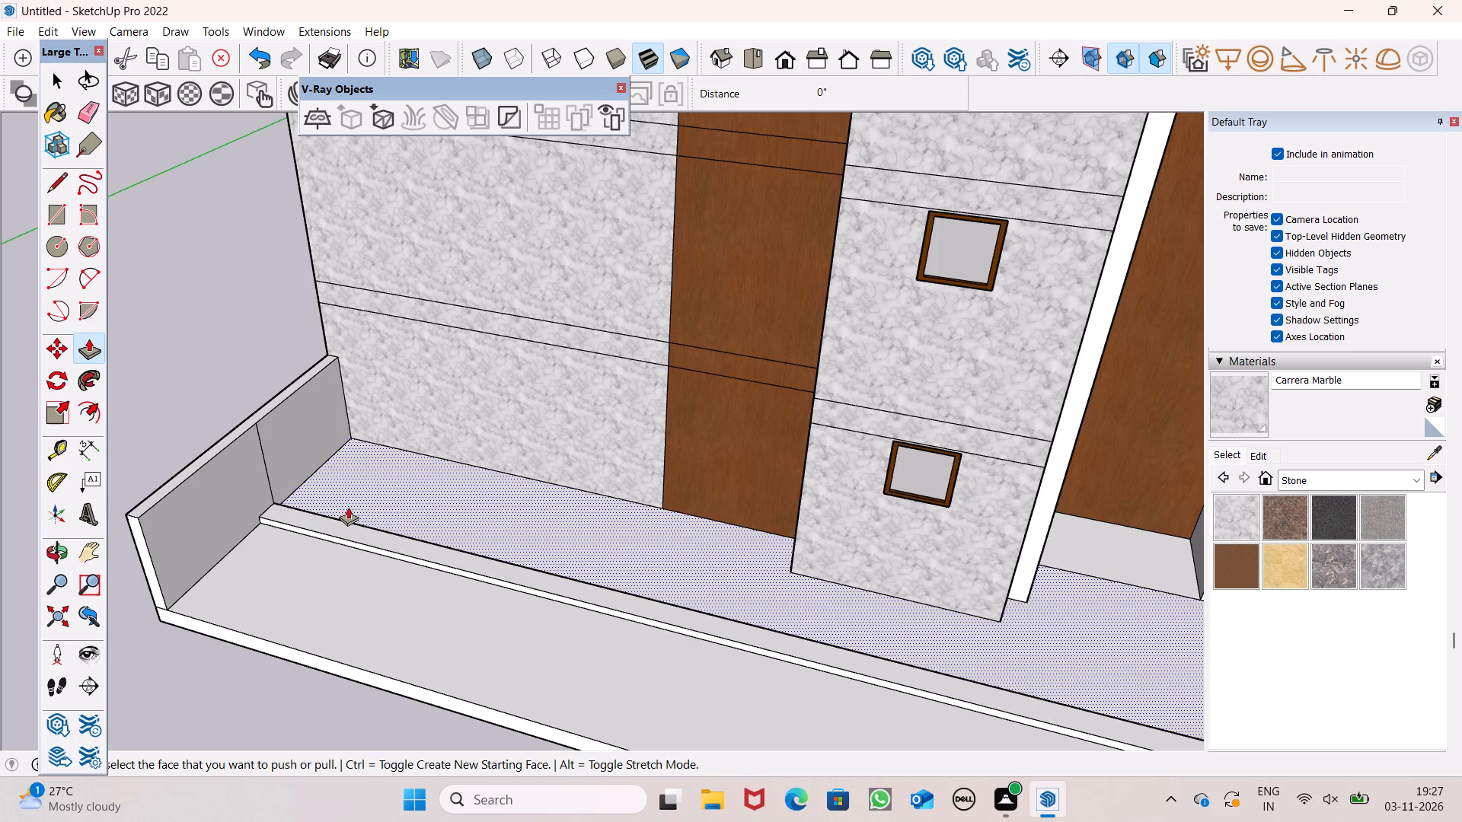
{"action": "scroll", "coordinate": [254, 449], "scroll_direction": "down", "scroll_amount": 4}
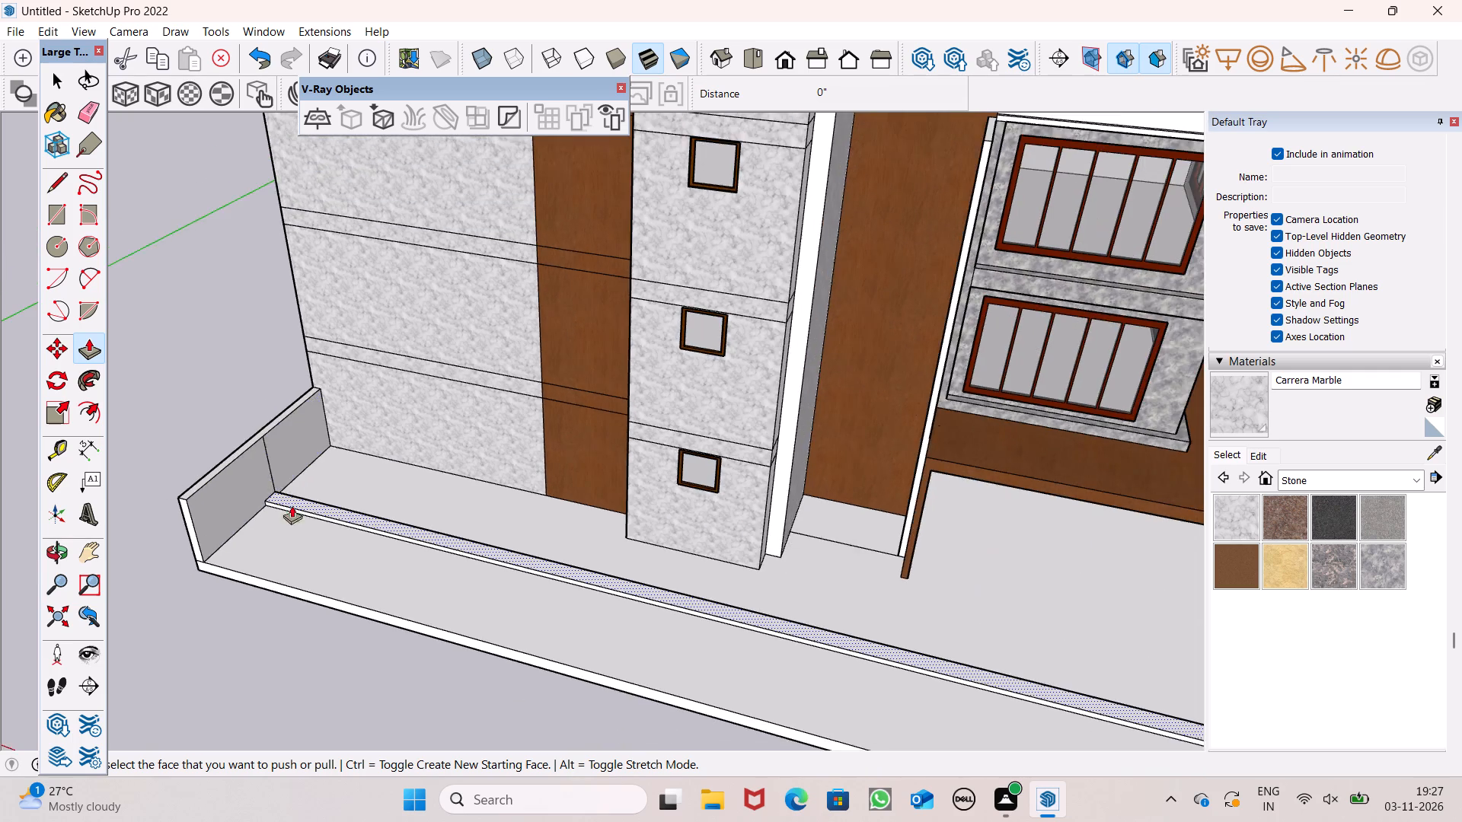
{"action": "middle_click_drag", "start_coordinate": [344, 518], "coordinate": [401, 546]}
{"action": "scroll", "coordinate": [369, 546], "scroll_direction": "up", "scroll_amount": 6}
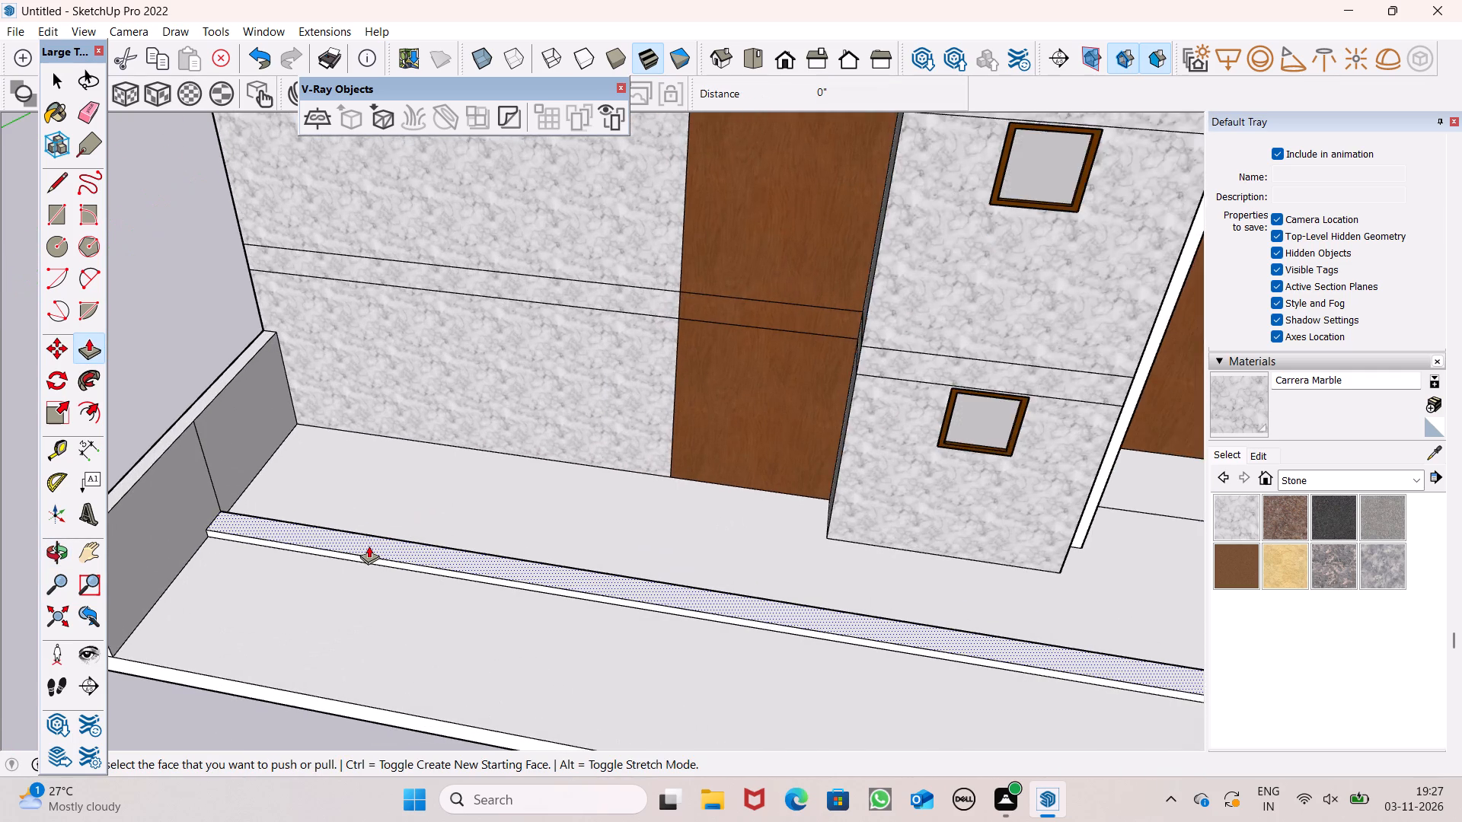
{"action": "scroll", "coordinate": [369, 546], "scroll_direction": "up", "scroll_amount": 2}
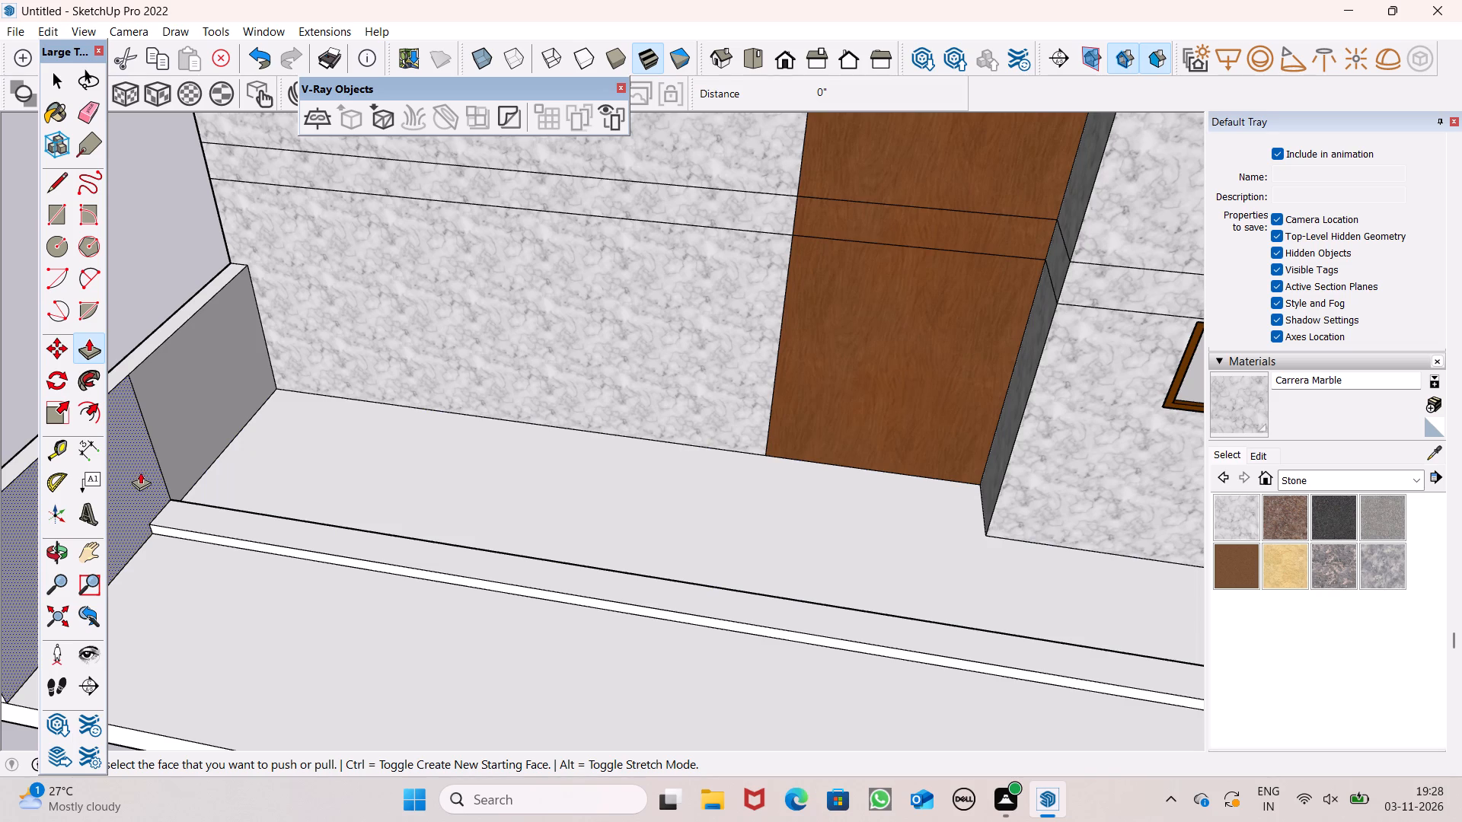
Draw a line along the full length of the low border strip beside the small-window column, splitting its top face lengthwise.
{"action": "left_click", "coordinate": [49, 177]}
{"action": "scroll", "coordinate": [540, 368], "scroll_direction": "down", "scroll_amount": 3}
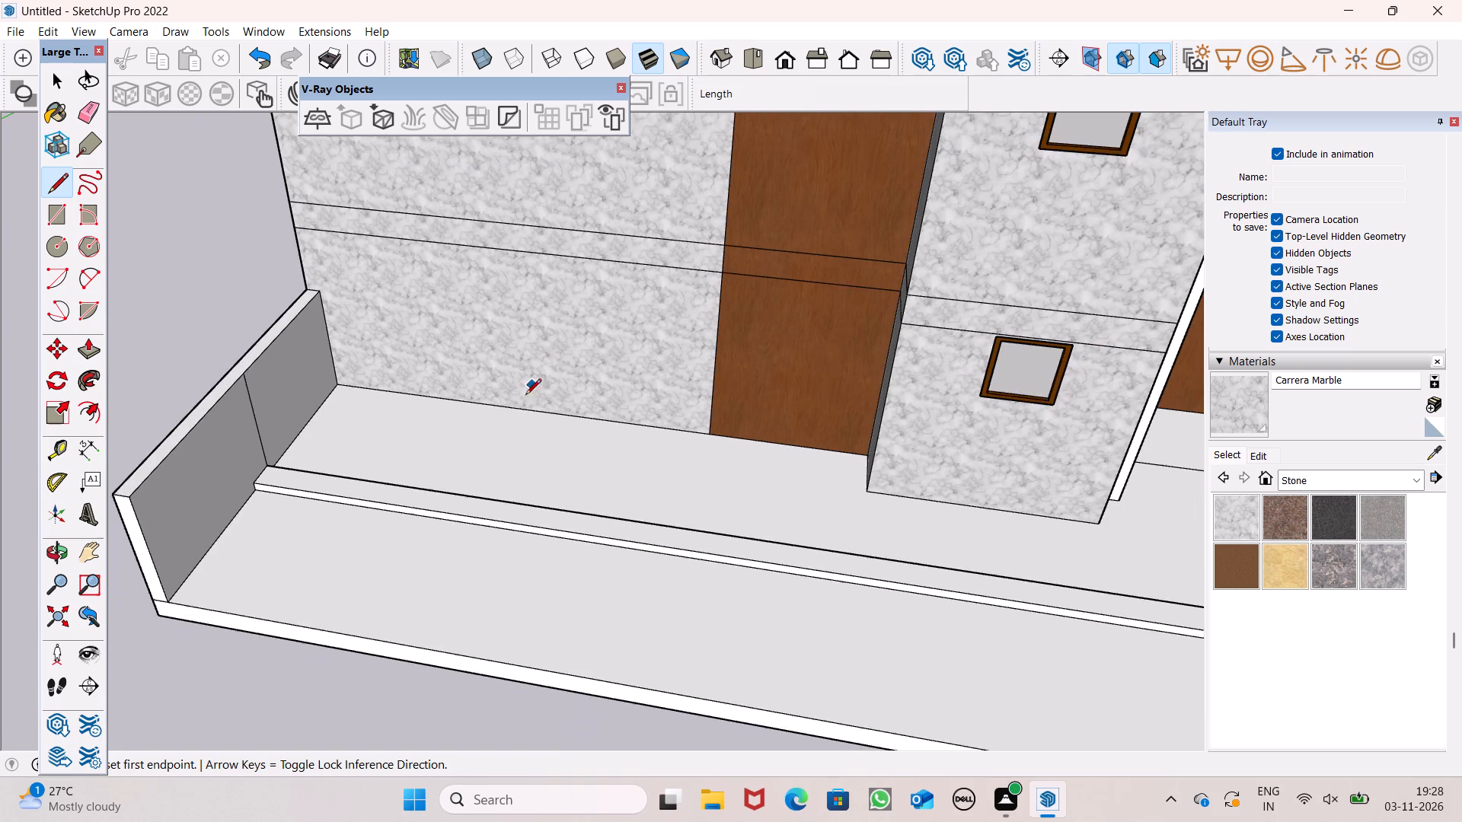
{"action": "scroll", "coordinate": [511, 423], "scroll_direction": "down", "scroll_amount": 3}
{"action": "middle_click_drag", "start_coordinate": [499, 445], "coordinate": [523, 556]}
{"action": "scroll", "coordinate": [523, 556], "scroll_direction": "up", "scroll_amount": 7}
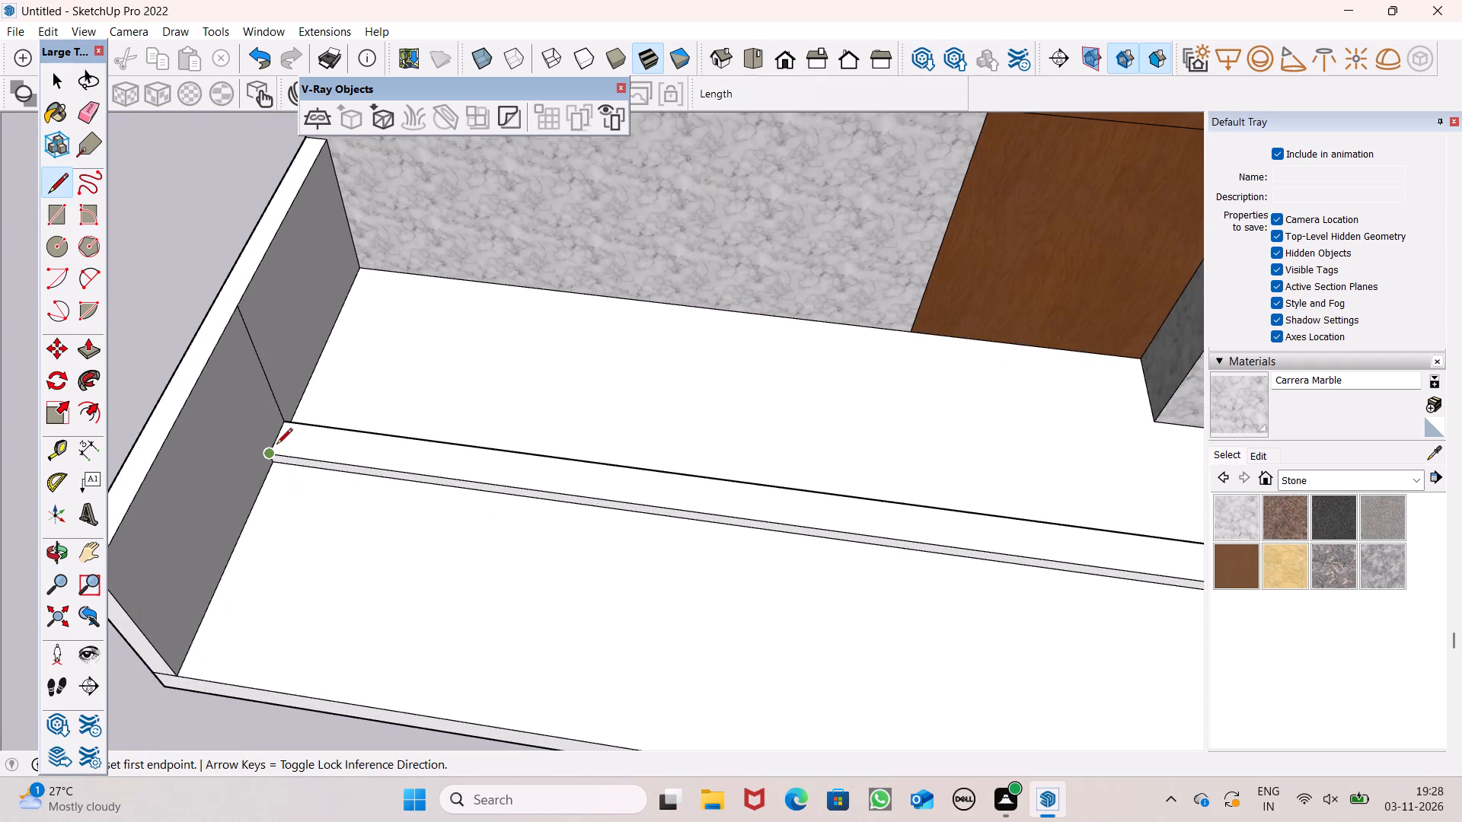
{"action": "left_click", "coordinate": [276, 439]}
{"action": "scroll", "coordinate": [309, 440], "scroll_direction": "down", "scroll_amount": 10}
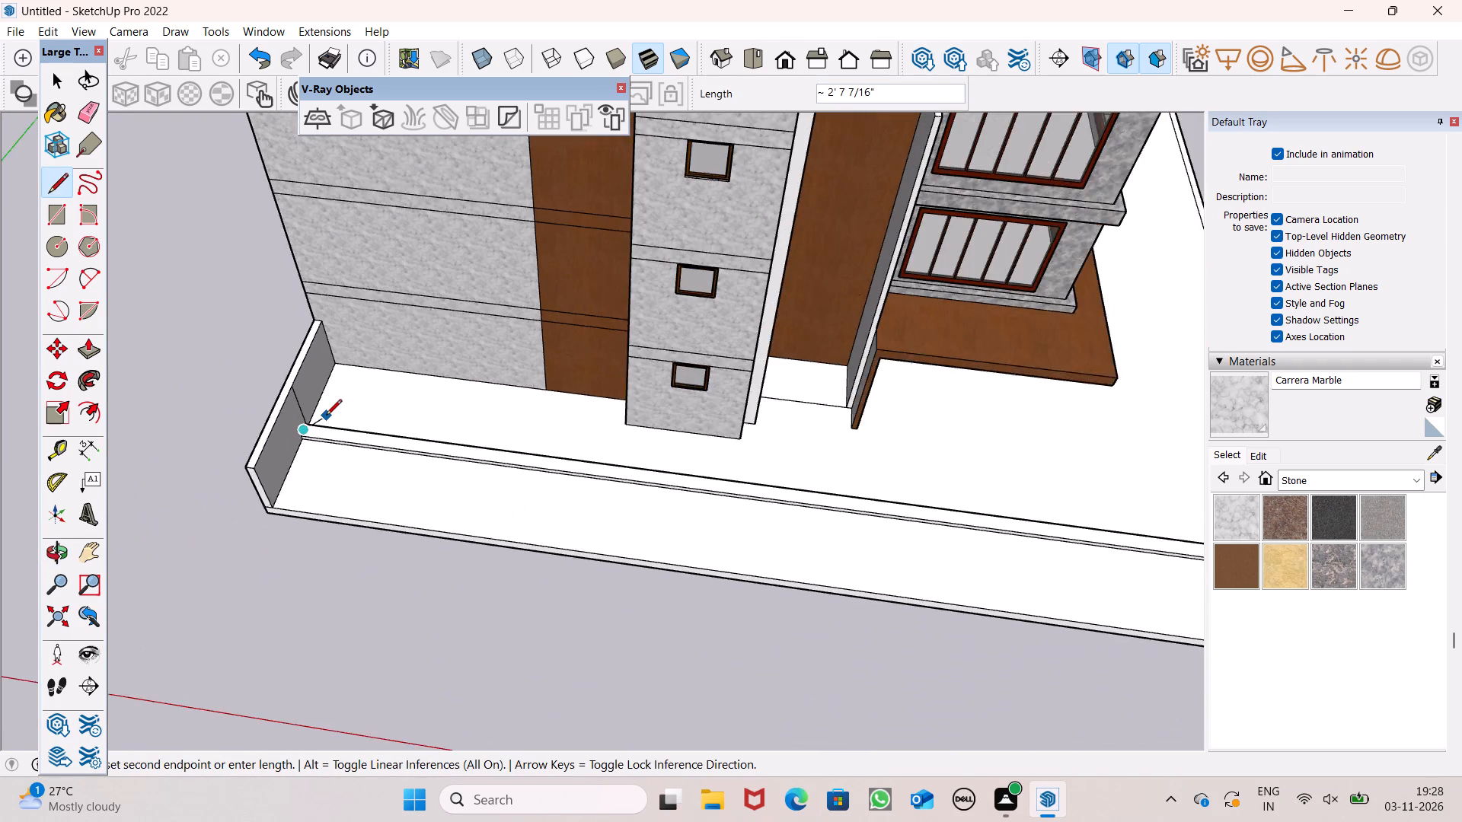
{"action": "scroll", "coordinate": [326, 416], "scroll_direction": "down", "scroll_amount": 8}
{"action": "scroll", "coordinate": [704, 467], "scroll_direction": "up", "scroll_amount": 6}
{"action": "scroll", "coordinate": [936, 502], "scroll_direction": "up", "scroll_amount": 7}
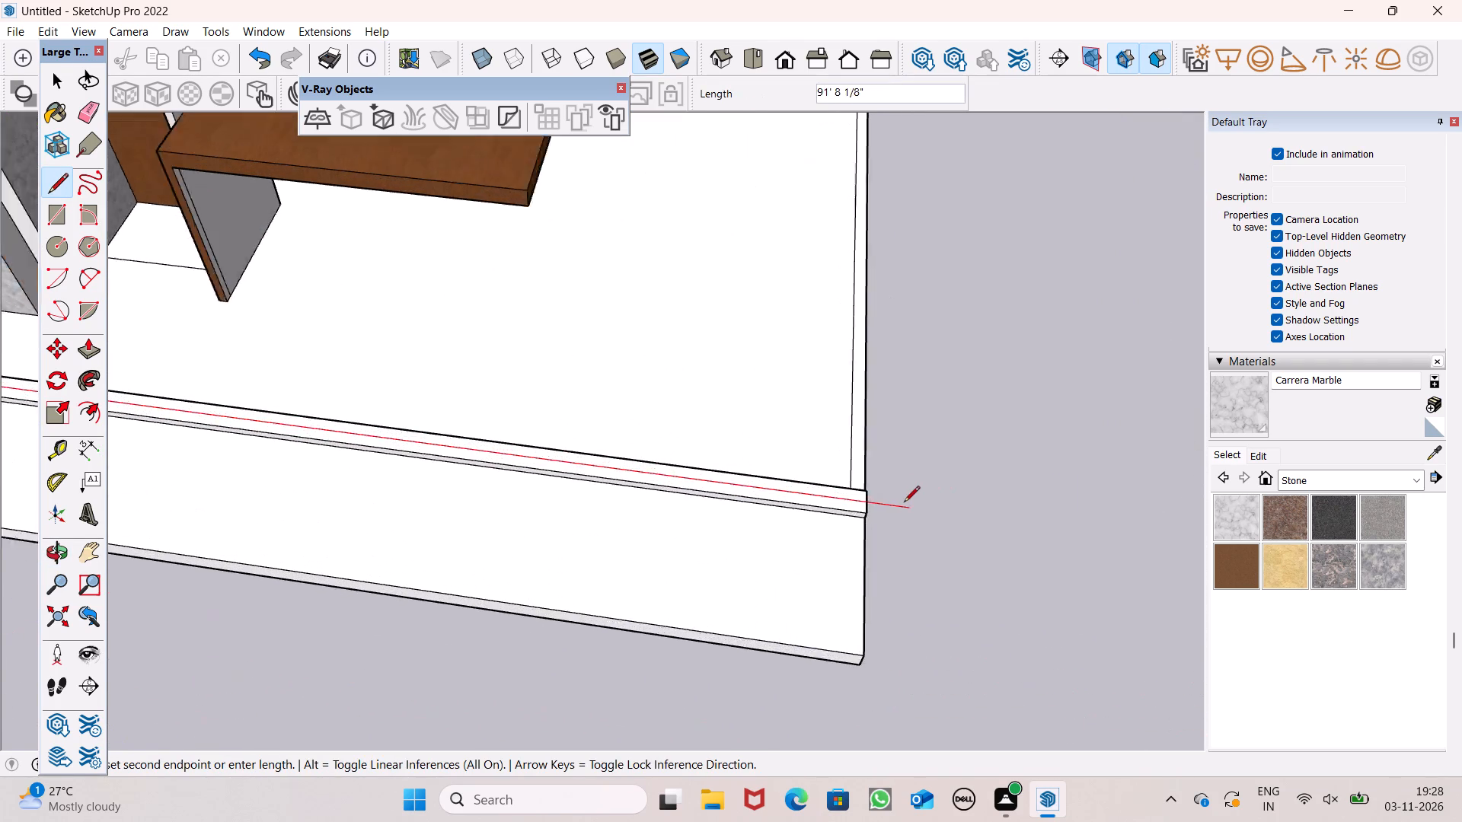
{"action": "left_click", "coordinate": [858, 501]}
{"action": "scroll", "coordinate": [910, 513], "scroll_direction": "down", "scroll_amount": 12}
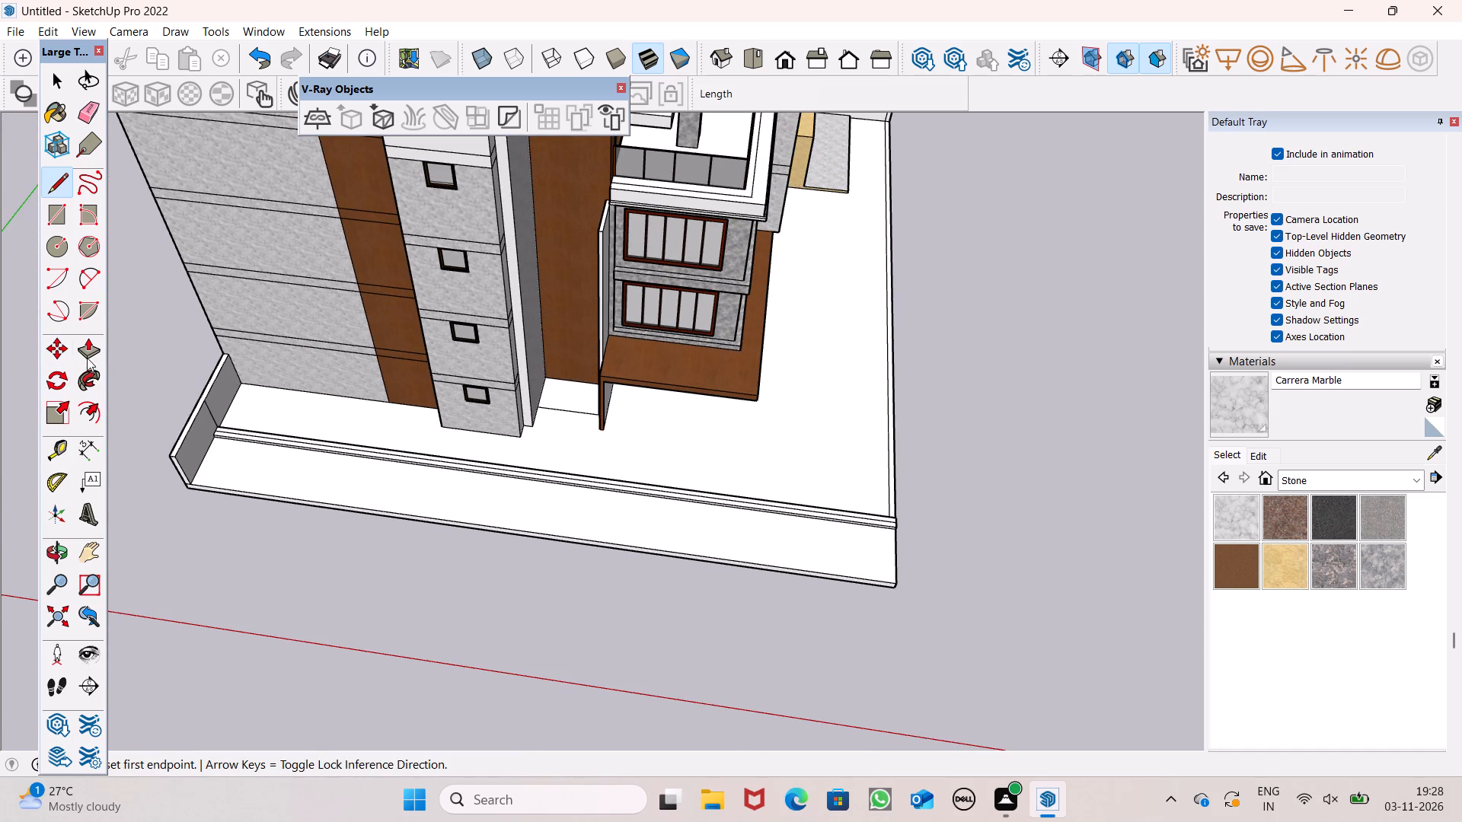
Push/Pull the inner half of the split border strip up into a boundary wall about 4' 11" high.
{"action": "left_click", "coordinate": [87, 355]}
{"action": "scroll", "coordinate": [187, 420], "scroll_direction": "up", "scroll_amount": 13}
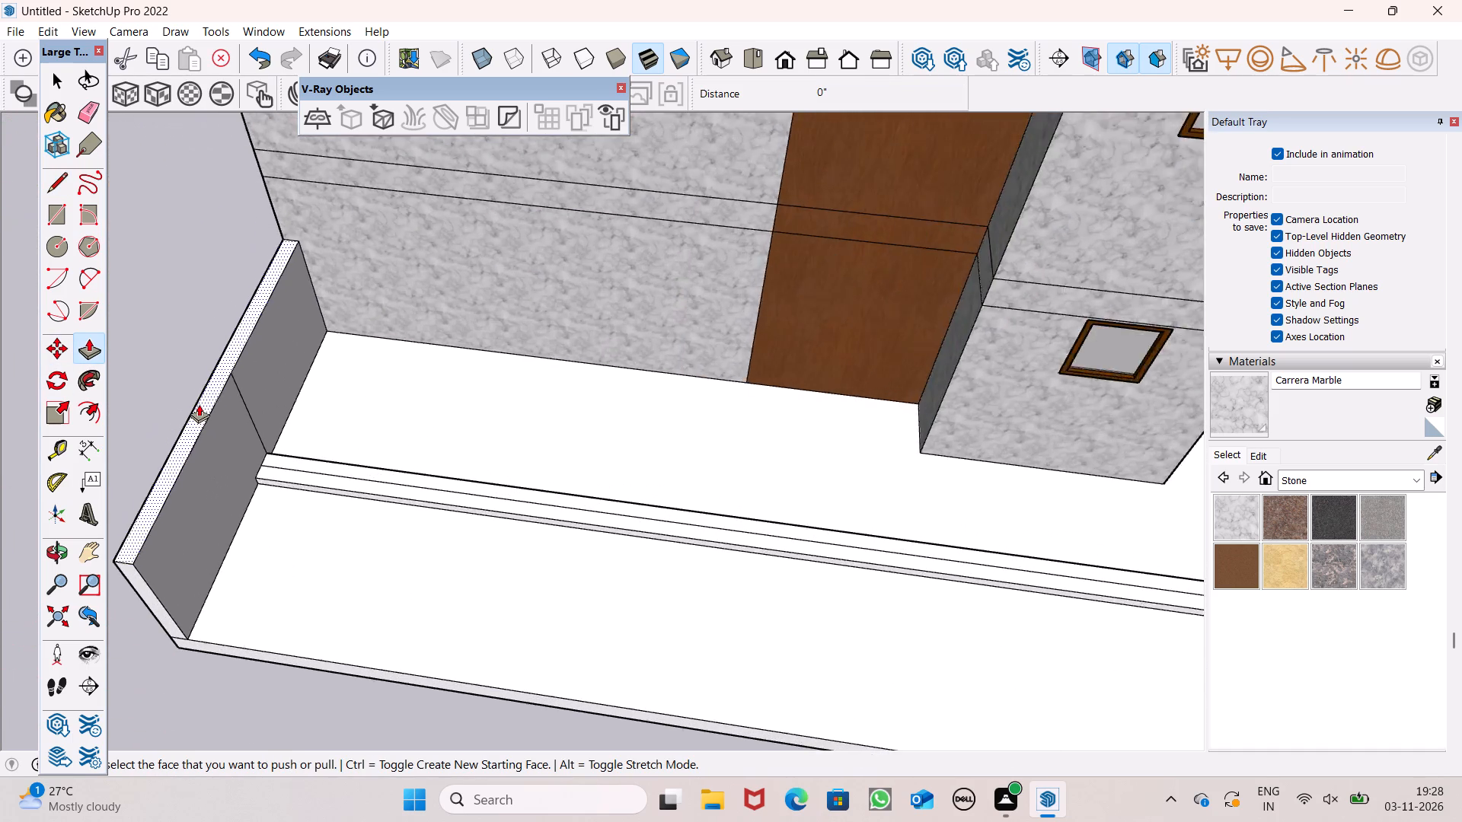
{"action": "scroll", "coordinate": [199, 404], "scroll_direction": "up", "scroll_amount": 2}
{"action": "left_click_drag", "start_coordinate": [293, 474], "coordinate": [258, 400]}
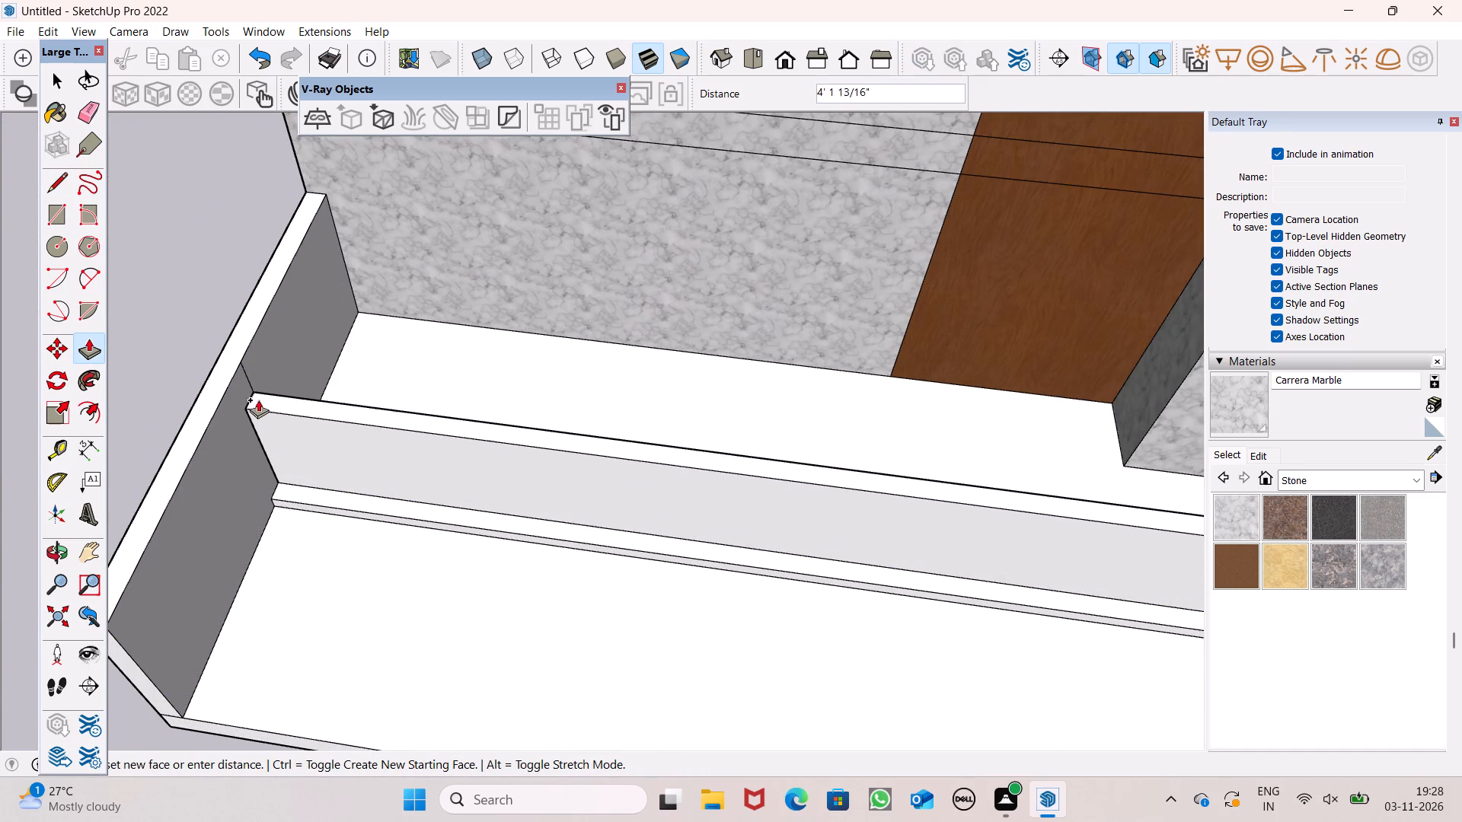
{"action": "left_click_drag", "start_coordinate": [258, 400], "coordinate": [251, 384]}
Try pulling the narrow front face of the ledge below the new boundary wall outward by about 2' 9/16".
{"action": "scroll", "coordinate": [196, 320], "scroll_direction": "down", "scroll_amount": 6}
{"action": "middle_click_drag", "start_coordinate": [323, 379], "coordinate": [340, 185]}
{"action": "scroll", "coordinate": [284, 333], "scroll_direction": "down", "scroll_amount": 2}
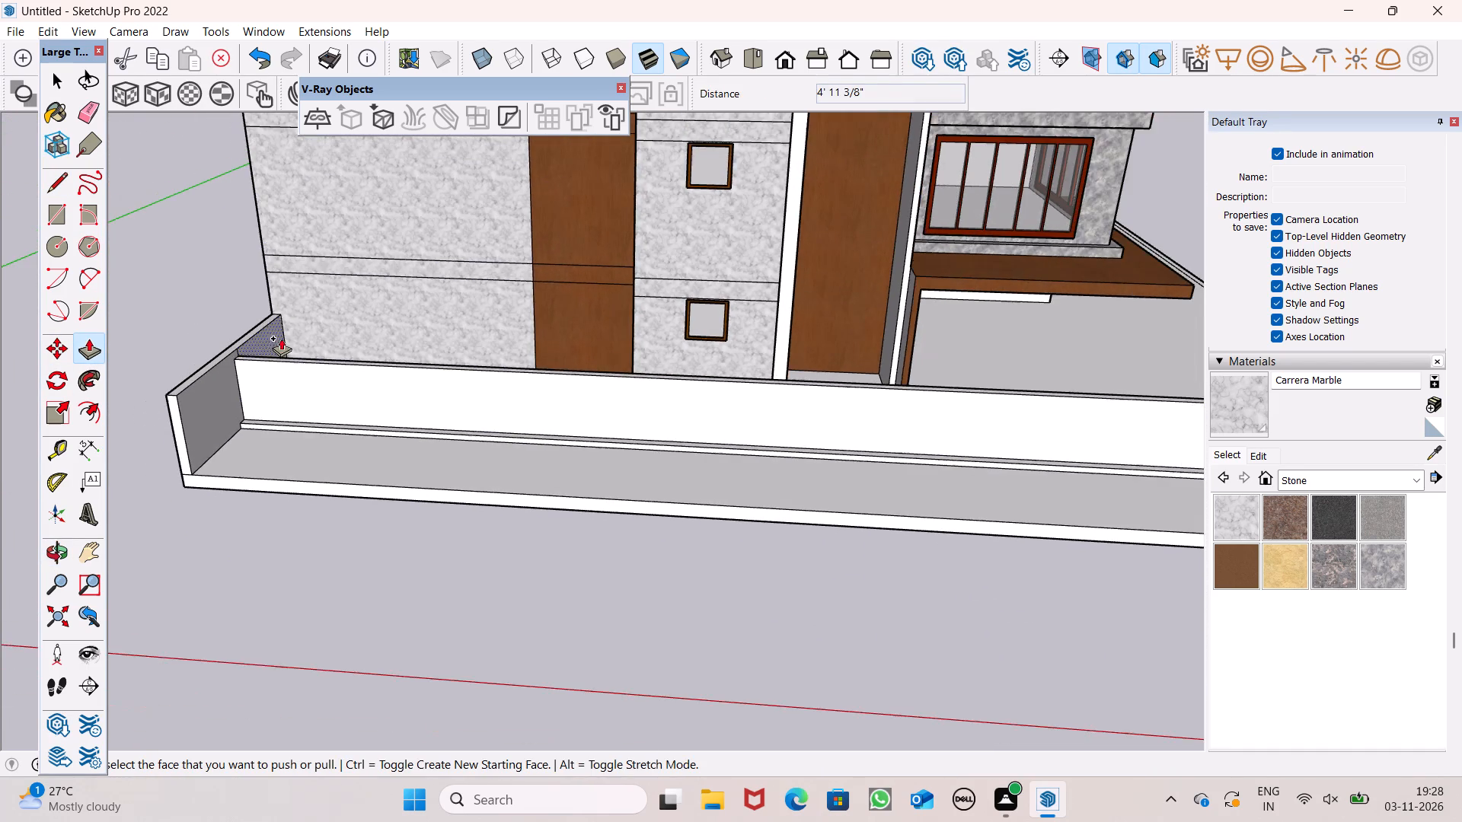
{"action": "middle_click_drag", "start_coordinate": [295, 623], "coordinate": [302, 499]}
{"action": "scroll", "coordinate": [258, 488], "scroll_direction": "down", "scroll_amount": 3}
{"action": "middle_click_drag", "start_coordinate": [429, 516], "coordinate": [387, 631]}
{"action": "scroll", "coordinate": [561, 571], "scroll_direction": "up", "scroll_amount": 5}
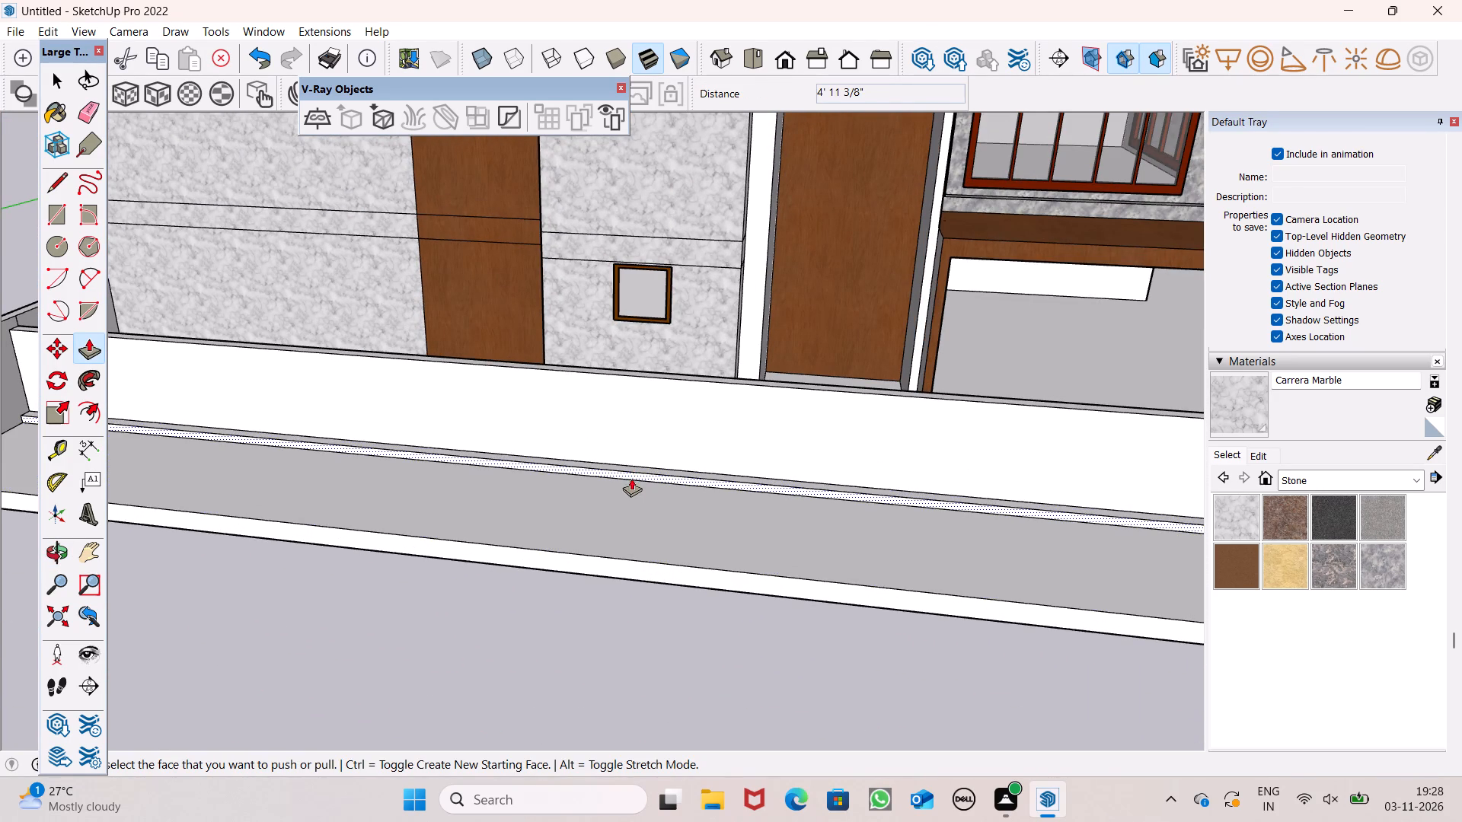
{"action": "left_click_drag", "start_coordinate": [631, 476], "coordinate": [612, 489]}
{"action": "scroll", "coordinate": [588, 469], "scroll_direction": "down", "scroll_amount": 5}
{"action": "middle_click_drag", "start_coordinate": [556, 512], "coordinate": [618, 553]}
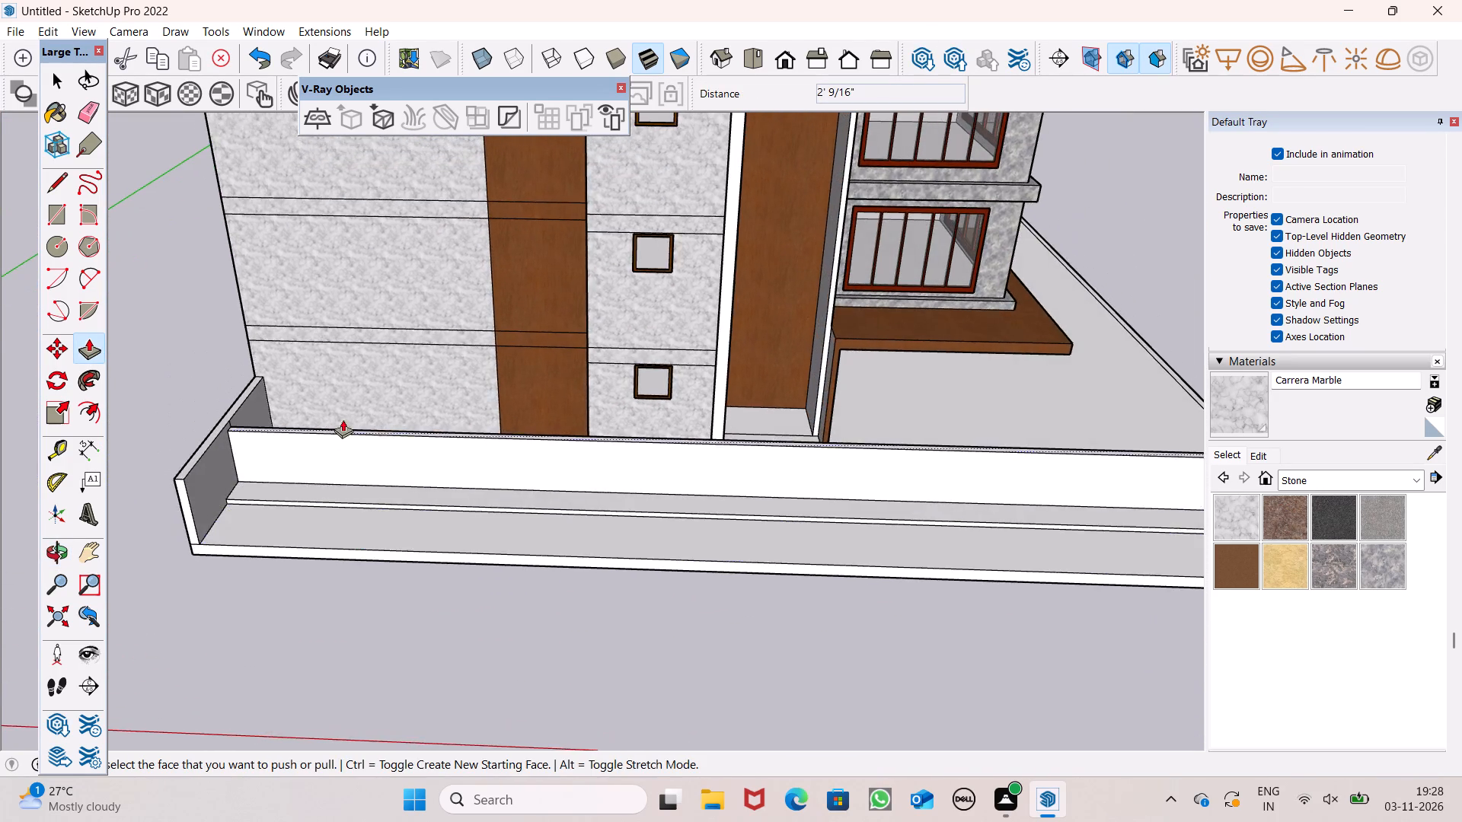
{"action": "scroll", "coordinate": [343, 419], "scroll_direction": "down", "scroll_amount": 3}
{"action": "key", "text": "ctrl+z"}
Pull the narrow front face of the ledge below the boundary wall outward to widen the ledge.
{"action": "middle_click_drag", "start_coordinate": [591, 538], "coordinate": [565, 549]}
{"action": "scroll", "coordinate": [558, 510], "scroll_direction": "up", "scroll_amount": 7}
{"action": "left_click_drag", "start_coordinate": [602, 475], "coordinate": [601, 489]}
{"action": "key", "text": "space"}
Examine the new boundary wall and the whole building from the front, the entrance side and above.
{"action": "scroll", "coordinate": [508, 434], "scroll_direction": "down", "scroll_amount": 5}
{"action": "middle_click_drag", "start_coordinate": [545, 475], "coordinate": [560, 429]}
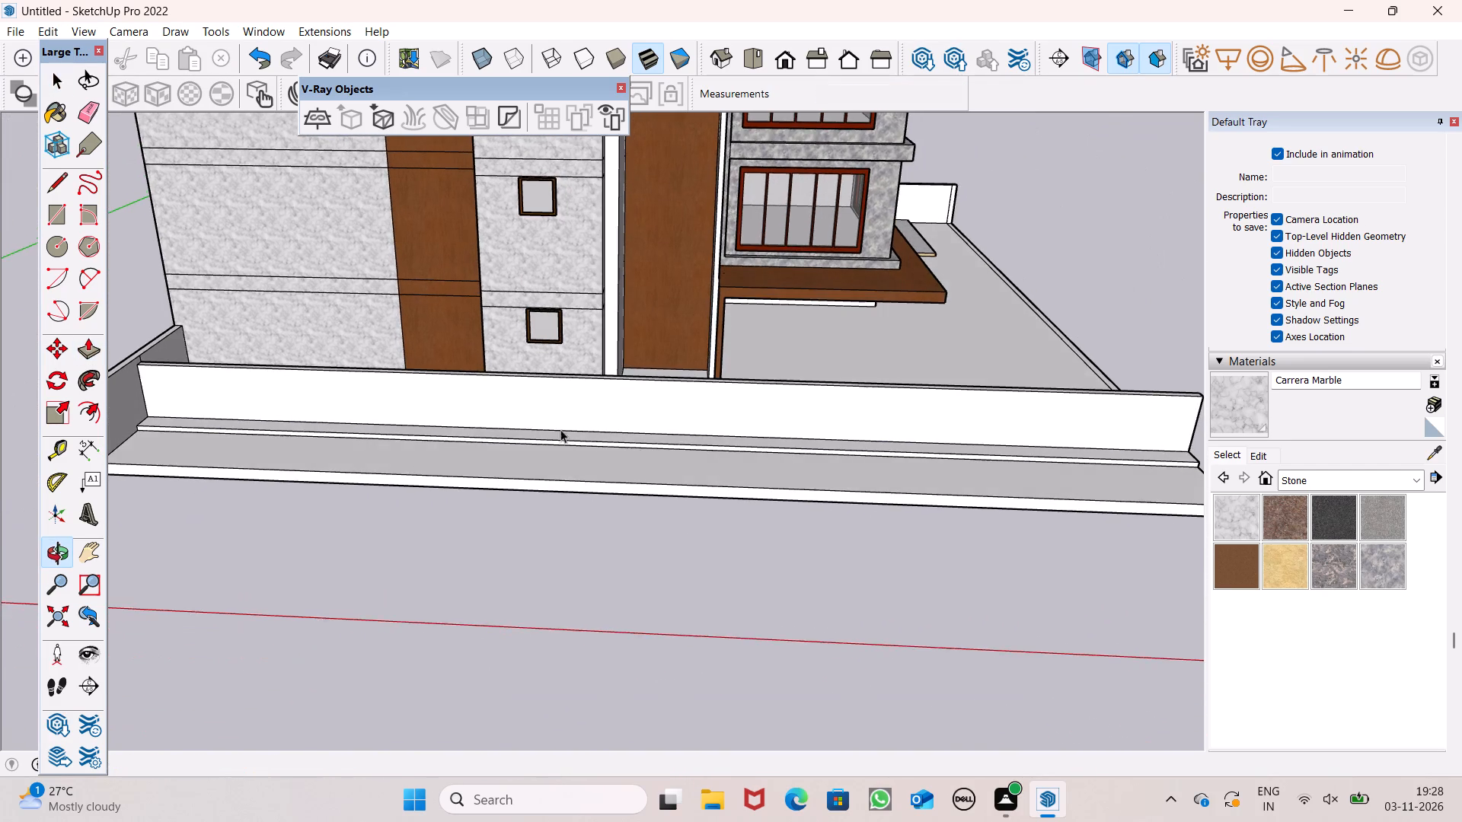
{"action": "scroll", "coordinate": [480, 432], "scroll_direction": "down", "scroll_amount": 5}
{"action": "middle_click_drag", "start_coordinate": [876, 467], "coordinate": [808, 460]}
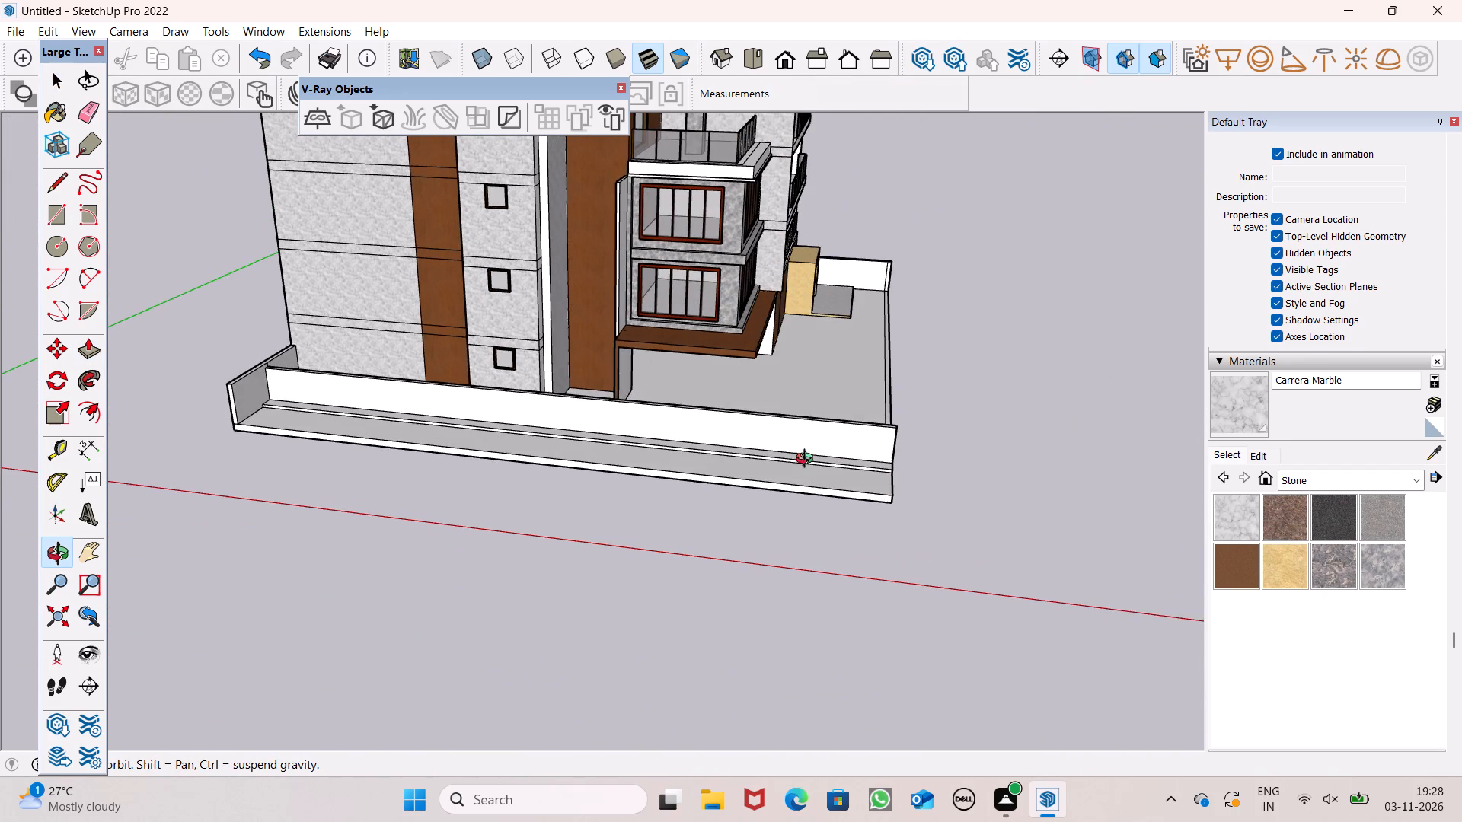
{"action": "middle_click_drag", "start_coordinate": [808, 460], "coordinate": [512, 512]}
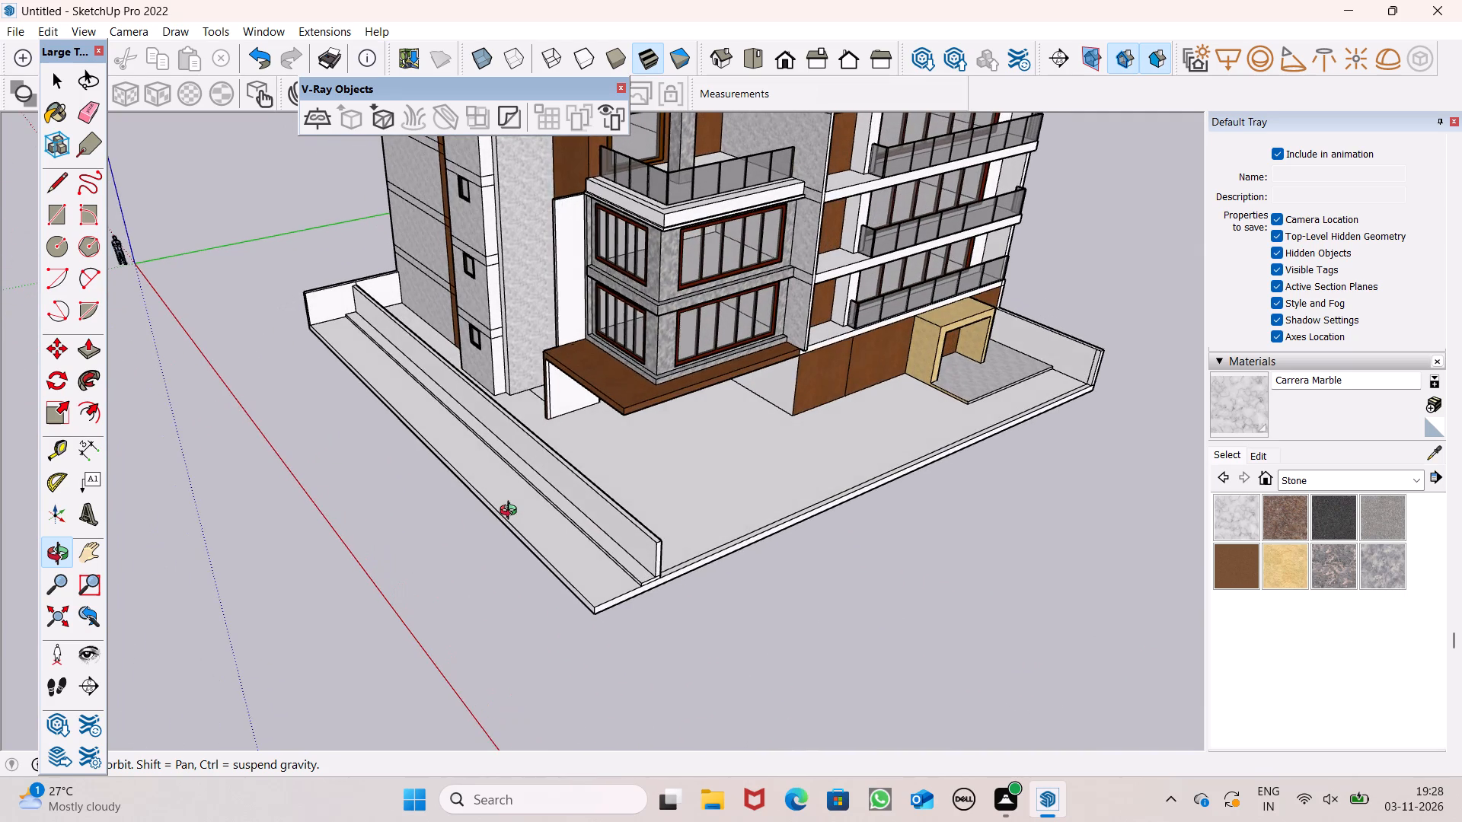
{"action": "middle_click_drag", "start_coordinate": [512, 512], "coordinate": [496, 461]}
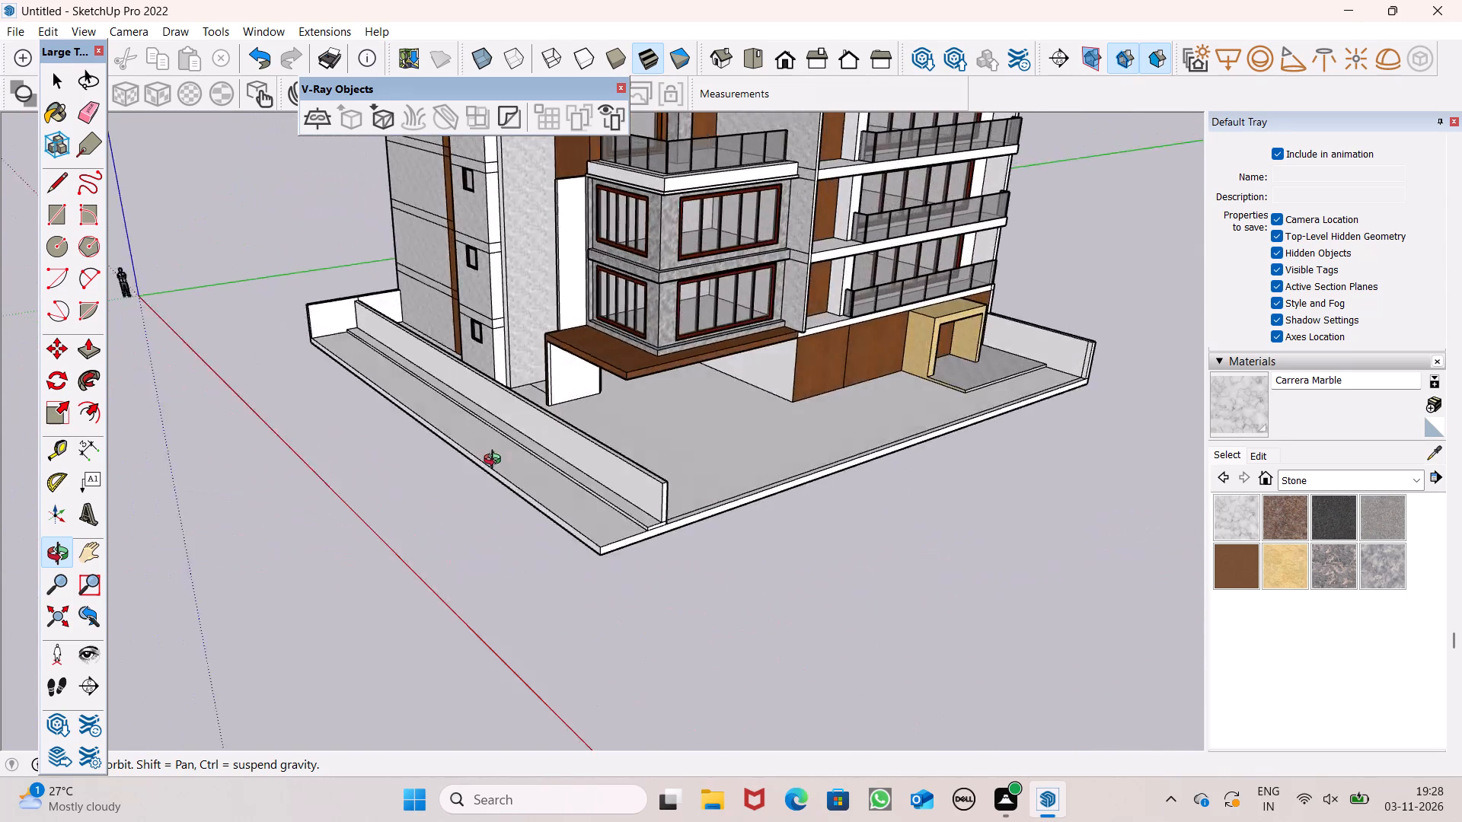
{"action": "middle_click_drag", "start_coordinate": [496, 461], "coordinate": [254, 469]}
{"action": "scroll", "coordinate": [469, 454], "scroll_direction": "down", "scroll_amount": 4}
{"action": "middle_click_drag", "start_coordinate": [610, 483], "coordinate": [853, 404]}
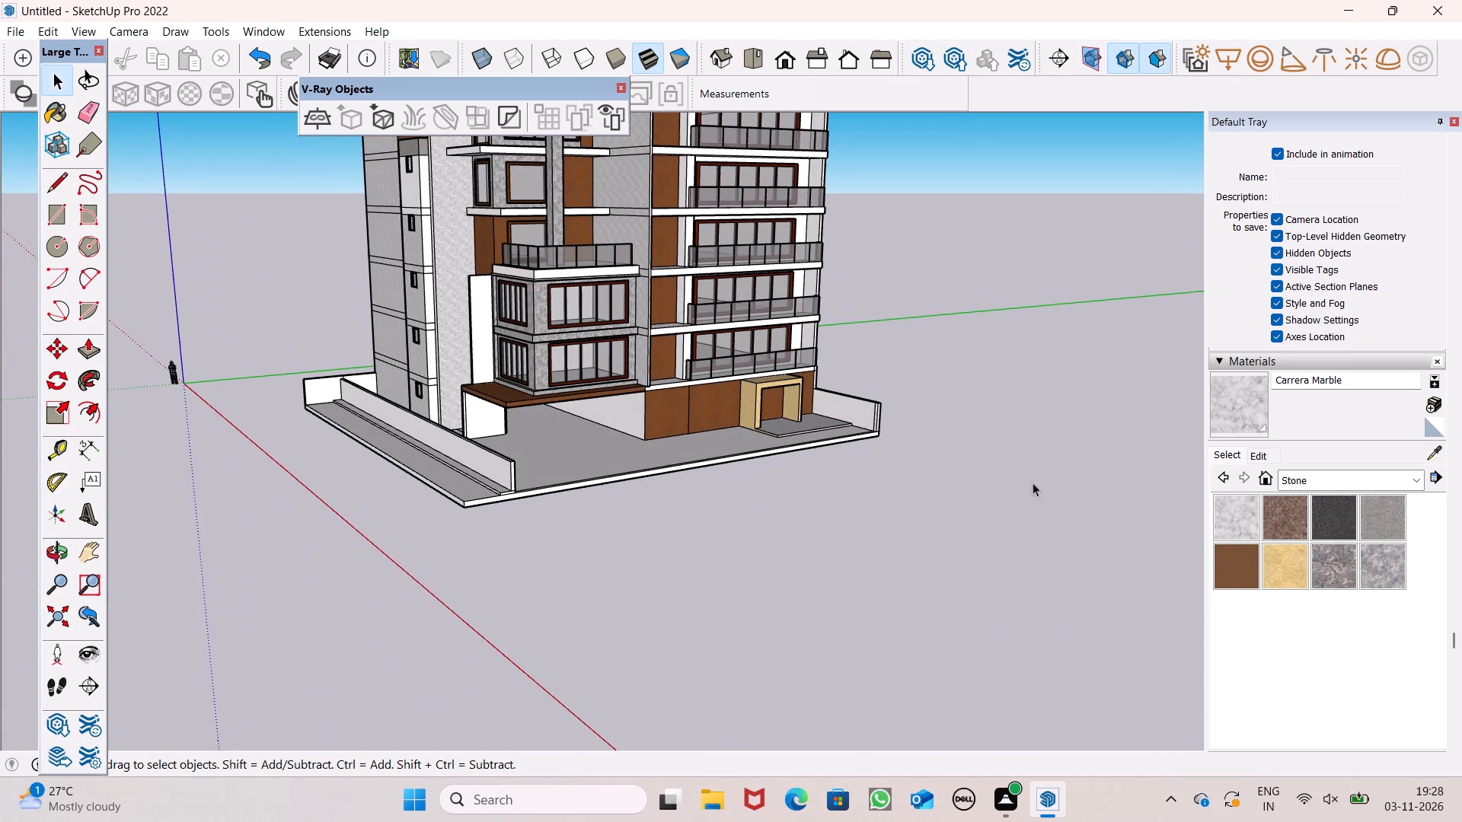
{"action": "scroll", "coordinate": [738, 406], "scroll_direction": "down", "scroll_amount": 4}
{"action": "middle_click_drag", "start_coordinate": [739, 330], "coordinate": [874, 317]}
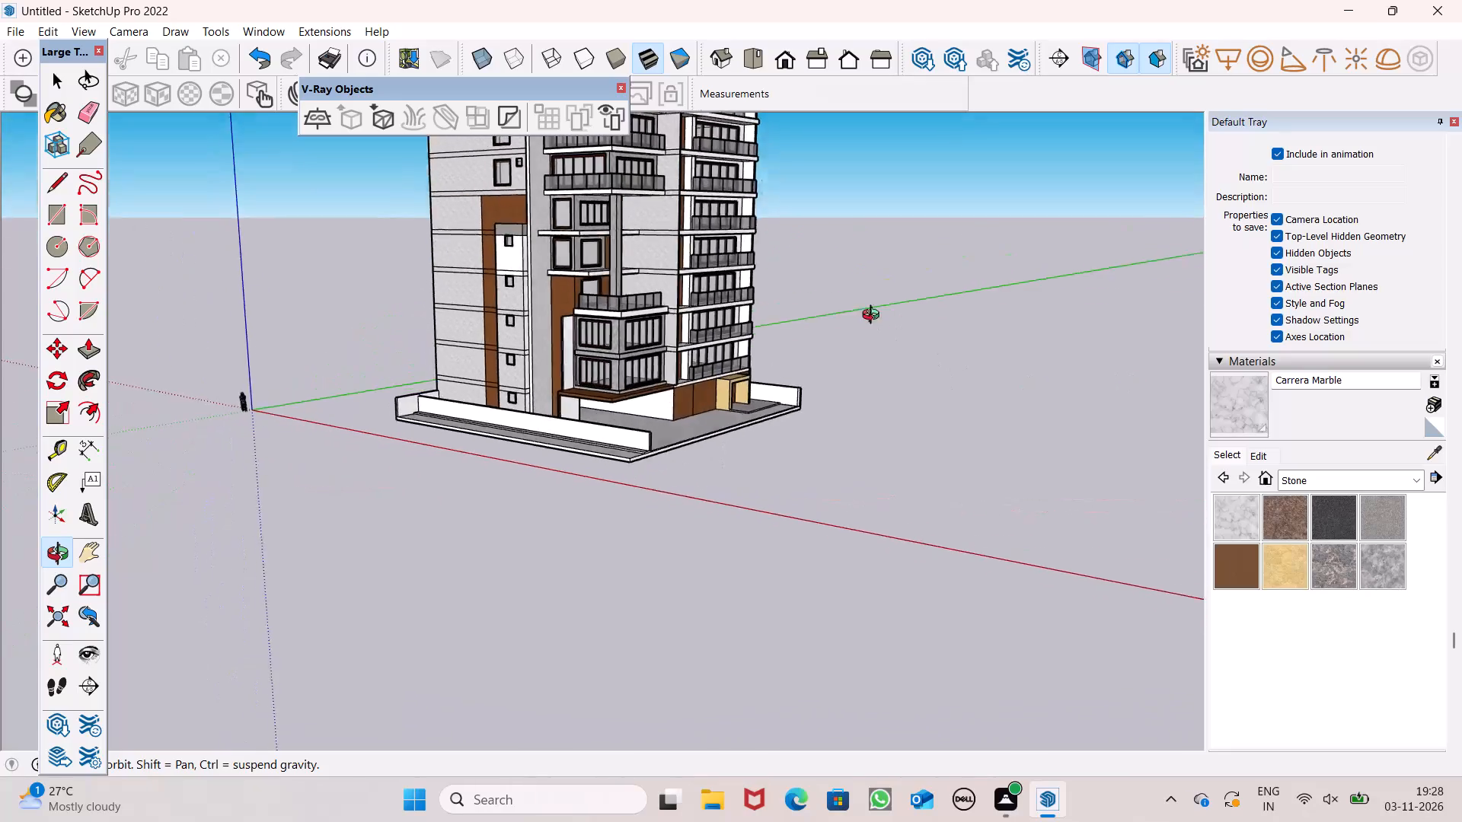
{"action": "middle_click_drag", "start_coordinate": [874, 317], "coordinate": [774, 285]}
{"action": "scroll", "coordinate": [584, 480], "scroll_direction": "down", "scroll_amount": 4}
{"action": "scroll", "coordinate": [646, 202], "scroll_direction": "up", "scroll_amount": 8}
{"action": "scroll", "coordinate": [637, 269], "scroll_direction": "down", "scroll_amount": 1}
{"action": "middle_click_drag", "start_coordinate": [659, 366], "coordinate": [674, 337]}
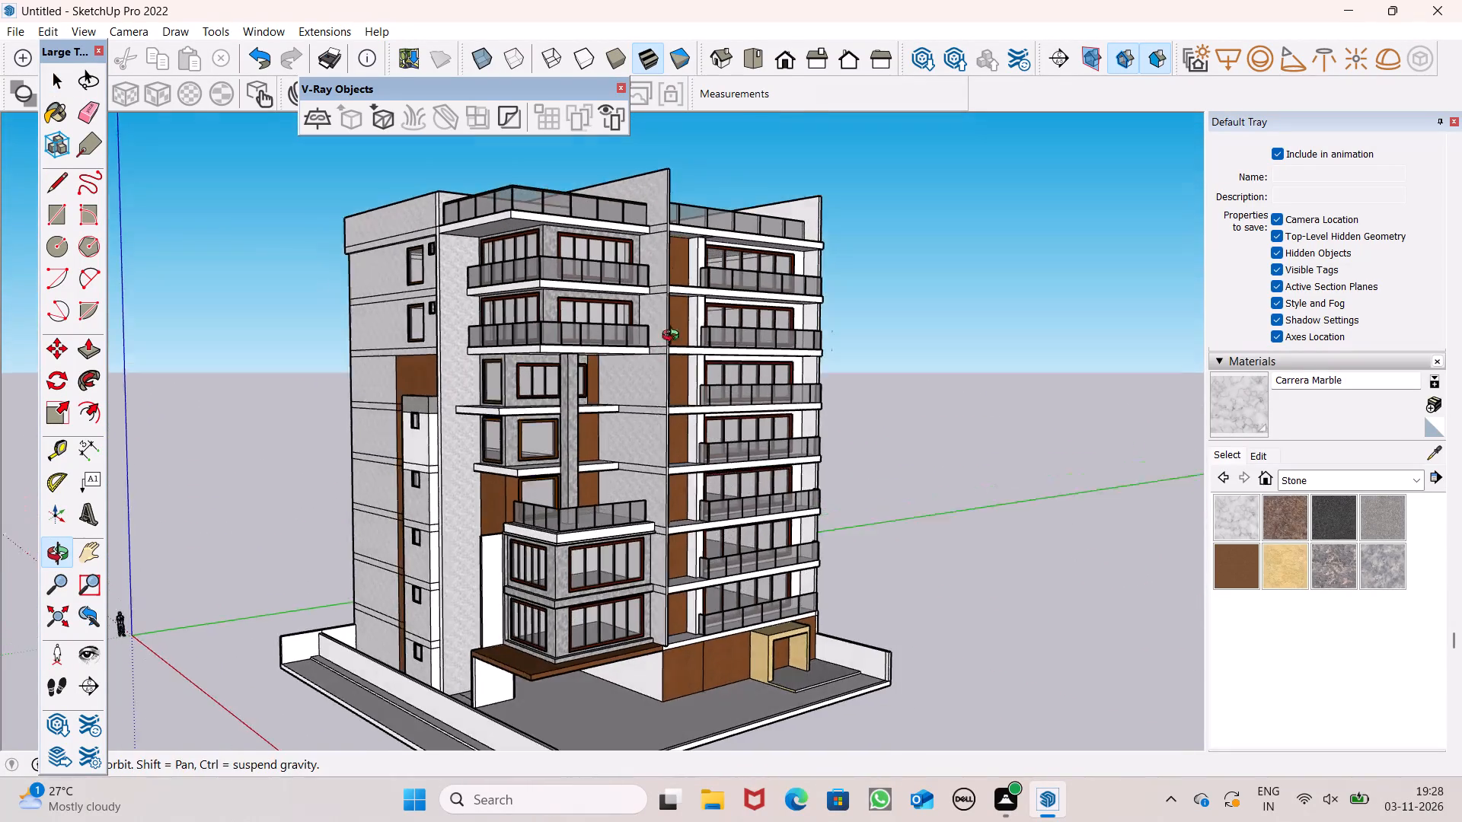
{"action": "middle_click_drag", "start_coordinate": [674, 337], "coordinate": [675, 328]}
{"action": "scroll", "coordinate": [696, 268], "scroll_direction": "down", "scroll_amount": 5}
{"action": "scroll", "coordinate": [703, 349], "scroll_direction": "down", "scroll_amount": 1}
{"action": "middle_click_drag", "start_coordinate": [713, 460], "coordinate": [697, 571]}
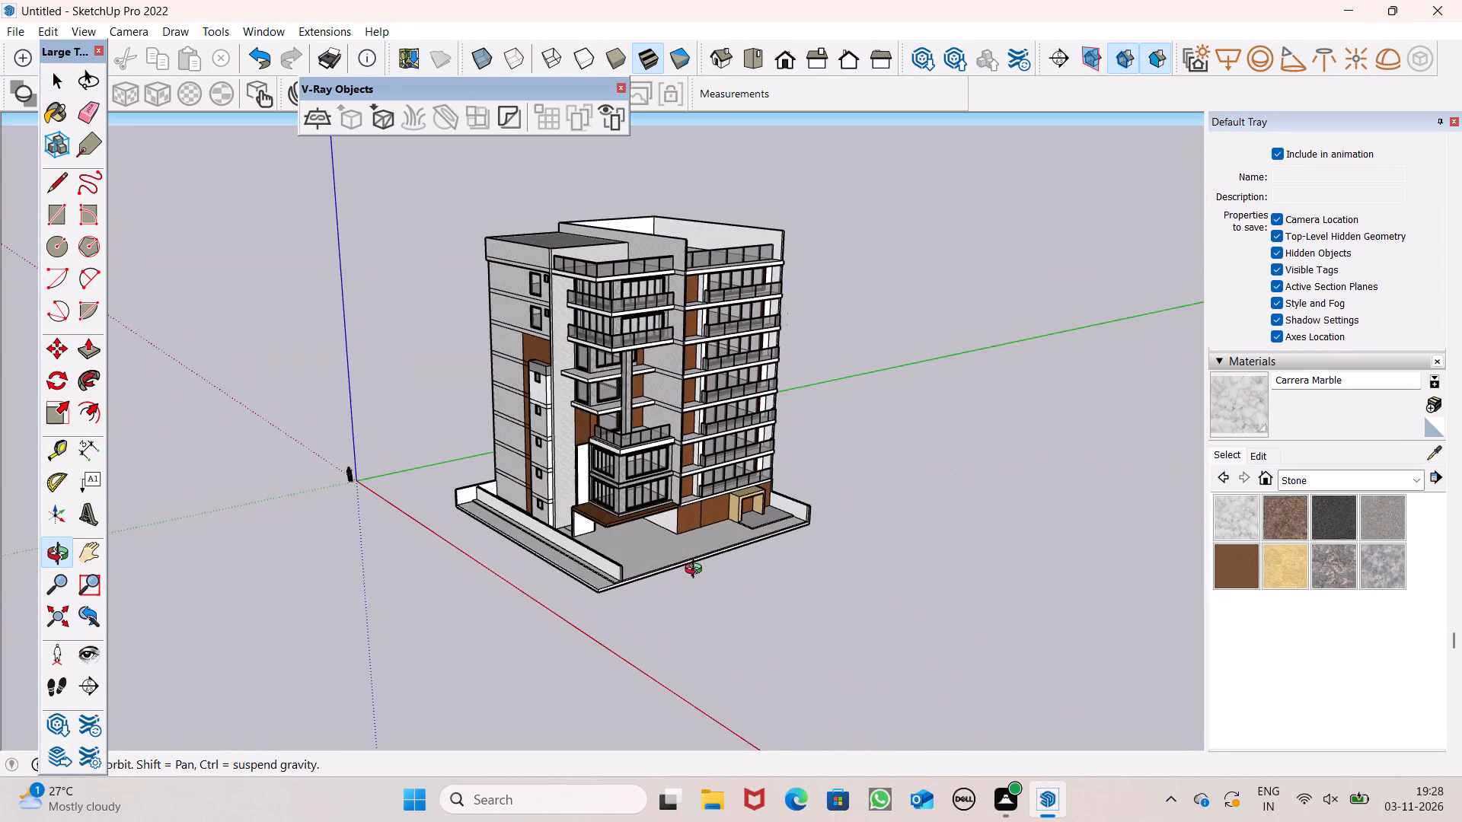
{"action": "middle_click_drag", "start_coordinate": [697, 571], "coordinate": [699, 545]}
{"action": "scroll", "coordinate": [609, 447], "scroll_direction": "up", "scroll_amount": 3}
{"action": "scroll", "coordinate": [618, 393], "scroll_direction": "down", "scroll_amount": 2}
{"action": "middle_click", "coordinate": [744, 567]}
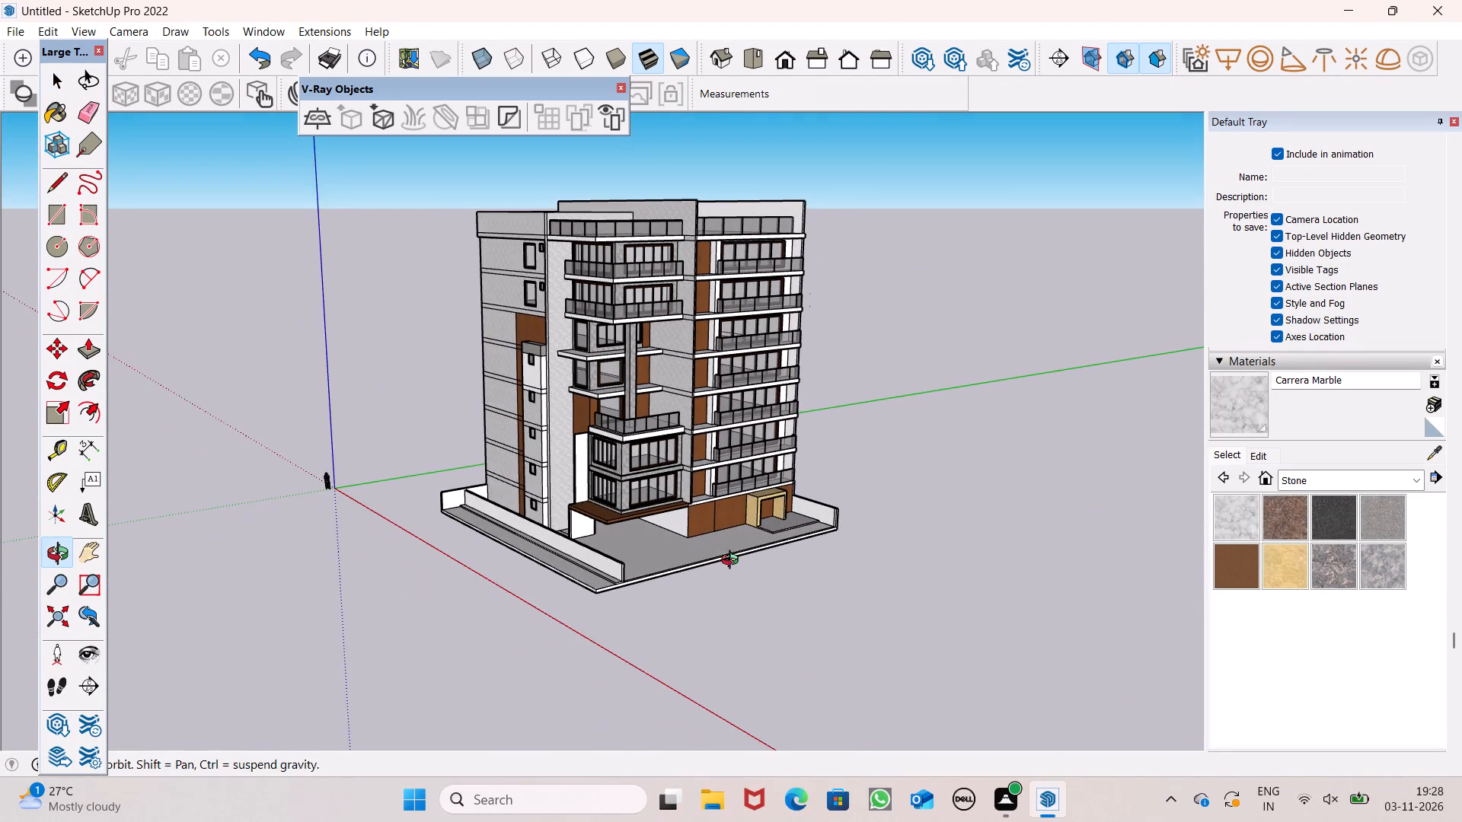
{"action": "scroll", "coordinate": [676, 550], "scroll_direction": "down", "scroll_amount": 2}
{"action": "middle_click_drag", "start_coordinate": [646, 583], "coordinate": [492, 663]}
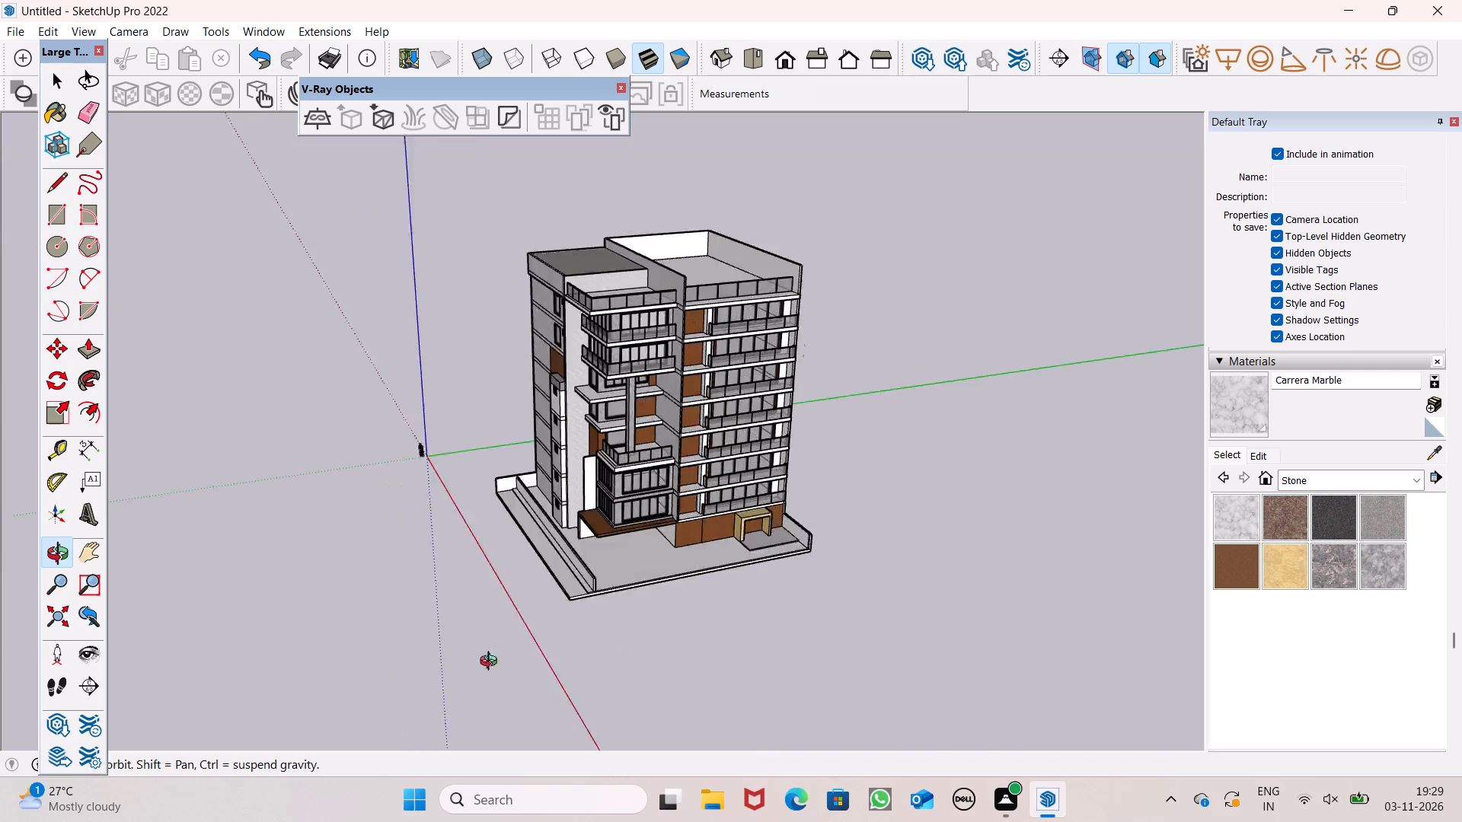
{"action": "middle_click_drag", "start_coordinate": [492, 663], "coordinate": [379, 709]}
{"action": "scroll", "coordinate": [479, 545], "scroll_direction": "up", "scroll_amount": 4}
Draw a rectangle about 17' 4" by 4' 8 1/2" on the slab with lines, against the boundary wall's inner face near the front corner.
{"action": "left_click", "coordinate": [55, 209]}
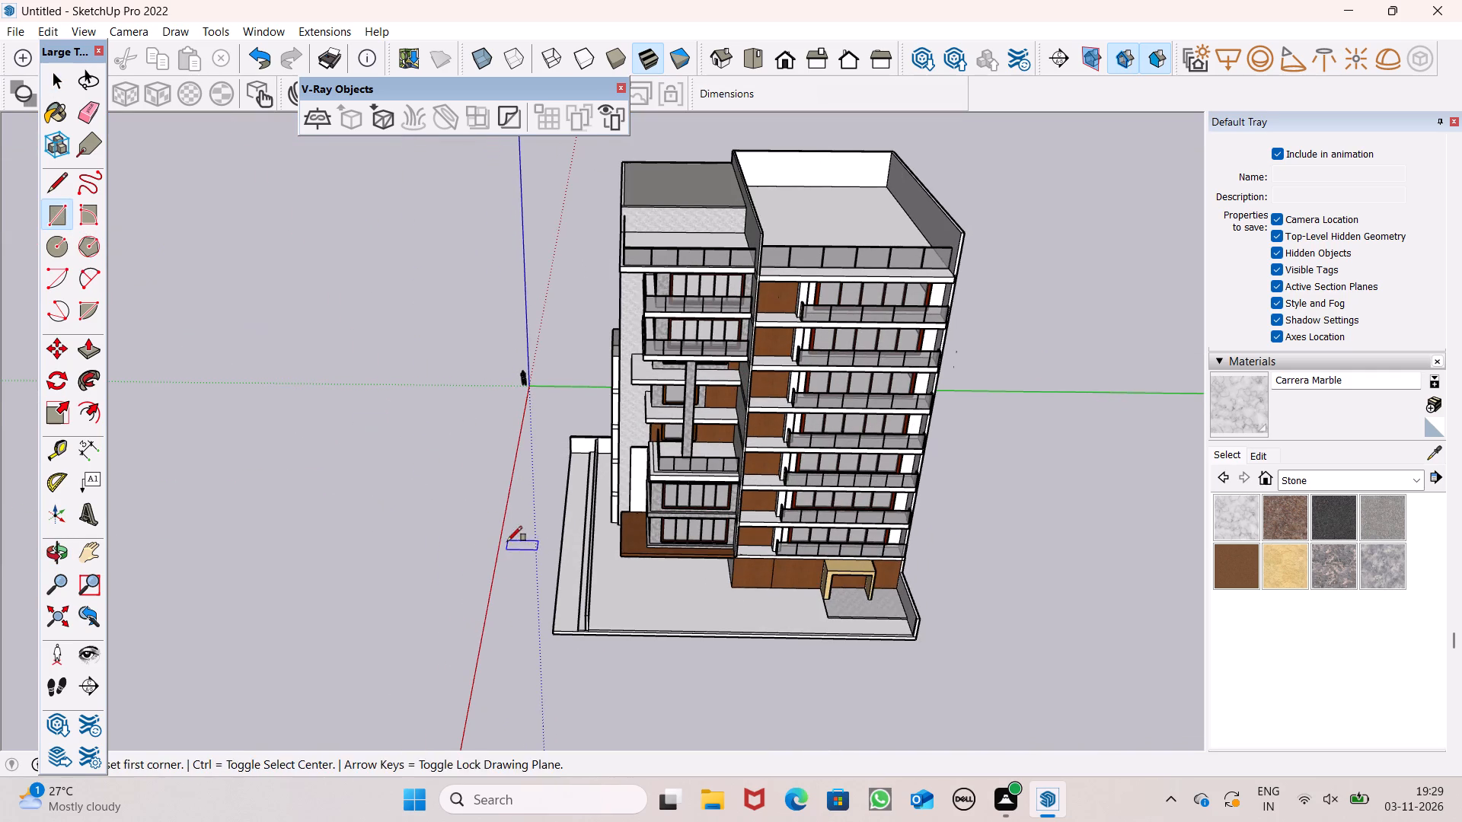
{"action": "middle_click_drag", "start_coordinate": [503, 543], "coordinate": [455, 576]}
{"action": "scroll", "coordinate": [604, 615], "scroll_direction": "up", "scroll_amount": 15}
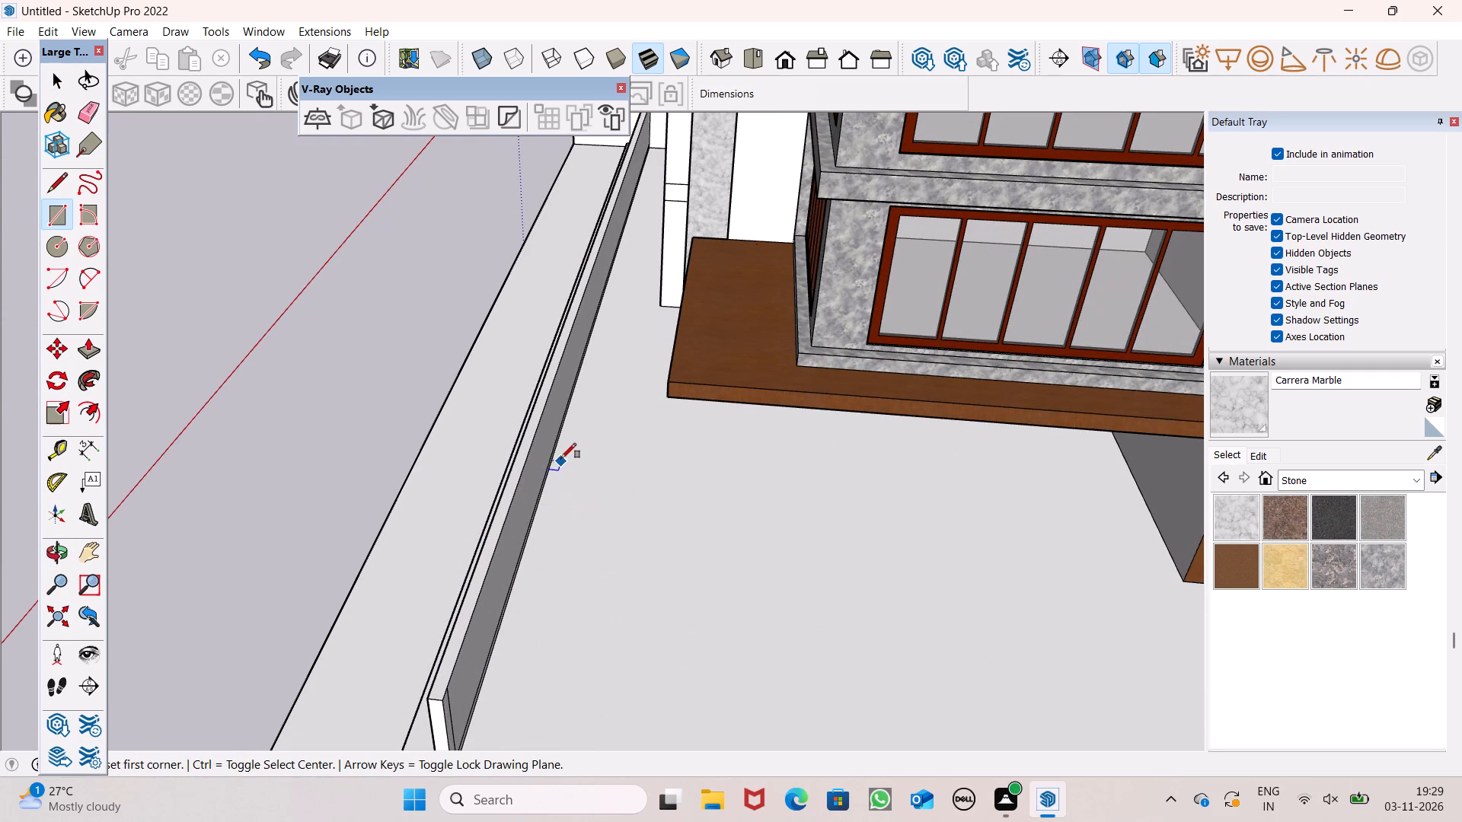
{"action": "left_click", "coordinate": [53, 180]}
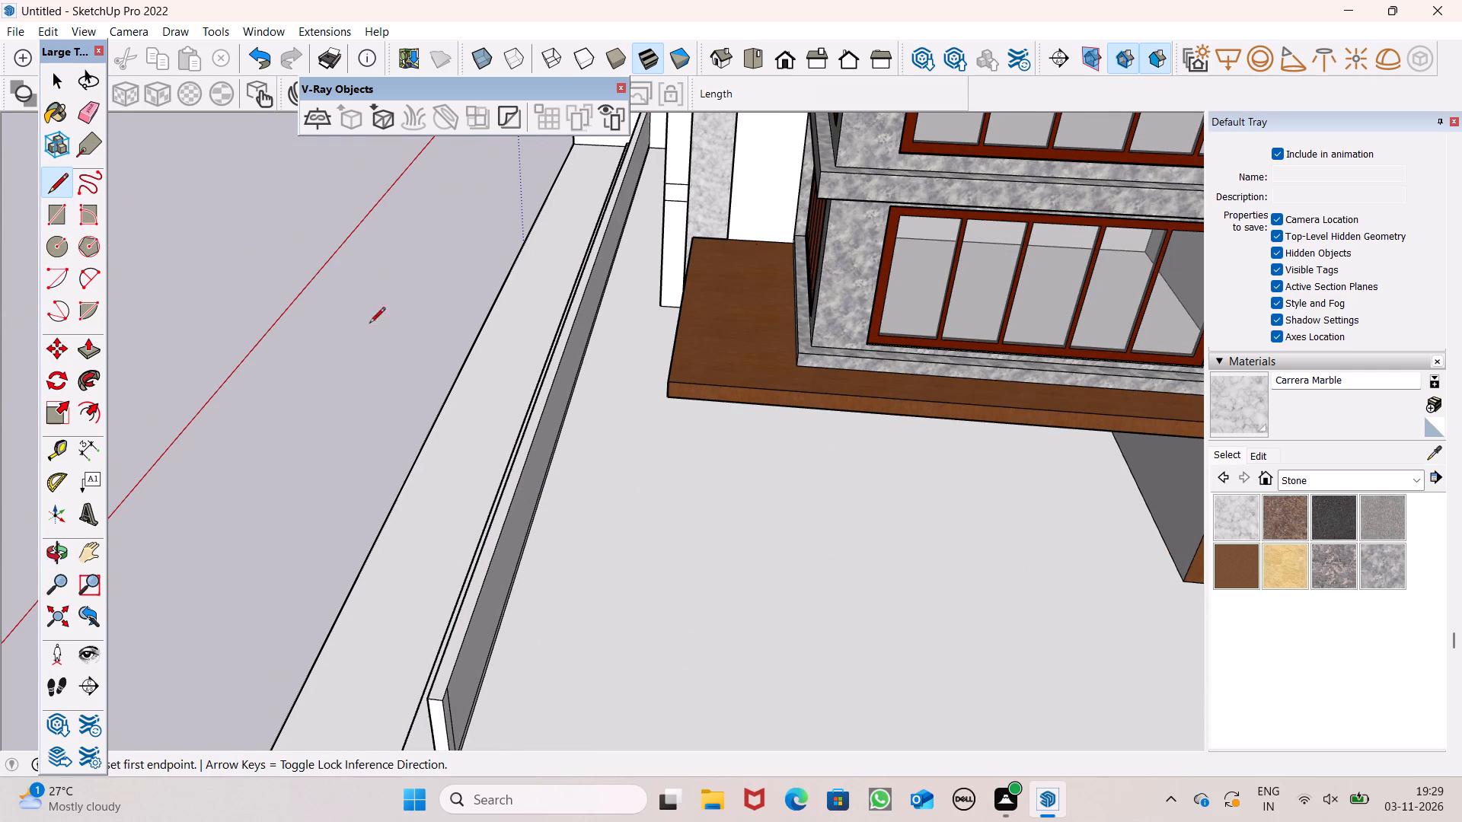
{"action": "scroll", "coordinate": [497, 374], "scroll_direction": "down", "scroll_amount": 11}
{"action": "middle_click_drag", "start_coordinate": [551, 478], "coordinate": [545, 523]}
{"action": "scroll", "coordinate": [538, 521], "scroll_direction": "up", "scroll_amount": 6}
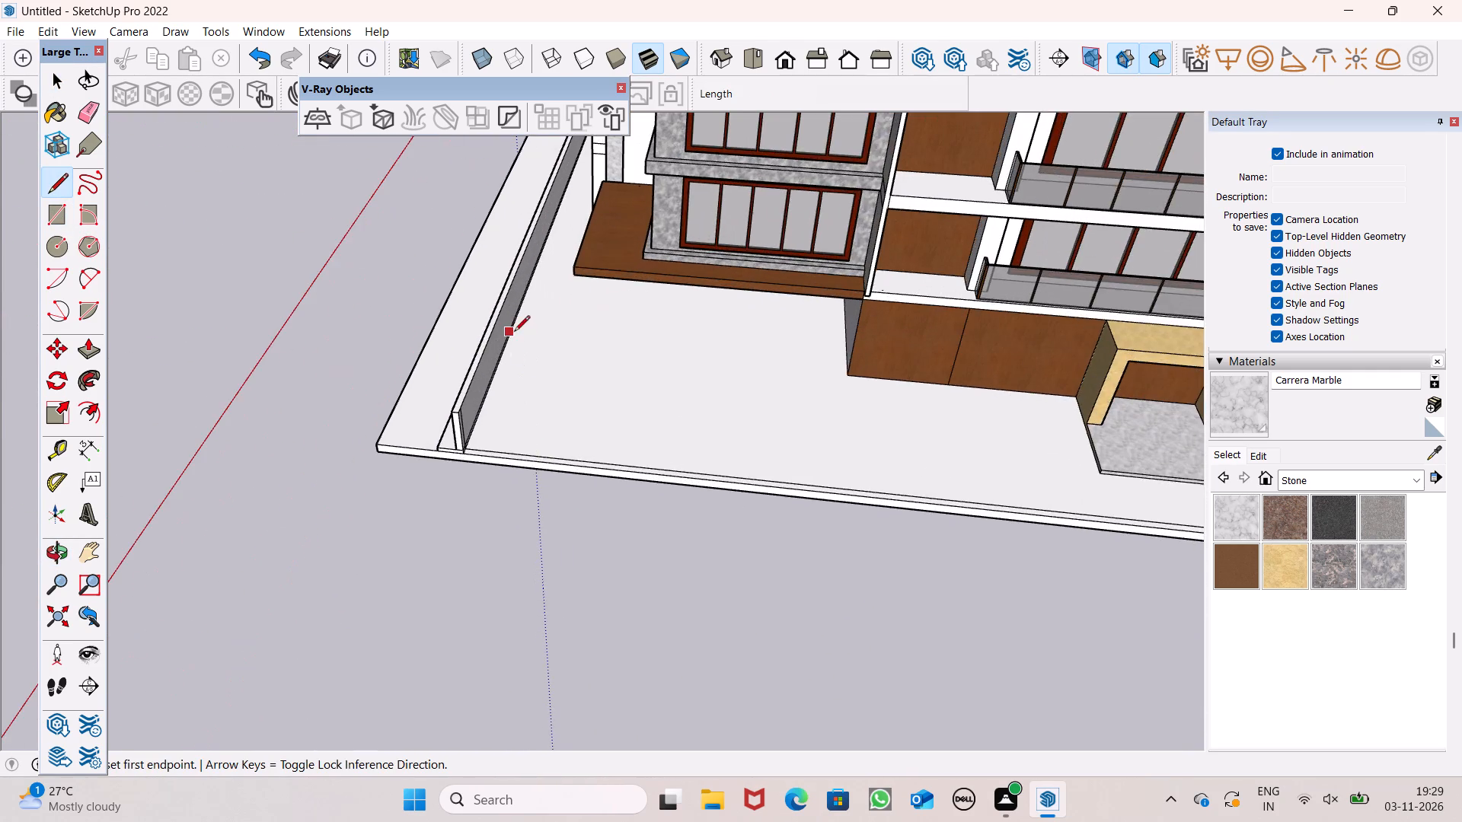
{"action": "scroll", "coordinate": [514, 333], "scroll_direction": "up", "scroll_amount": 6}
{"action": "left_click", "coordinate": [535, 260]}
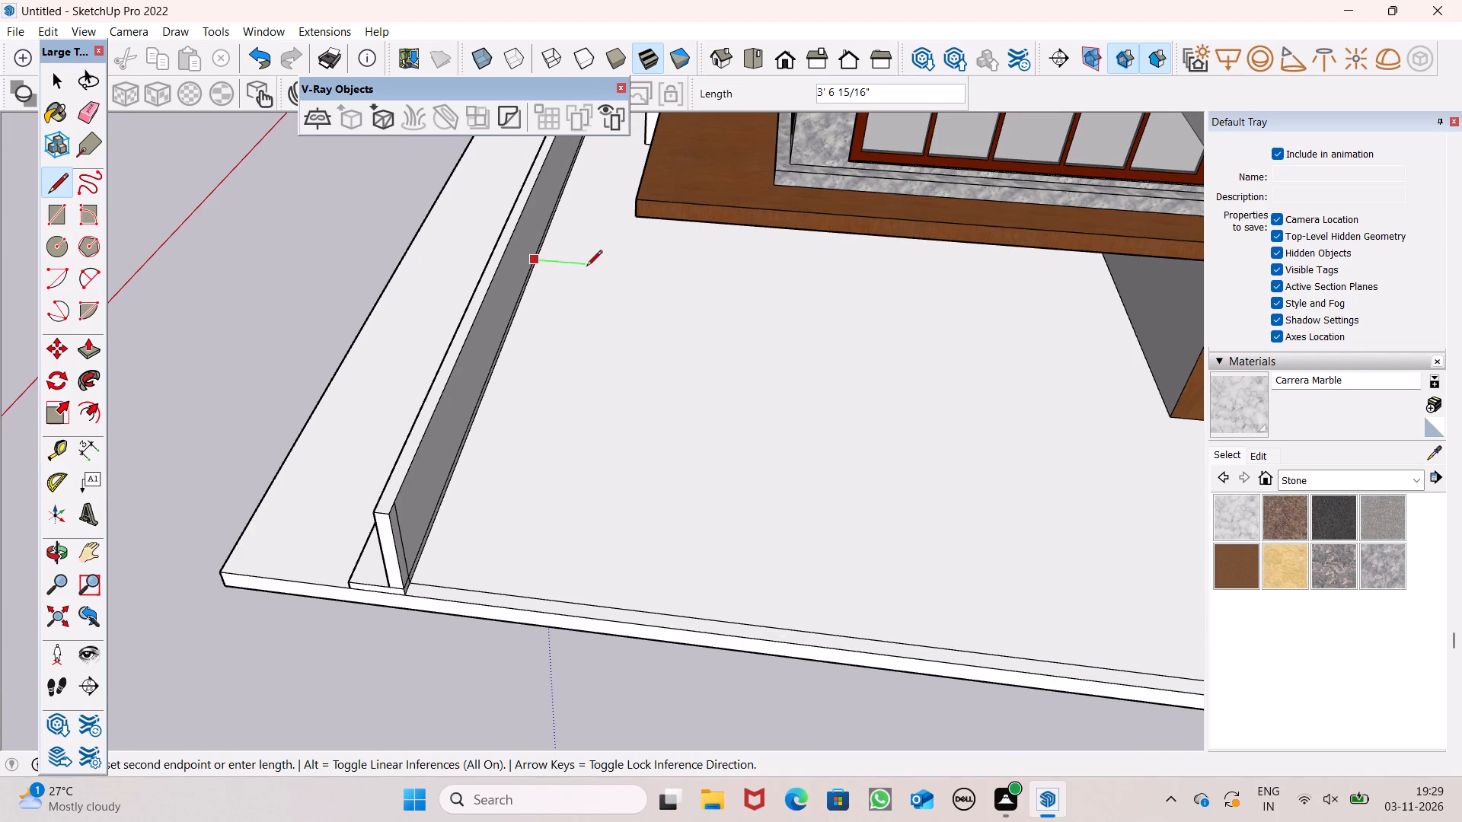
{"action": "left_click", "coordinate": [602, 275]}
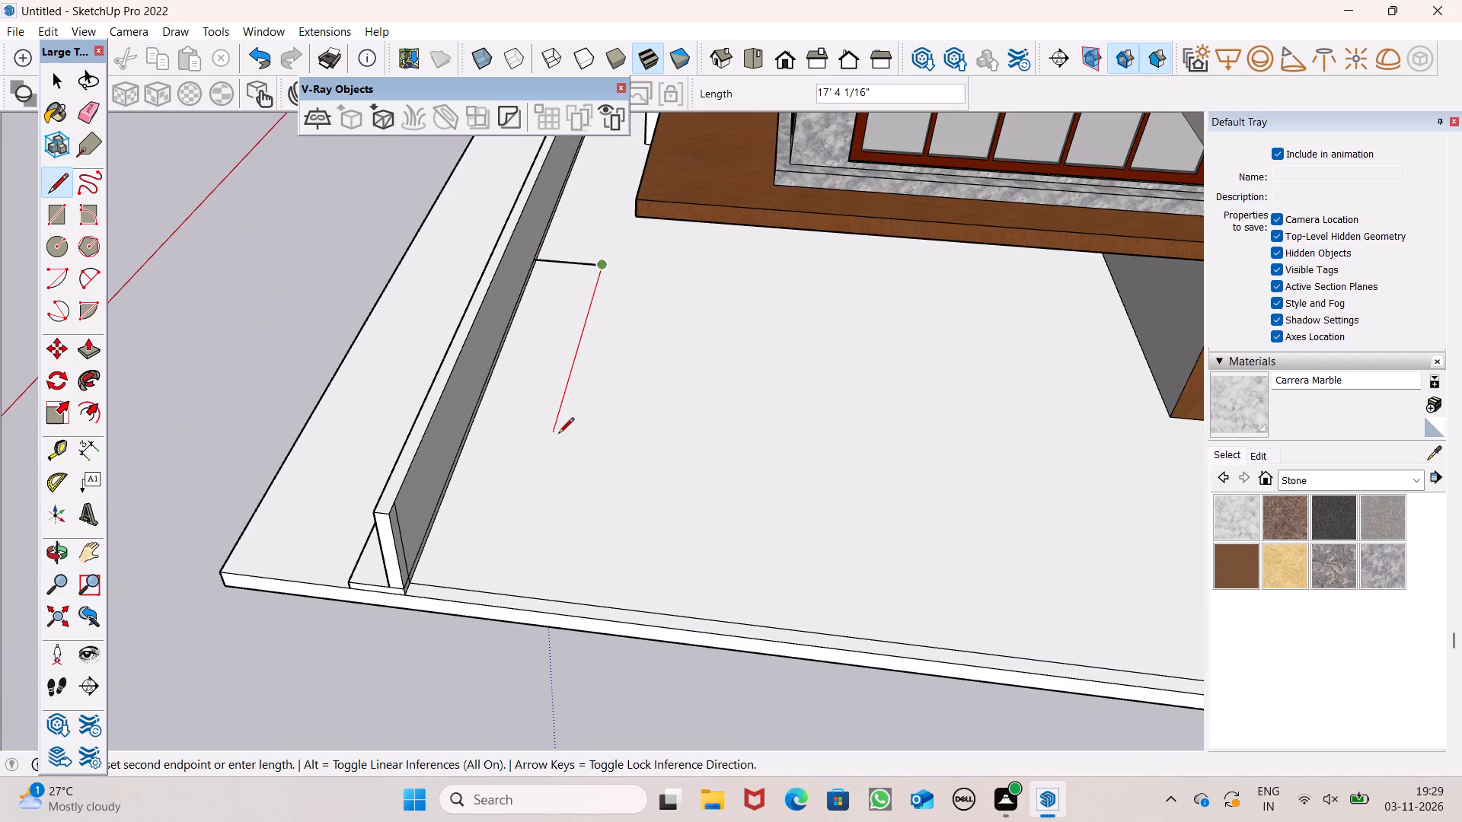
{"action": "left_click", "coordinate": [558, 435]}
{"action": "left_click", "coordinate": [470, 422]}
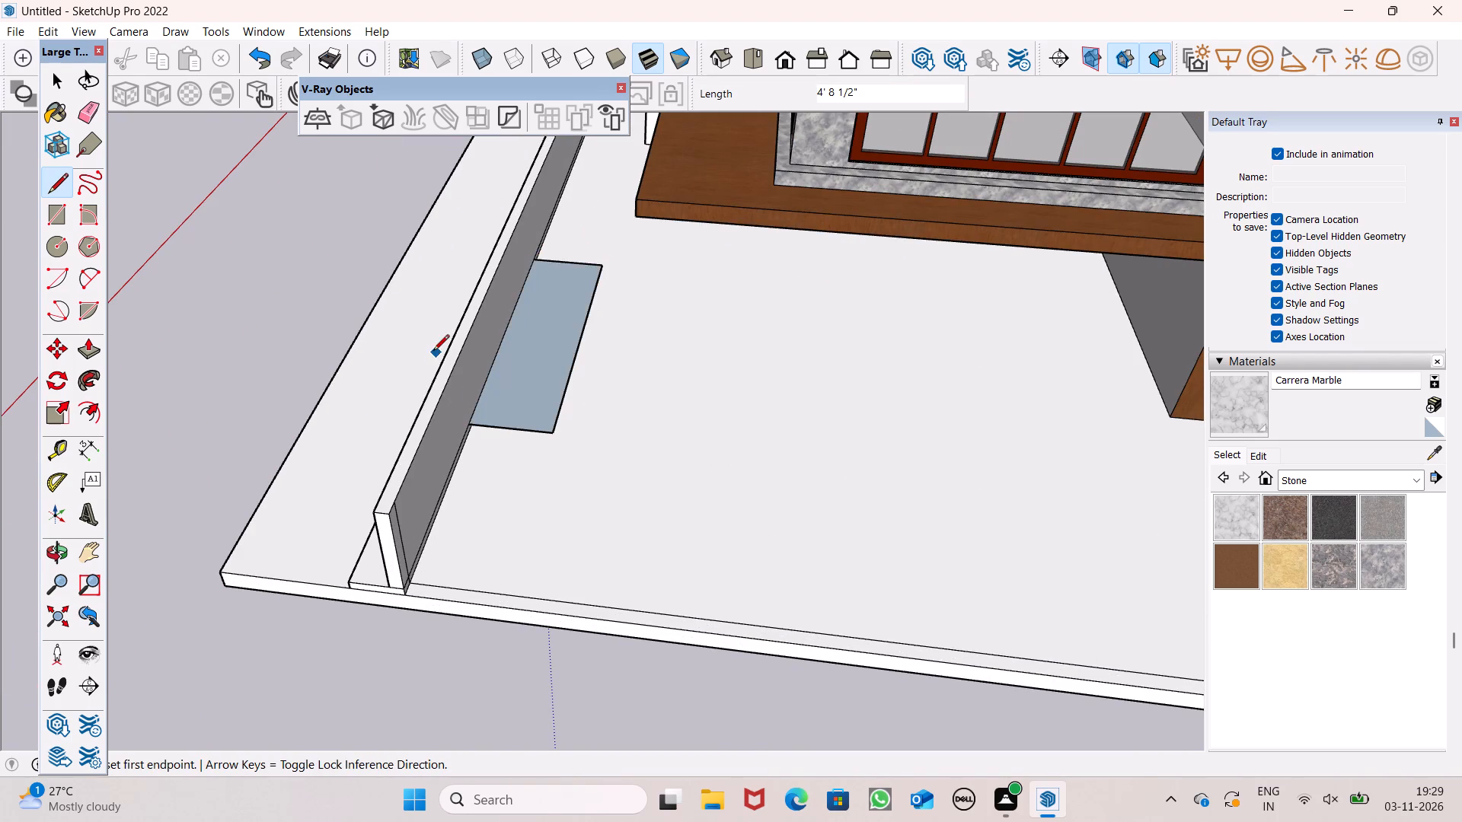
Offset the rectangle's outline inward by about 5 1/4" to form a thin rim.
{"action": "left_click", "coordinate": [97, 422]}
{"action": "scroll", "coordinate": [471, 404], "scroll_direction": "up", "scroll_amount": 5}
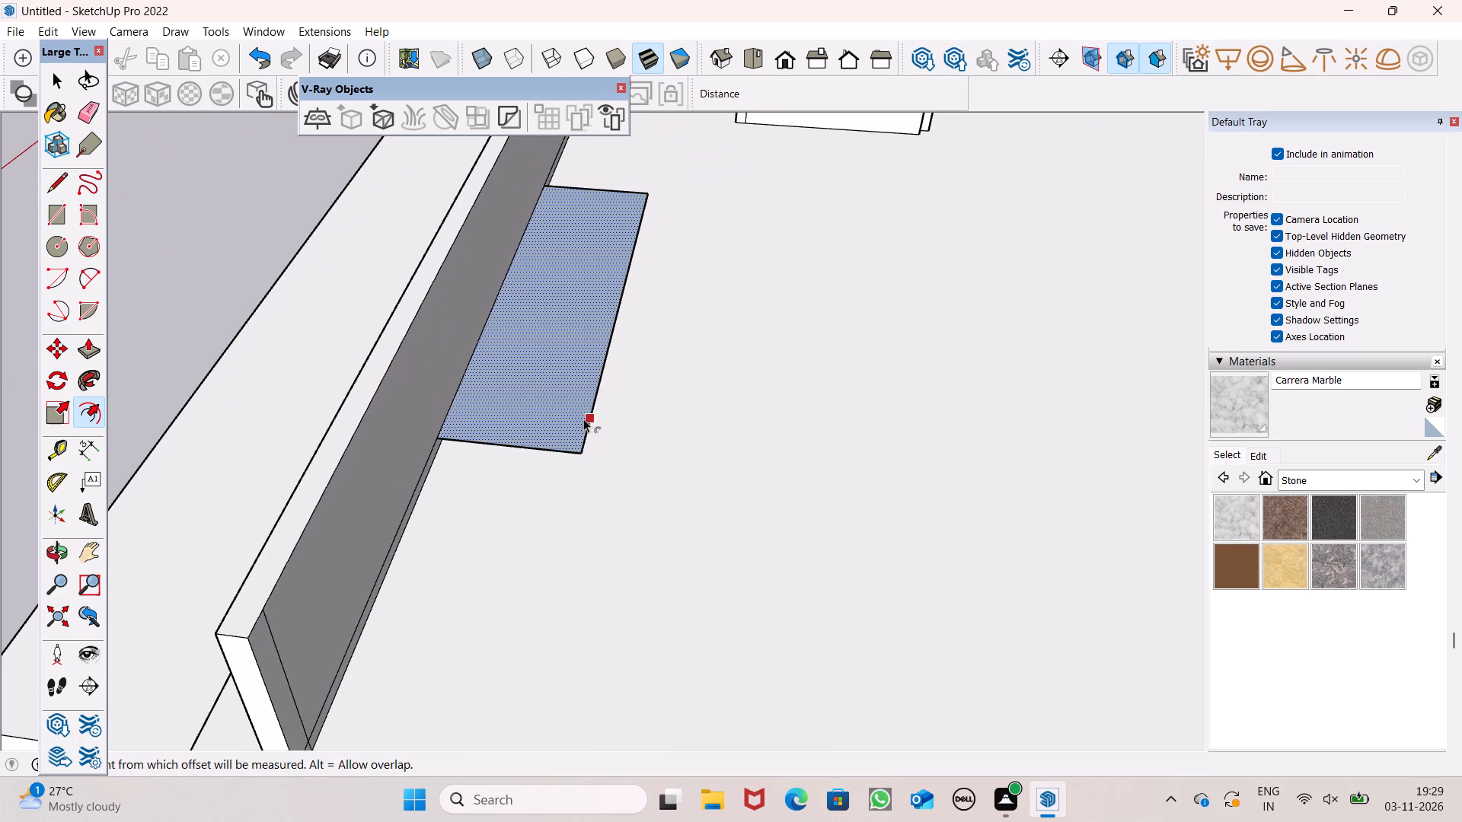
{"action": "left_click", "coordinate": [582, 419]}
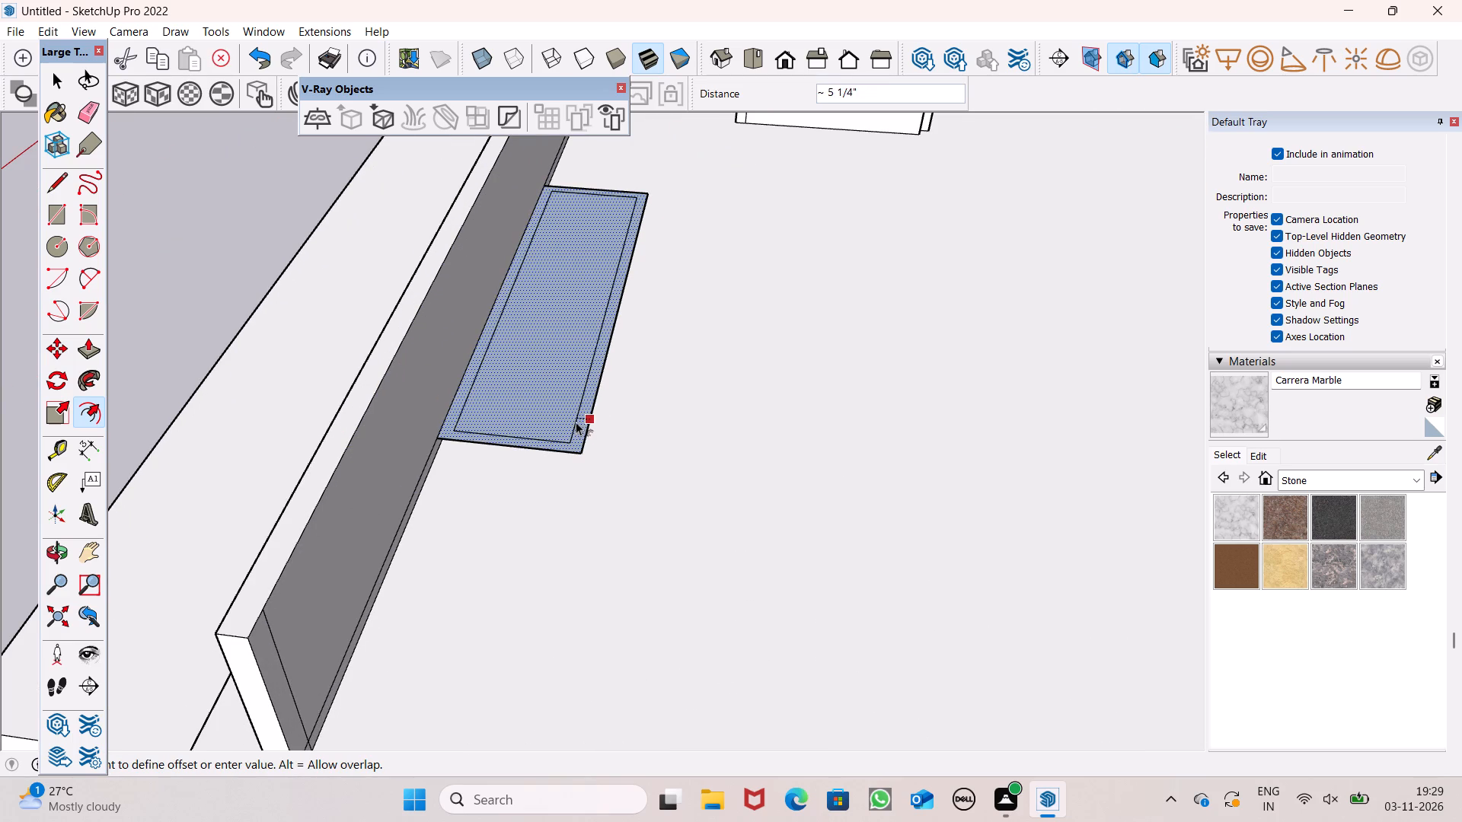
Push/Pull the rim between the two outlines up about 2' 3 5/8" to form a water basin.
{"action": "left_click", "coordinate": [86, 344]}
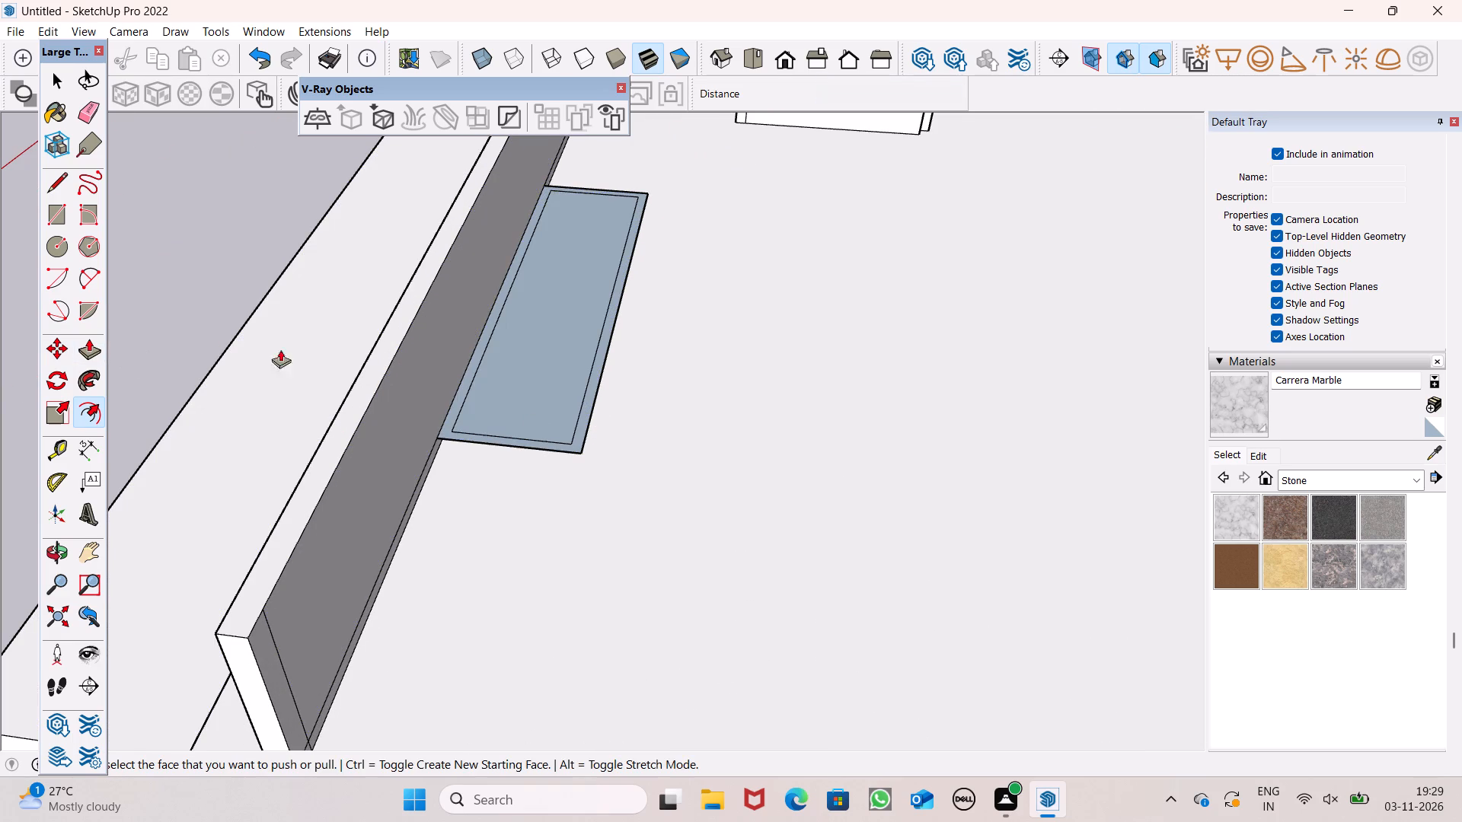
{"action": "left_click_drag", "start_coordinate": [576, 438], "coordinate": [573, 429]}
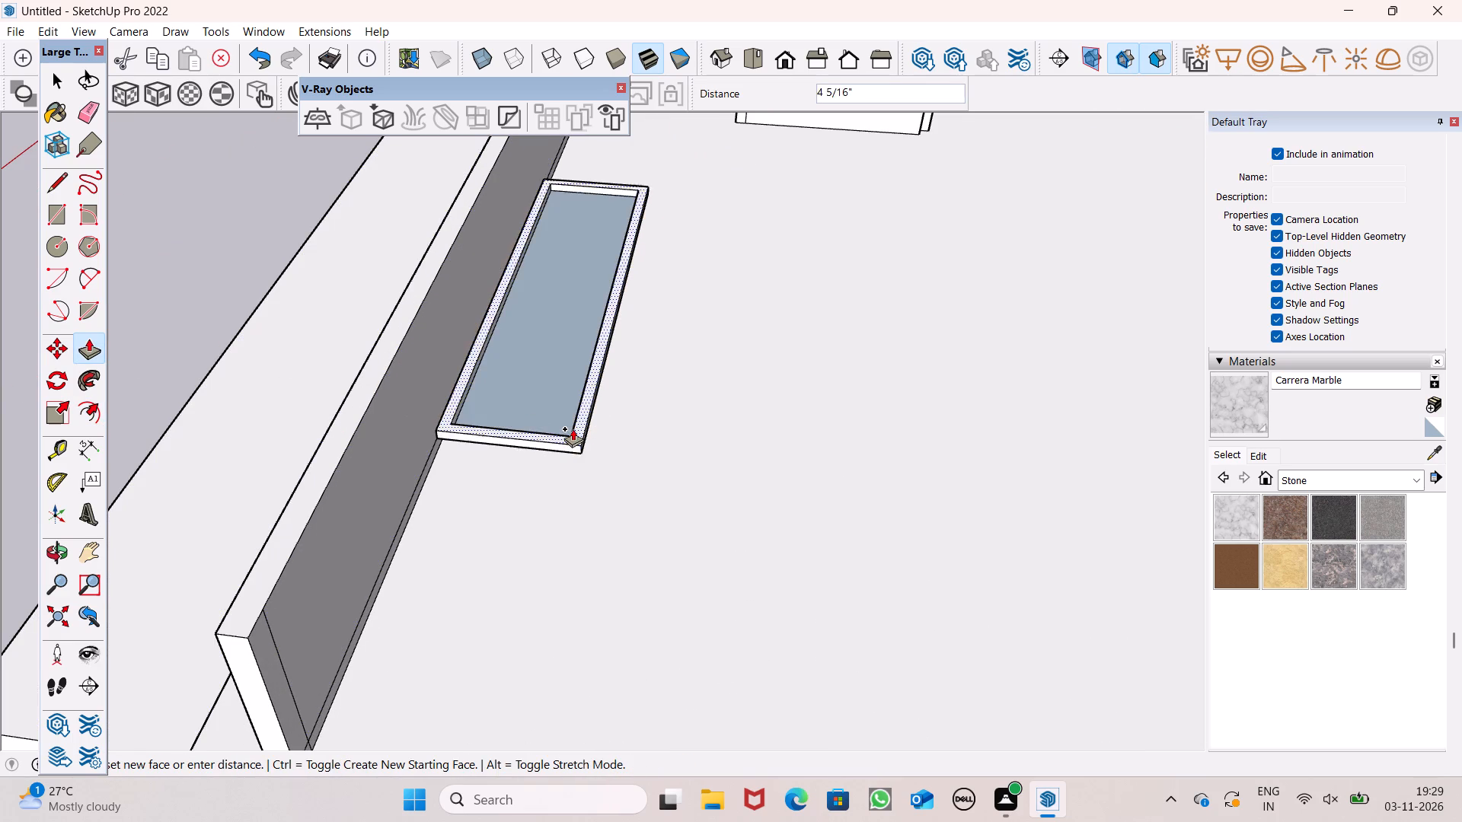
{"action": "left_click_drag", "start_coordinate": [573, 429], "coordinate": [394, 374]}
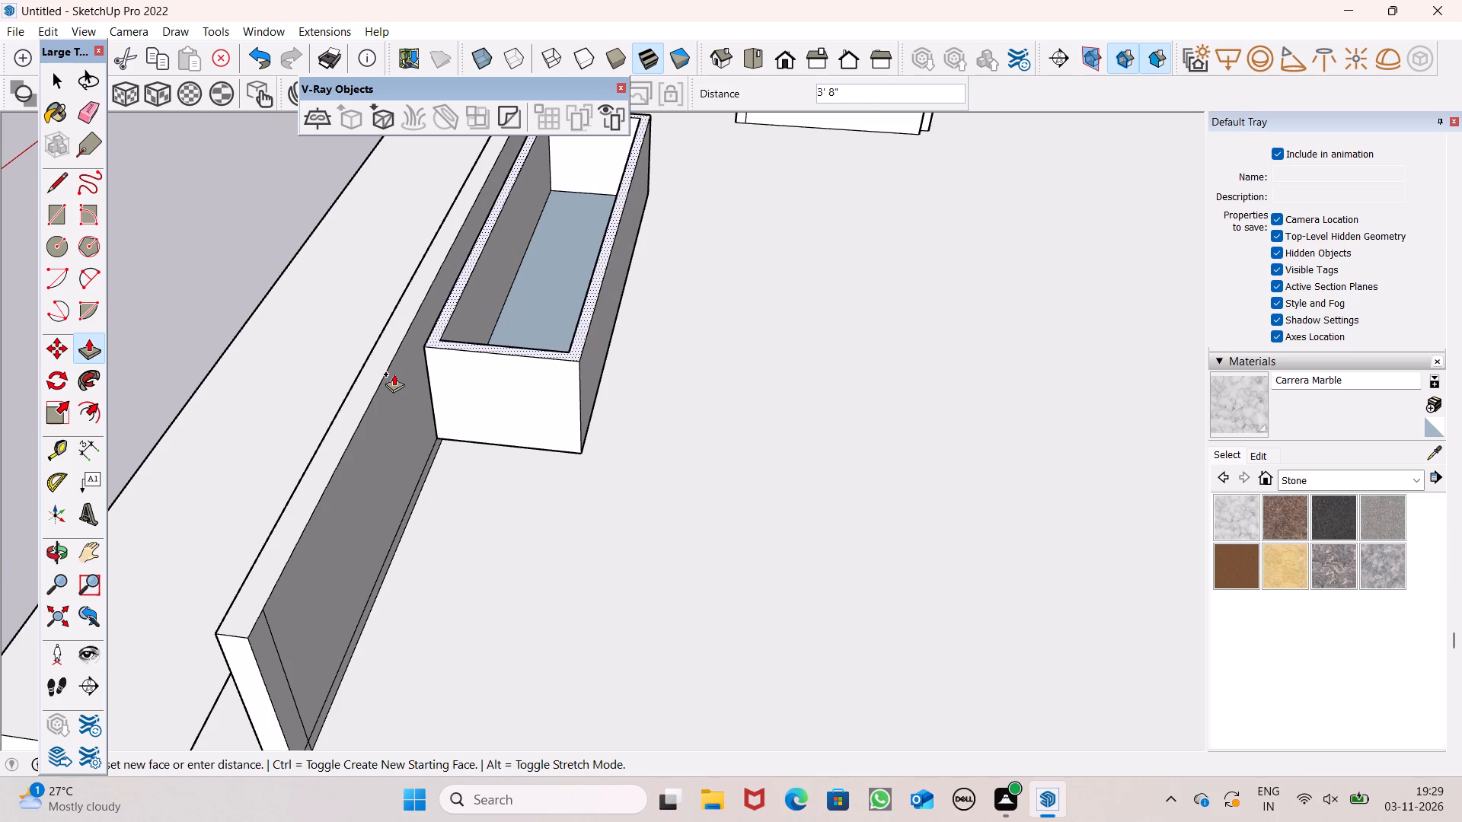
{"action": "left_click_drag", "start_coordinate": [394, 374], "coordinate": [426, 403]}
{"action": "scroll", "coordinate": [608, 426], "scroll_direction": "down", "scroll_amount": 2}
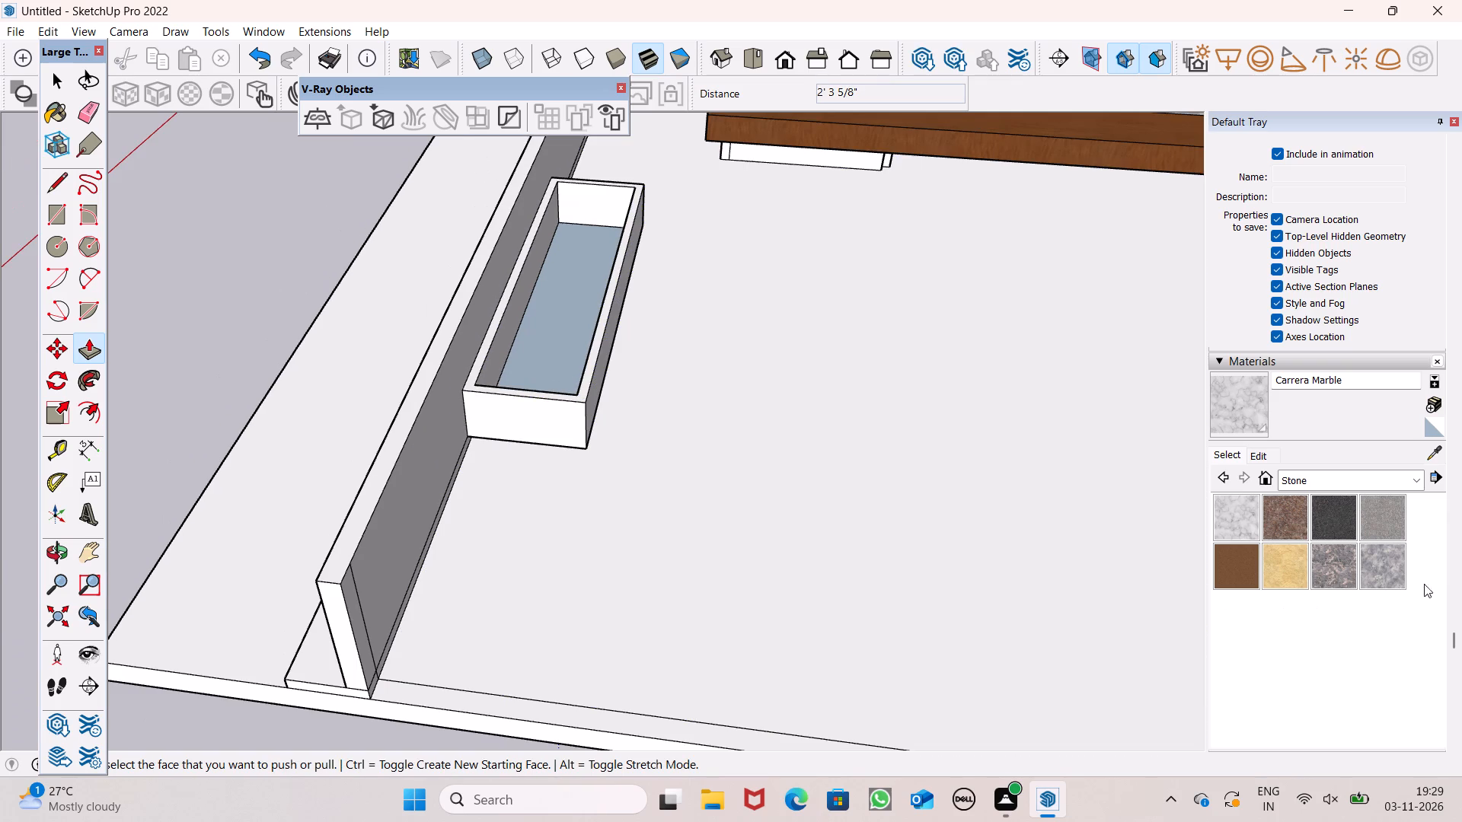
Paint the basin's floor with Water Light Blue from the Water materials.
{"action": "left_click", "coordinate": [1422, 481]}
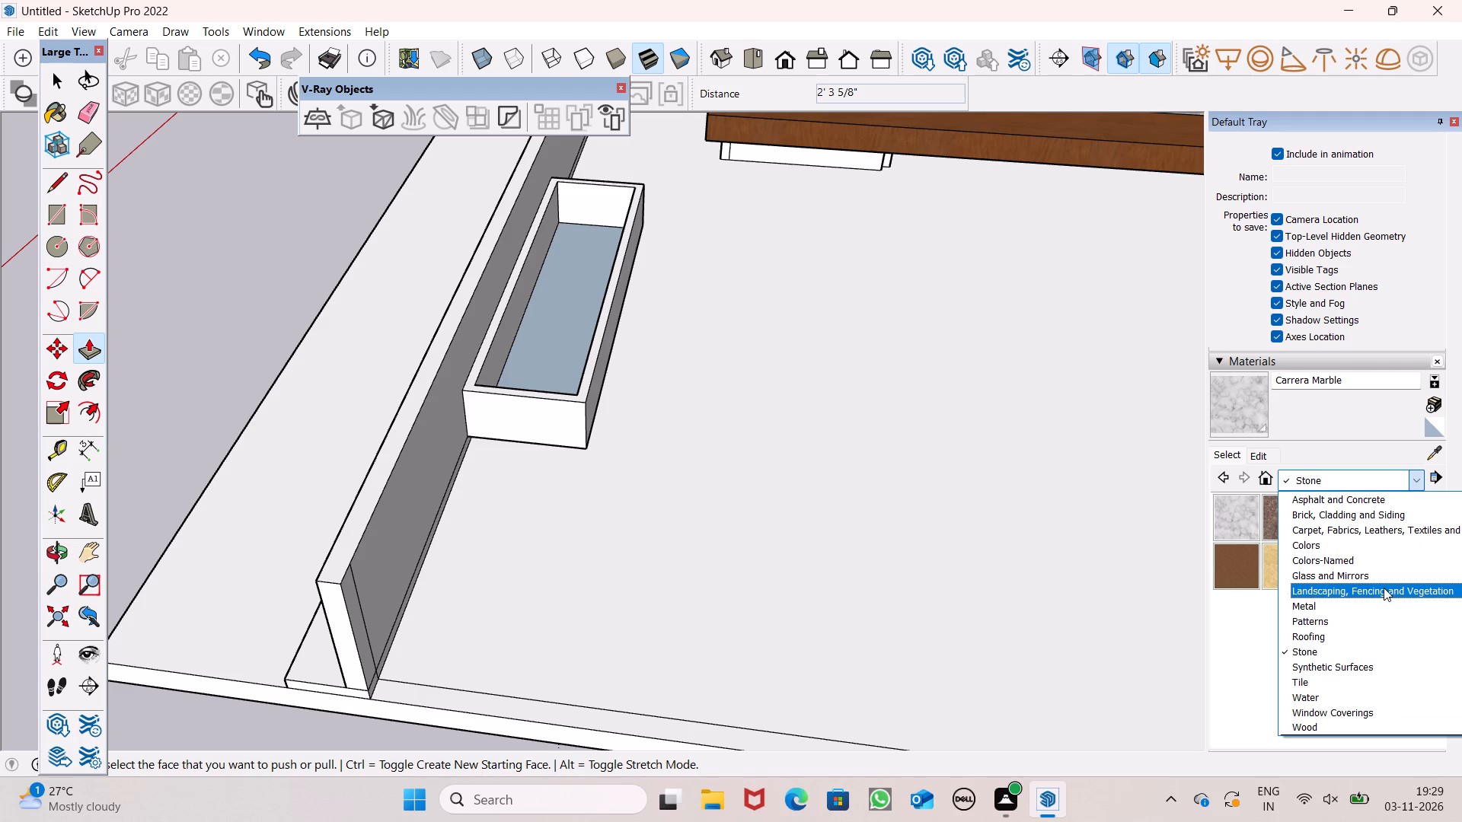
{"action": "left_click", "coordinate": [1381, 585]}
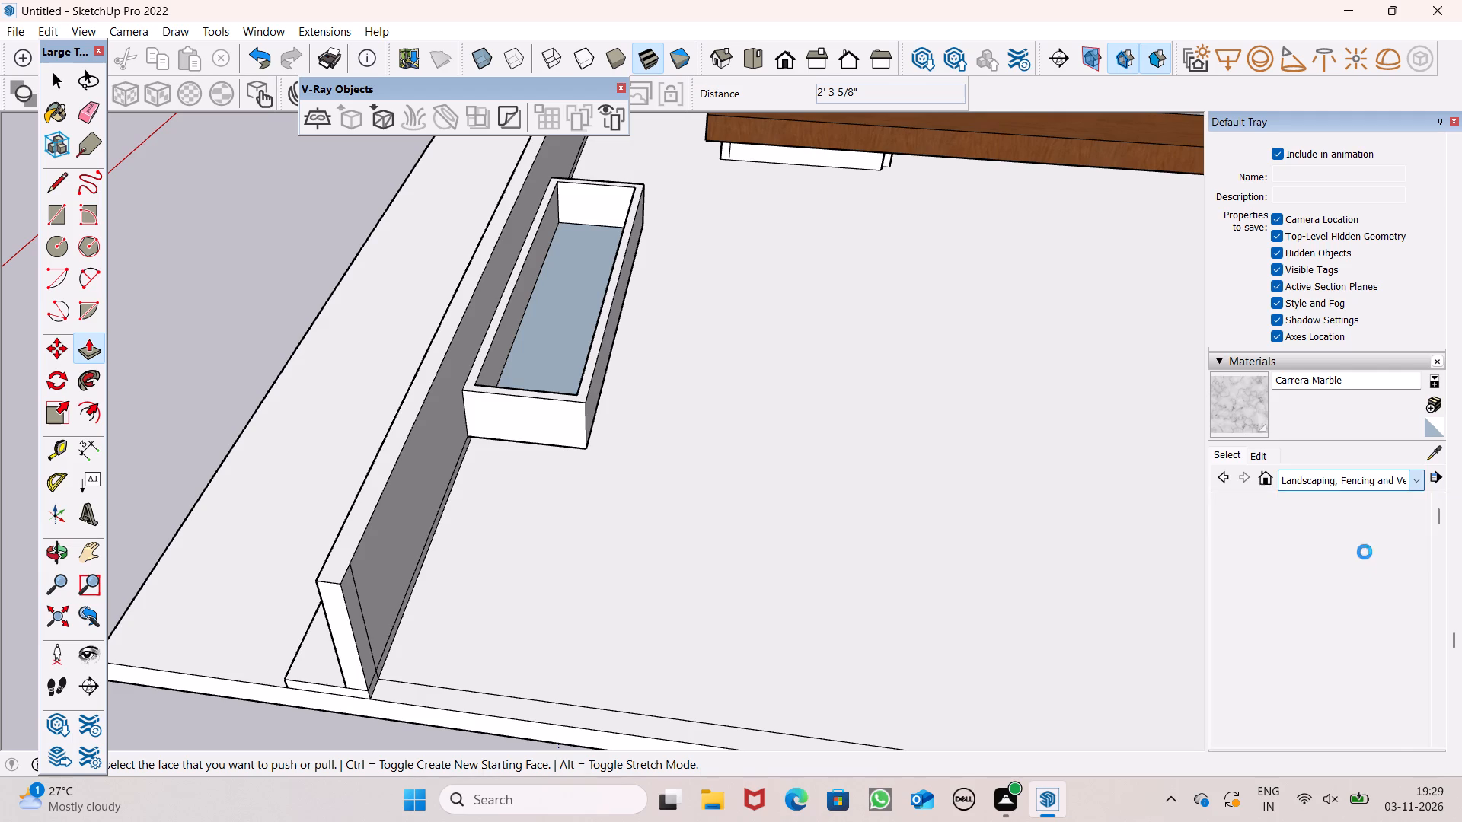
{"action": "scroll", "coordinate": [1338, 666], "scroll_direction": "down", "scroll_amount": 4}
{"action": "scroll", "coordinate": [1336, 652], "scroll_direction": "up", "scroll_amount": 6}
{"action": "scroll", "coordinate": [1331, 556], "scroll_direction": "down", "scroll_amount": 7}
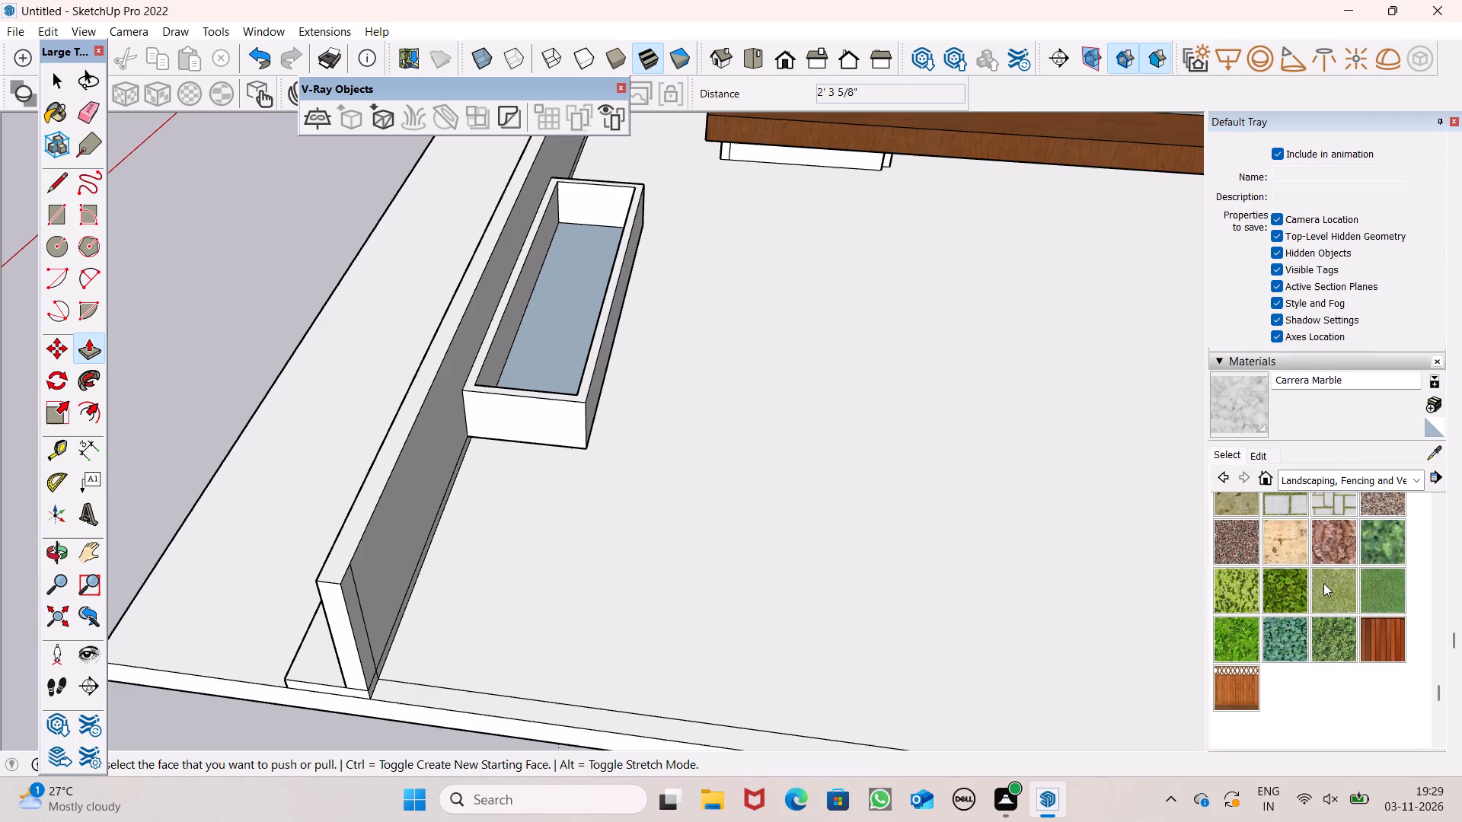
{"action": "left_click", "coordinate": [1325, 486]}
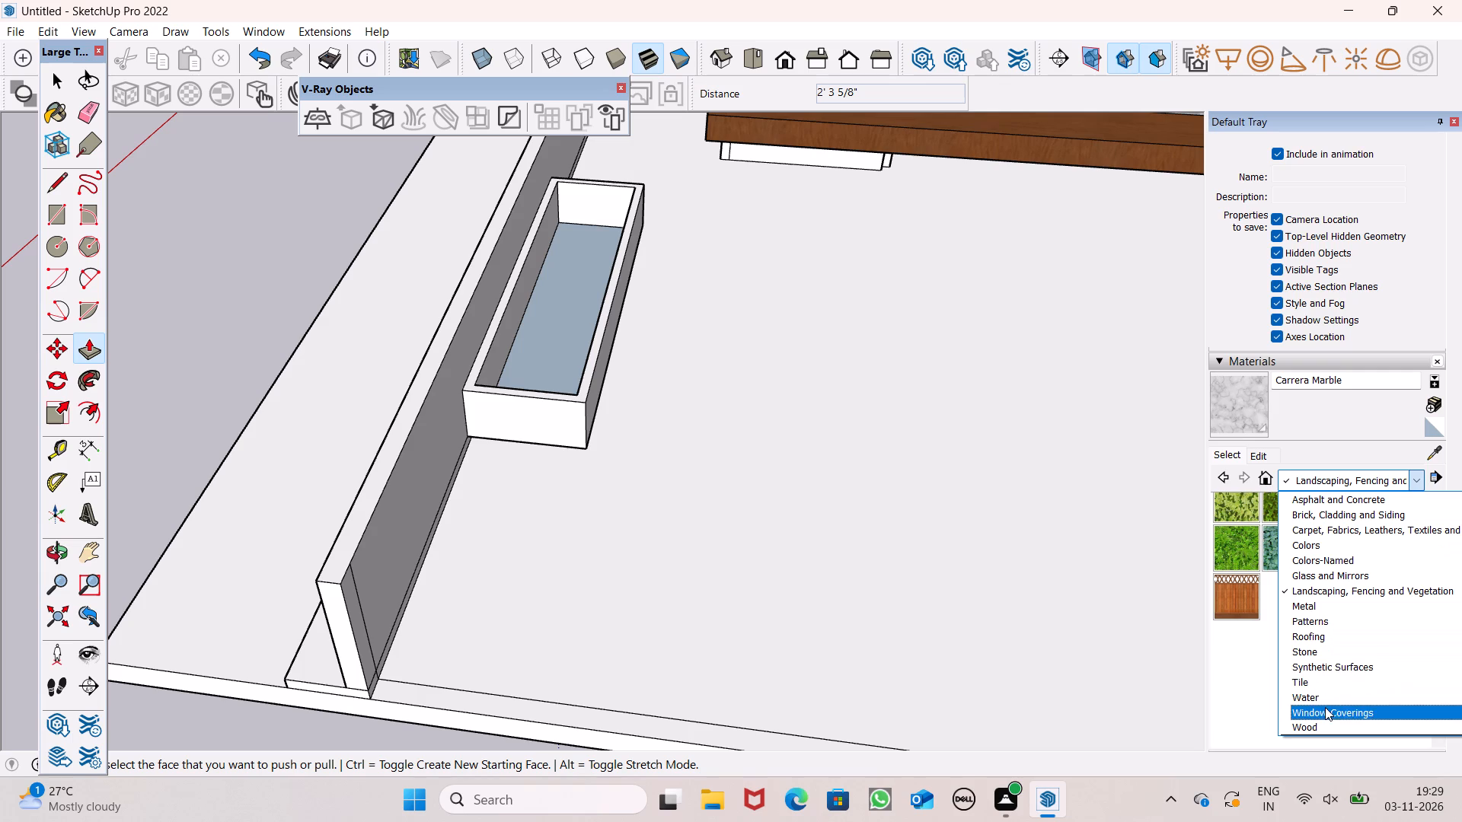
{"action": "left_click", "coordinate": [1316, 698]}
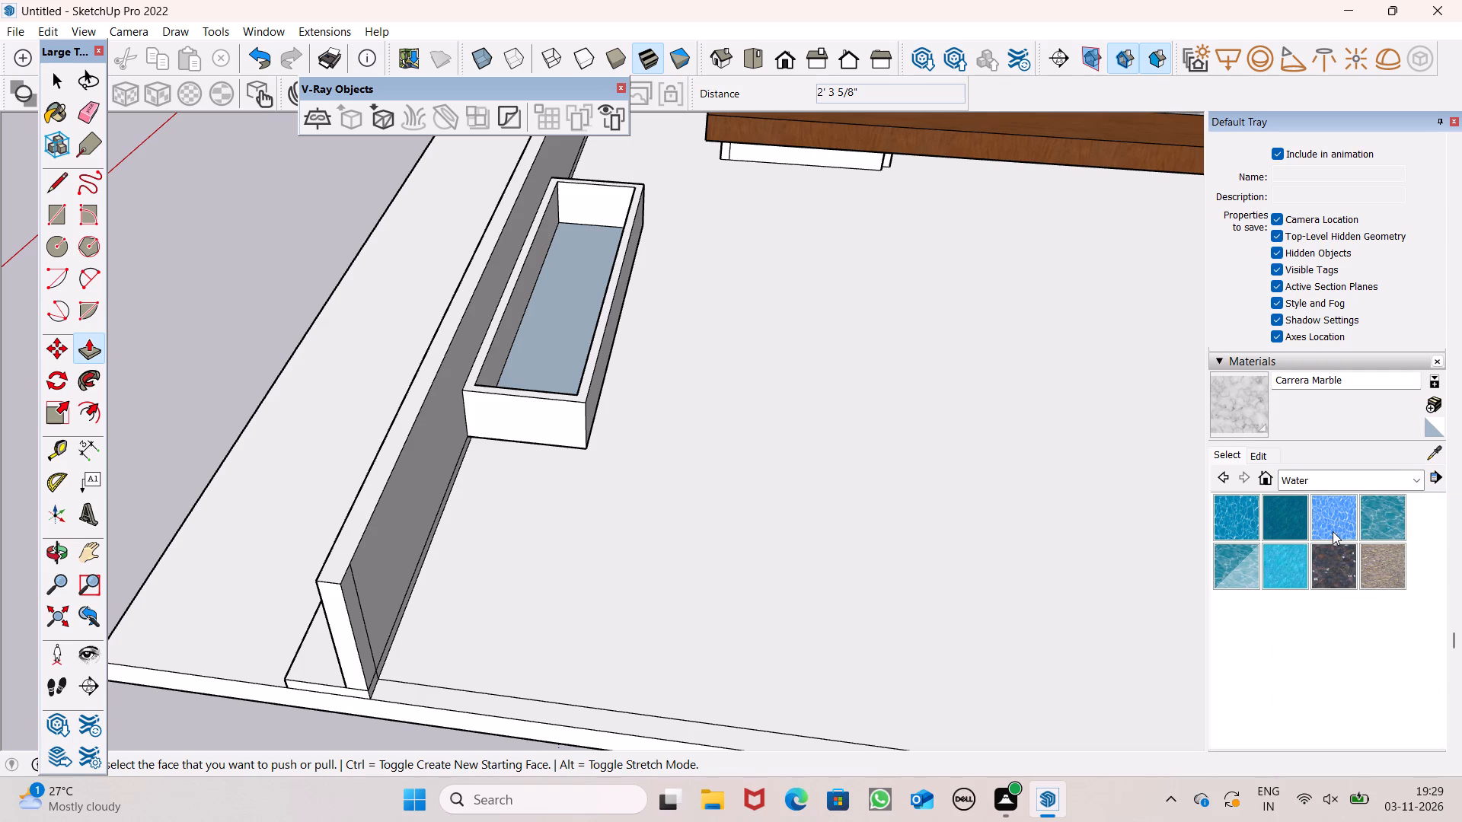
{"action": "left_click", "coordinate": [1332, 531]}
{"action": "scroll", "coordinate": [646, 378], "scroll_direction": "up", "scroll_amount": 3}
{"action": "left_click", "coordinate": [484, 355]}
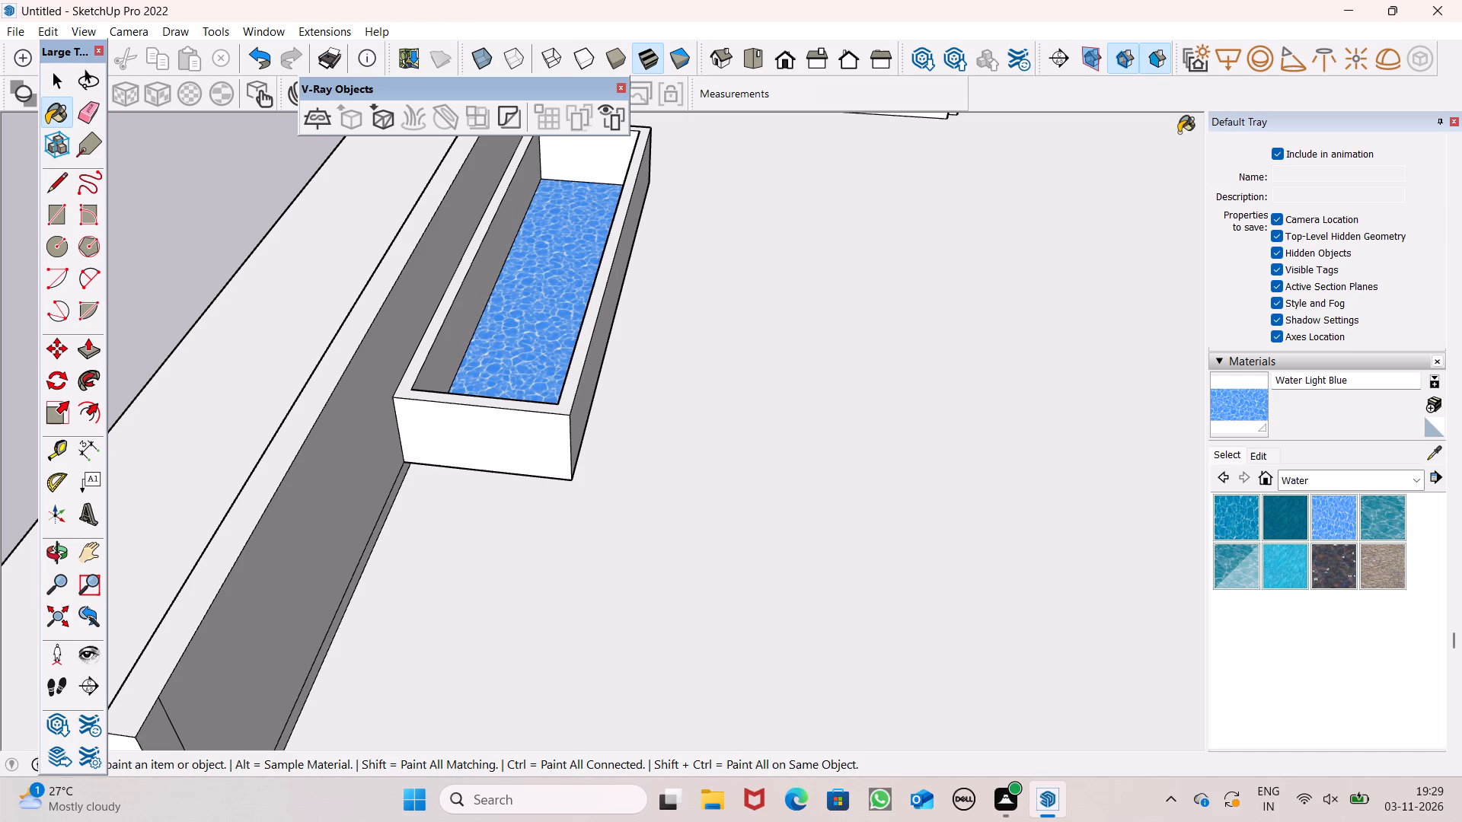
Examine the basin beside the boundary wall from several angles, close up and in relation to the building.
{"action": "scroll", "coordinate": [816, 261], "scroll_direction": "down", "scroll_amount": 2}
{"action": "middle_click_drag", "start_coordinate": [745, 268], "coordinate": [815, 275]}
{"action": "middle_click_drag", "start_coordinate": [764, 285], "coordinate": [615, 217]}
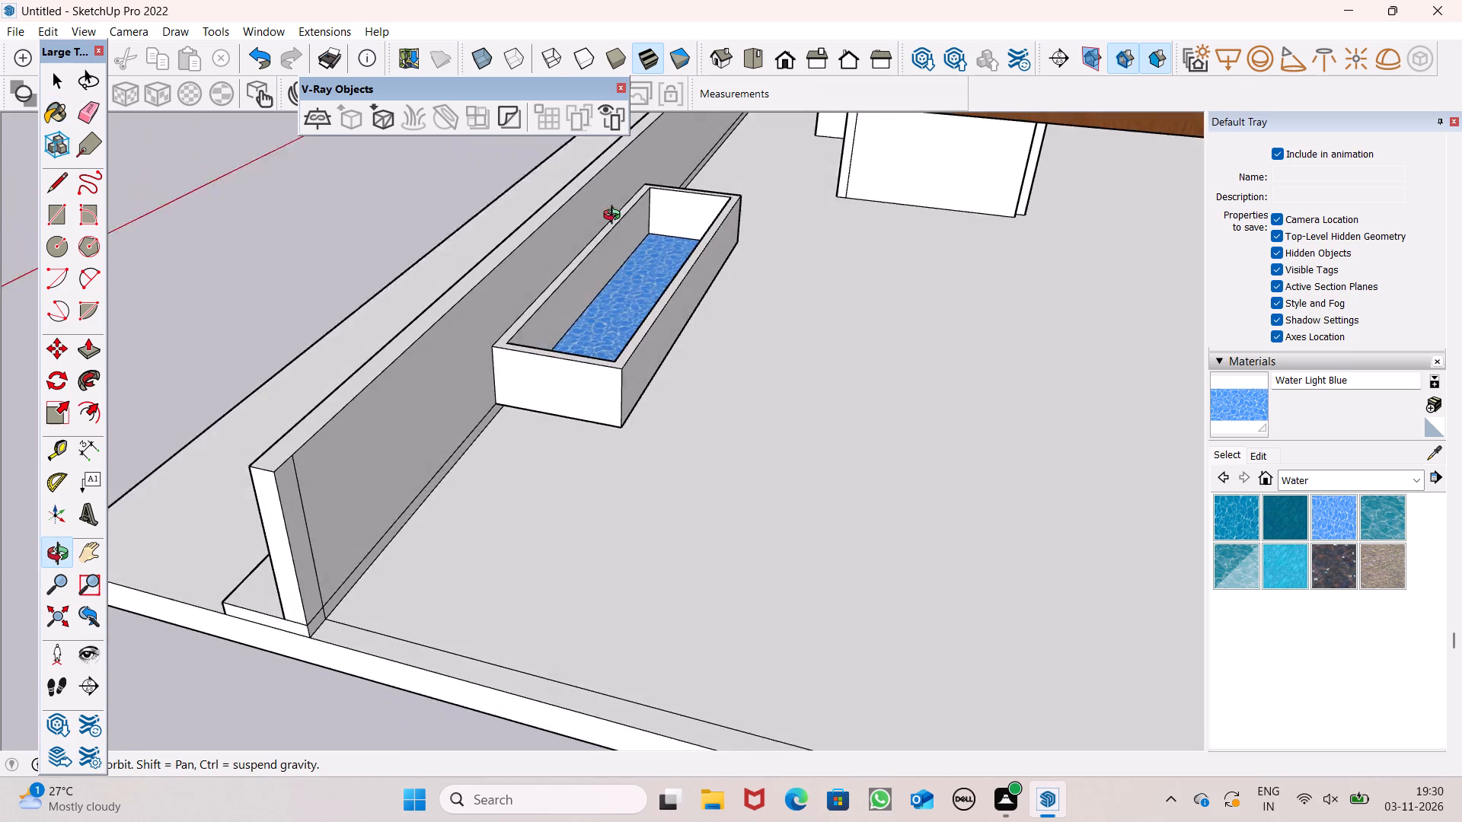
{"action": "middle_click_drag", "start_coordinate": [615, 217], "coordinate": [612, 209]}
{"action": "scroll", "coordinate": [564, 292], "scroll_direction": "up", "scroll_amount": 7}
{"action": "scroll", "coordinate": [539, 323], "scroll_direction": "down", "scroll_amount": 4}
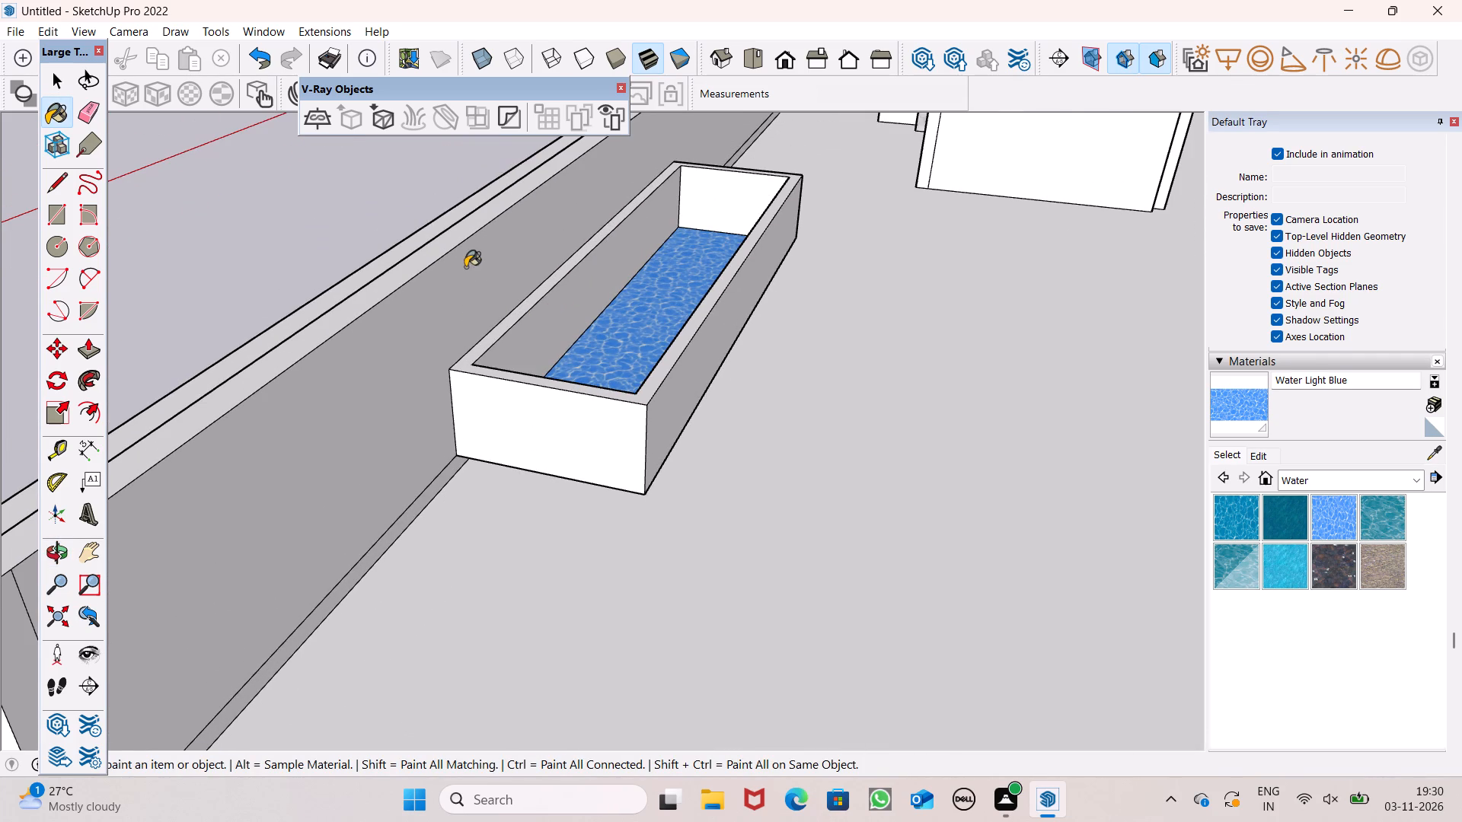
{"action": "scroll", "coordinate": [488, 377], "scroll_direction": "down", "scroll_amount": 5}
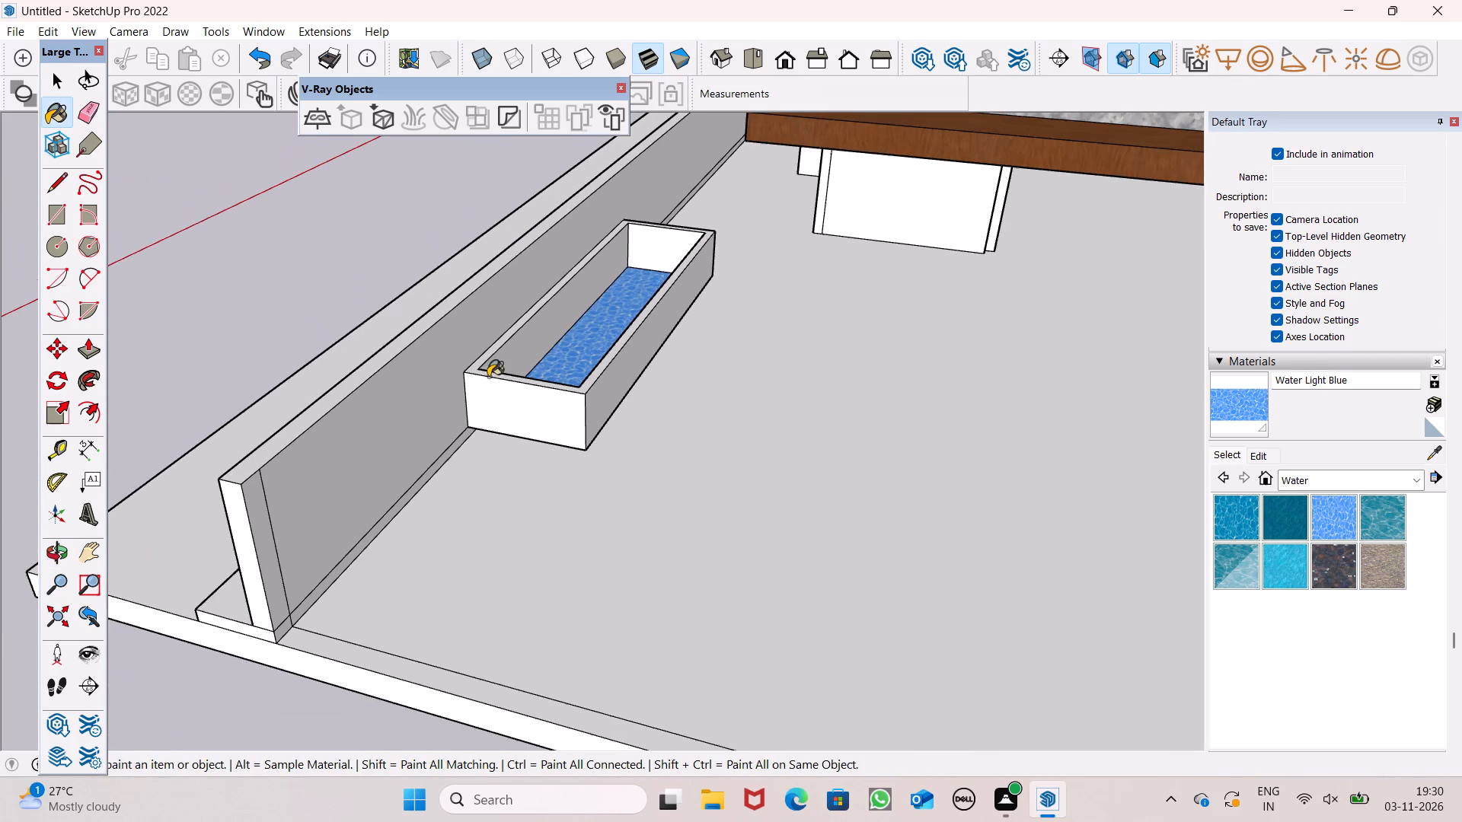
{"action": "middle_click_drag", "start_coordinate": [475, 397], "coordinate": [464, 517]}
{"action": "scroll", "coordinate": [464, 517], "scroll_direction": "up", "scroll_amount": 1}
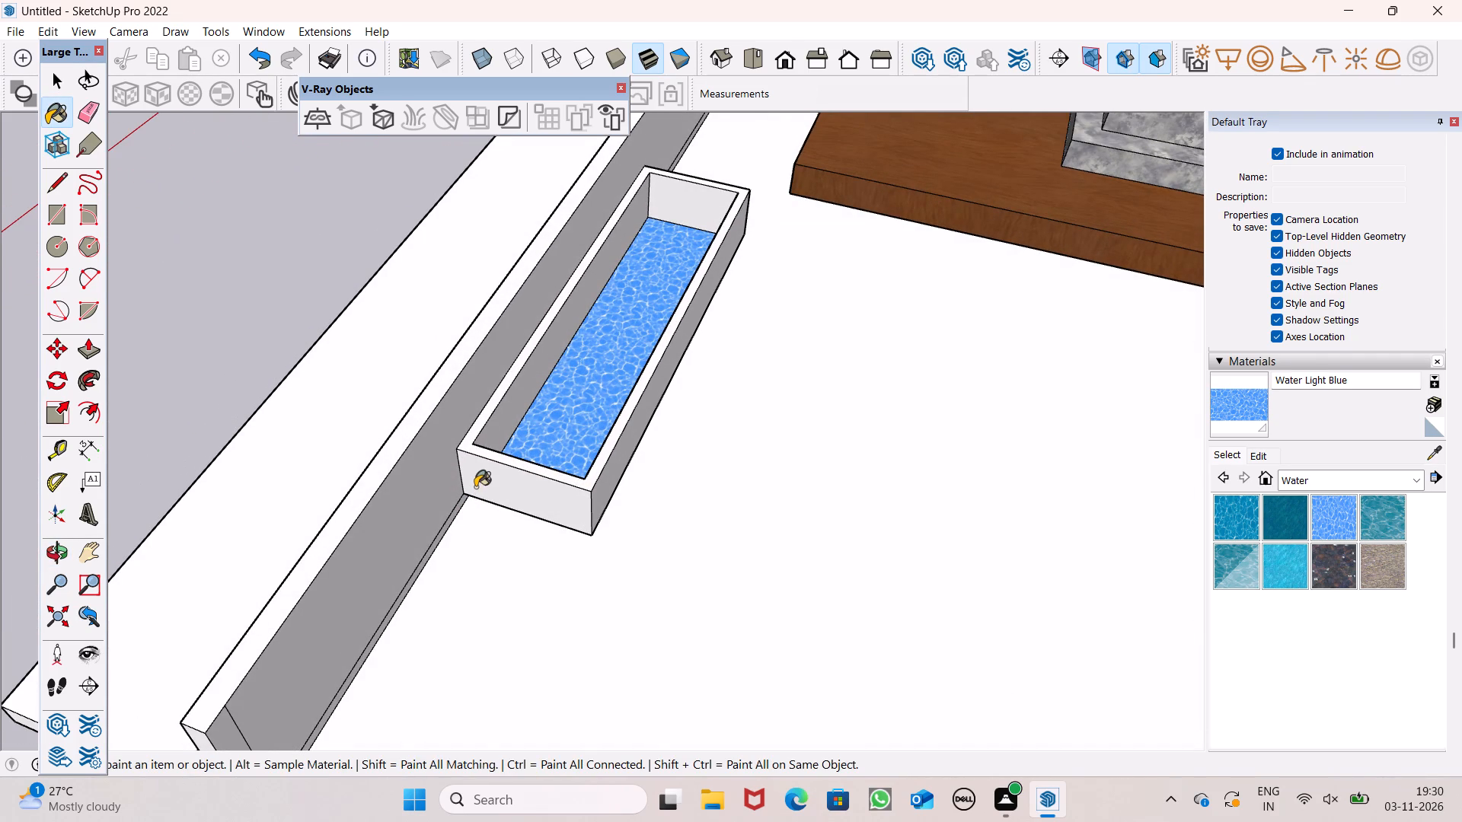
{"action": "scroll", "coordinate": [498, 466], "scroll_direction": "down", "scroll_amount": 4}
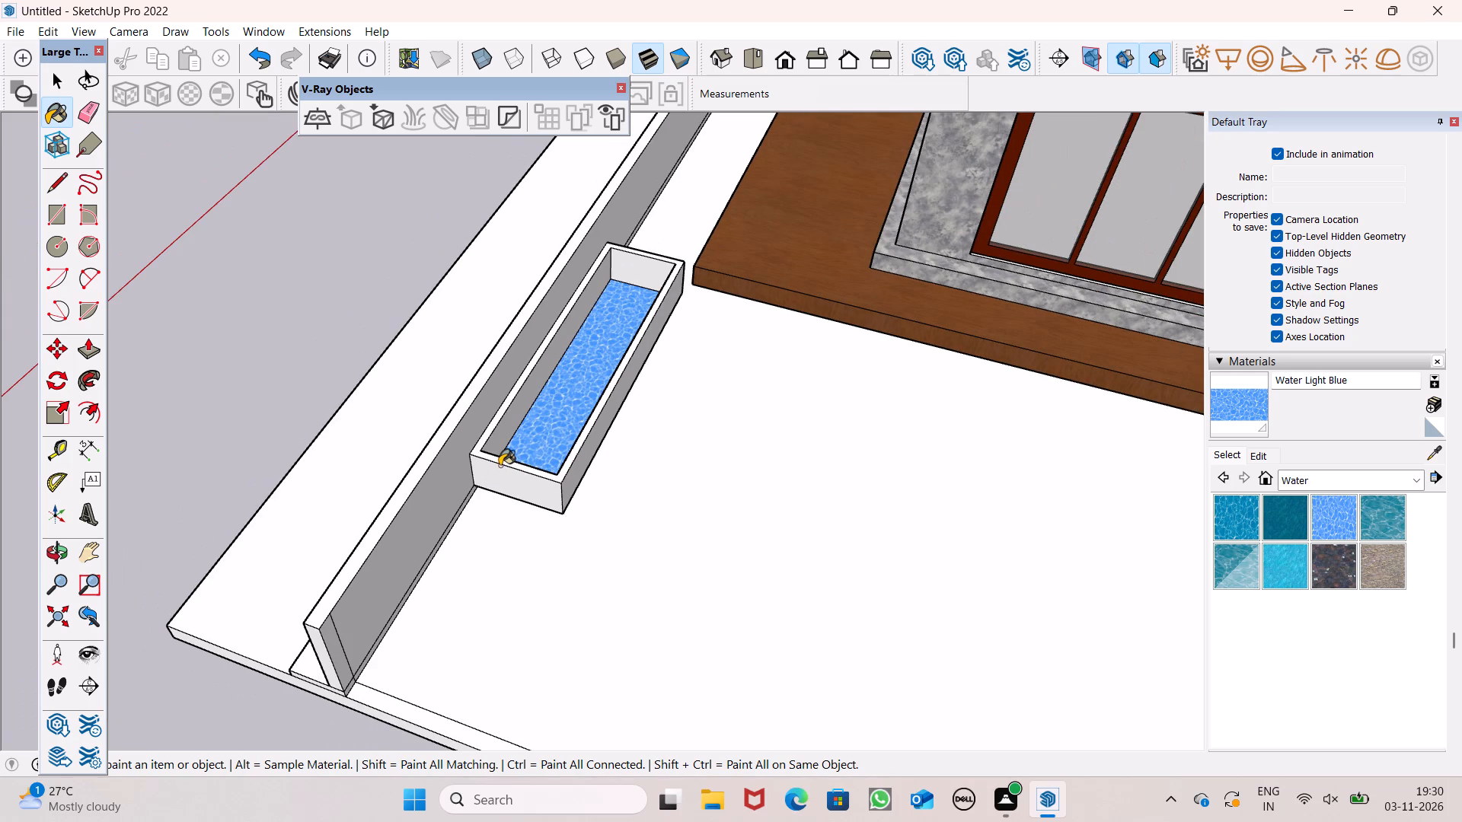
{"action": "scroll", "coordinate": [509, 494], "scroll_direction": "down", "scroll_amount": 8}
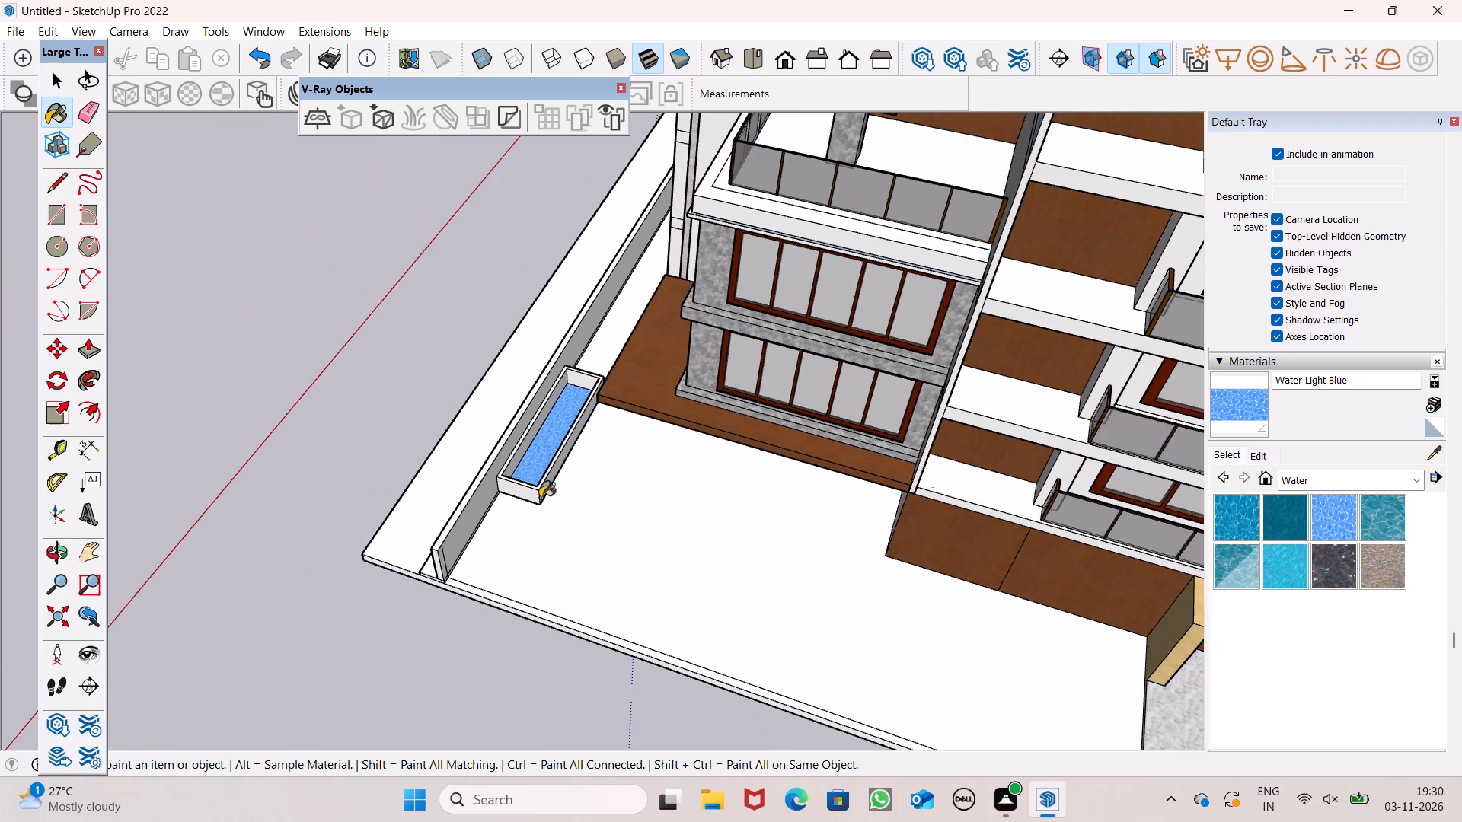
{"action": "scroll", "coordinate": [540, 498], "scroll_direction": "down", "scroll_amount": 2}
{"action": "scroll", "coordinate": [522, 508], "scroll_direction": "up", "scroll_amount": 2}
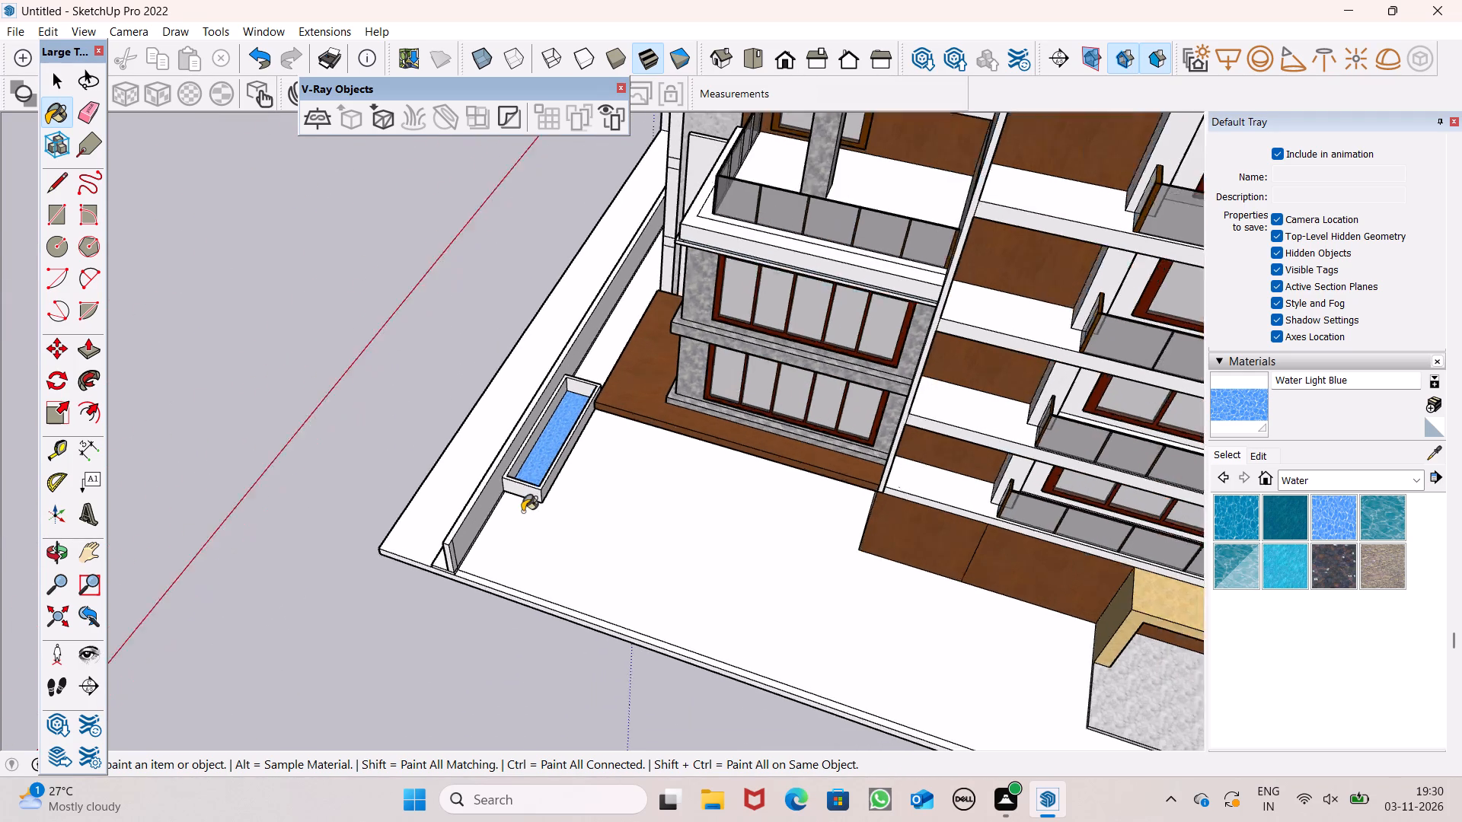
{"action": "scroll", "coordinate": [522, 511], "scroll_direction": "up", "scroll_amount": 11}
{"action": "scroll", "coordinate": [546, 505], "scroll_direction": "down", "scroll_amount": 3}
Paint the basin's front face, top rim and floor with Water Pool Light.
{"action": "middle_click_drag", "start_coordinate": [553, 537], "coordinate": [695, 511]}
{"action": "scroll", "coordinate": [711, 517], "scroll_direction": "up", "scroll_amount": 1}
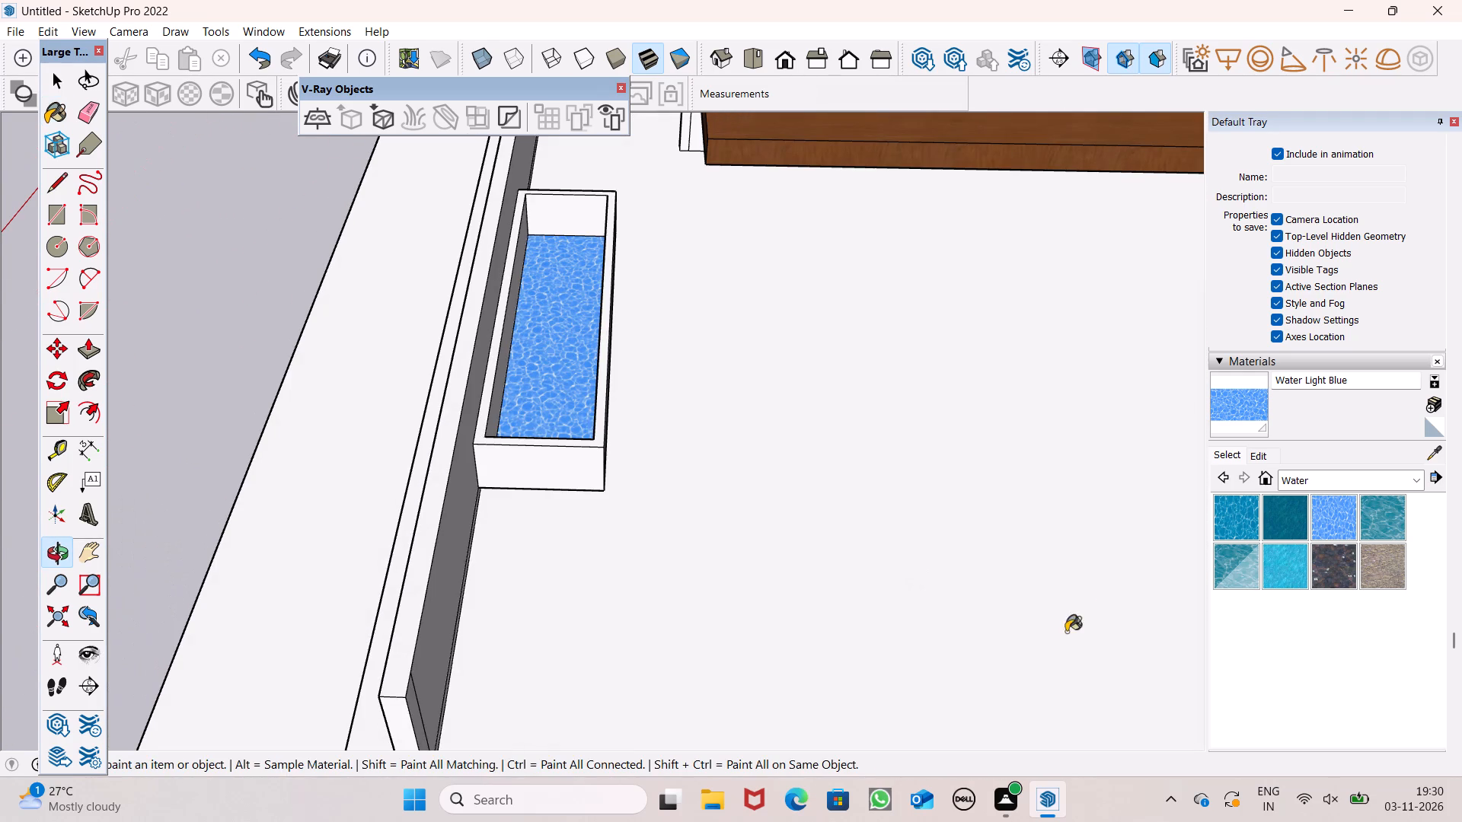
{"action": "left_click", "coordinate": [1247, 556]}
{"action": "scroll", "coordinate": [765, 515], "scroll_direction": "up", "scroll_amount": 7}
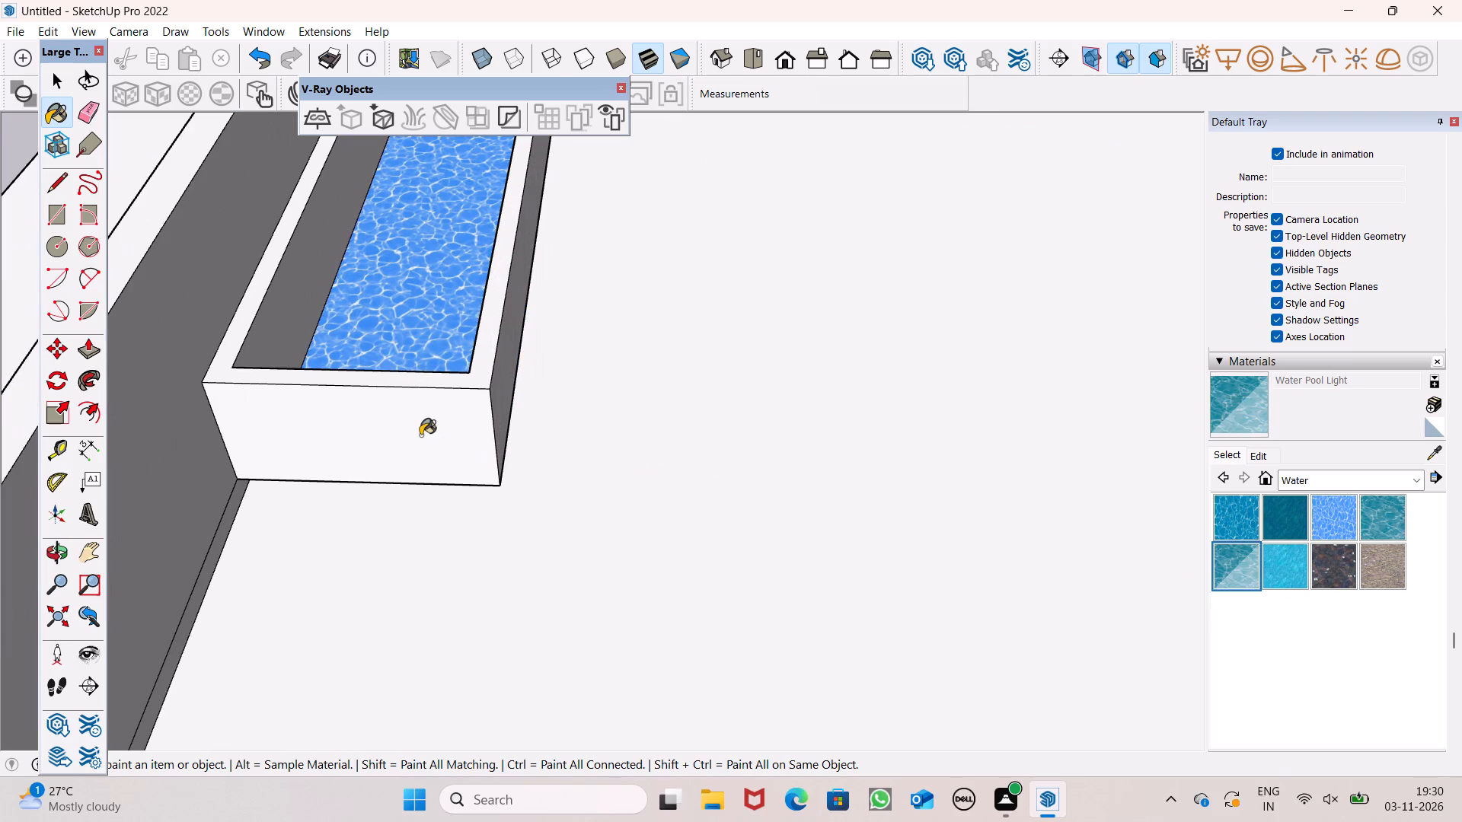
{"action": "left_click", "coordinate": [420, 435]}
{"action": "left_click", "coordinate": [348, 382]}
{"action": "left_click_drag", "start_coordinate": [356, 355], "coordinate": [354, 336]}
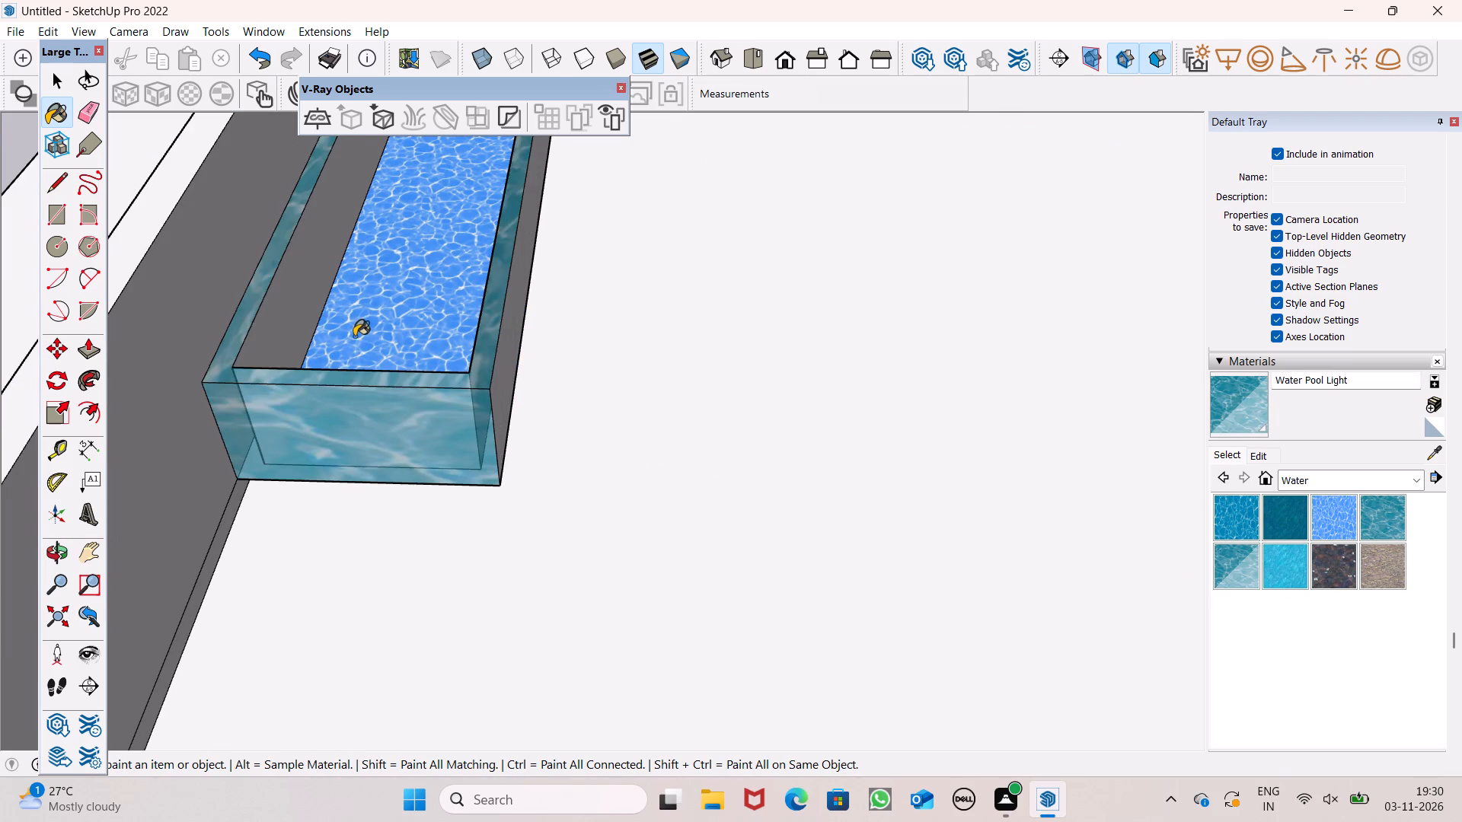
Paint the basin's two inner long sides and its far inner end with Water Pool Light.
{"action": "scroll", "coordinate": [354, 337], "scroll_direction": "down", "scroll_amount": 3}
{"action": "middle_click_drag", "start_coordinate": [364, 359], "coordinate": [346, 285]}
{"action": "left_click", "coordinate": [308, 313]}
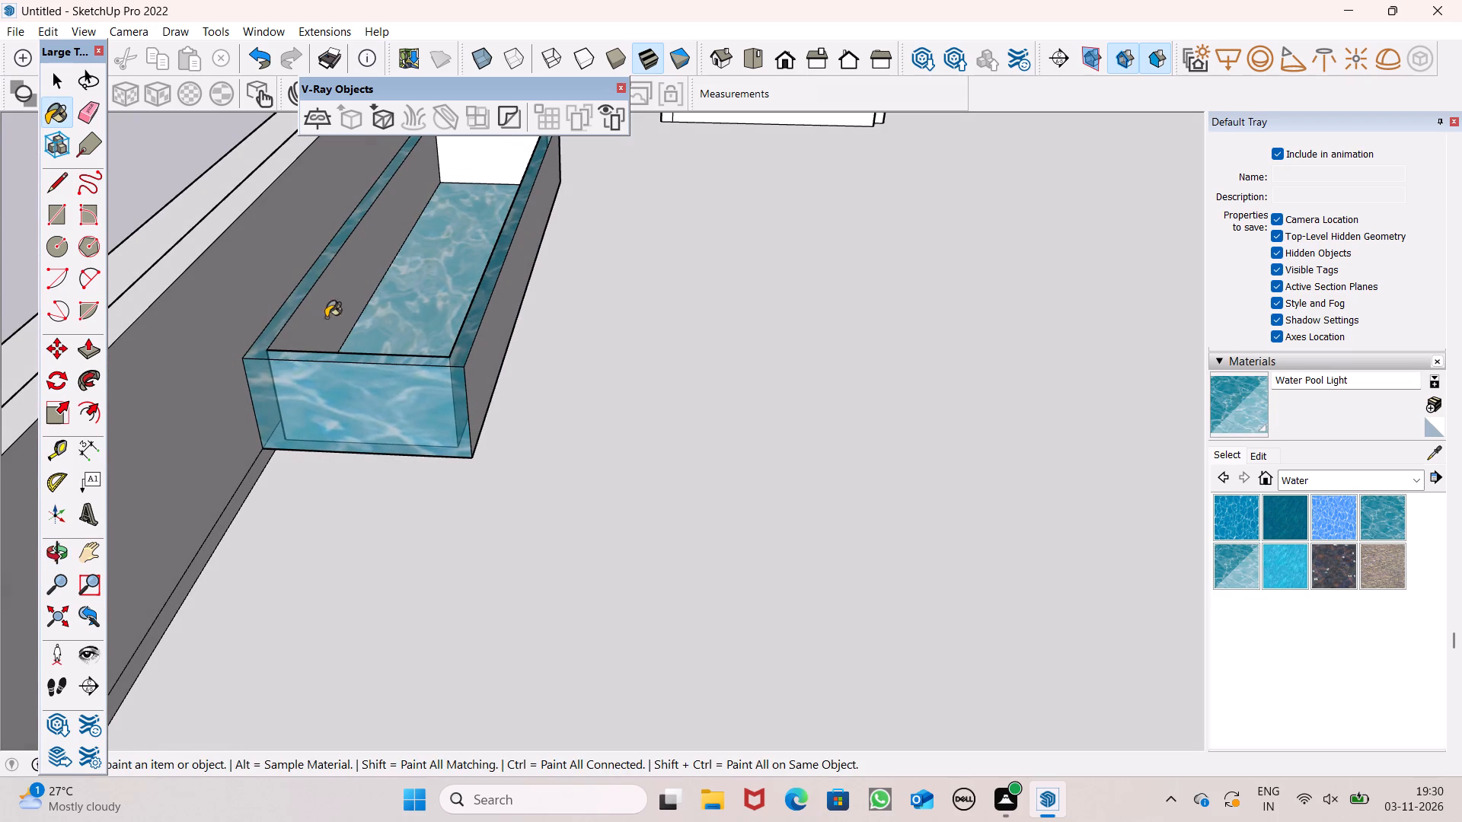
{"action": "middle_click_drag", "start_coordinate": [410, 330], "coordinate": [541, 347]}
{"action": "left_click", "coordinate": [560, 342]}
{"action": "scroll", "coordinate": [557, 431], "scroll_direction": "up", "scroll_amount": 1}
{"action": "middle_click_drag", "start_coordinate": [556, 431], "coordinate": [510, 371]}
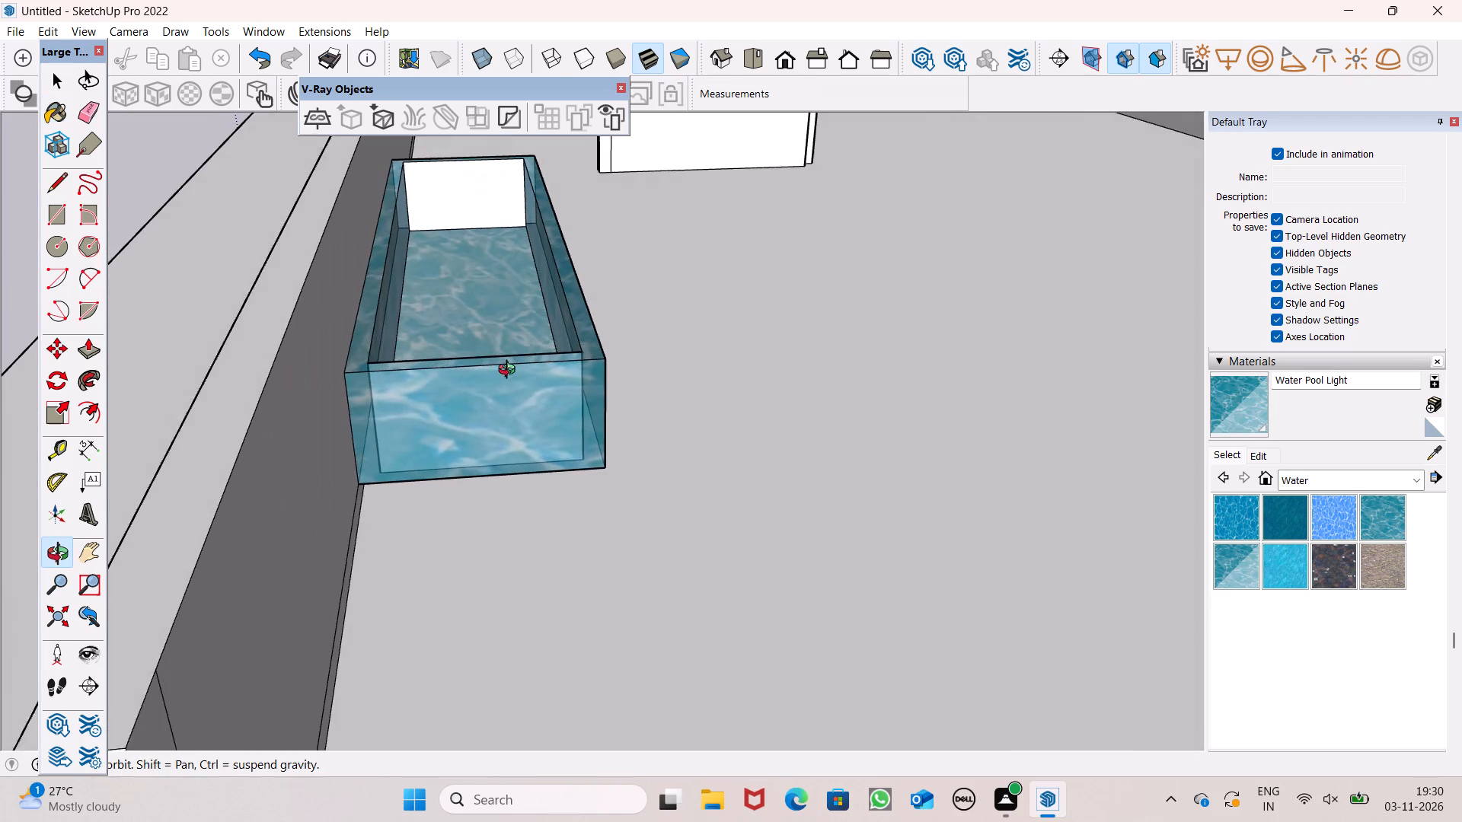
{"action": "middle_click_drag", "start_coordinate": [510, 371], "coordinate": [511, 376]}
{"action": "left_click", "coordinate": [483, 185]}
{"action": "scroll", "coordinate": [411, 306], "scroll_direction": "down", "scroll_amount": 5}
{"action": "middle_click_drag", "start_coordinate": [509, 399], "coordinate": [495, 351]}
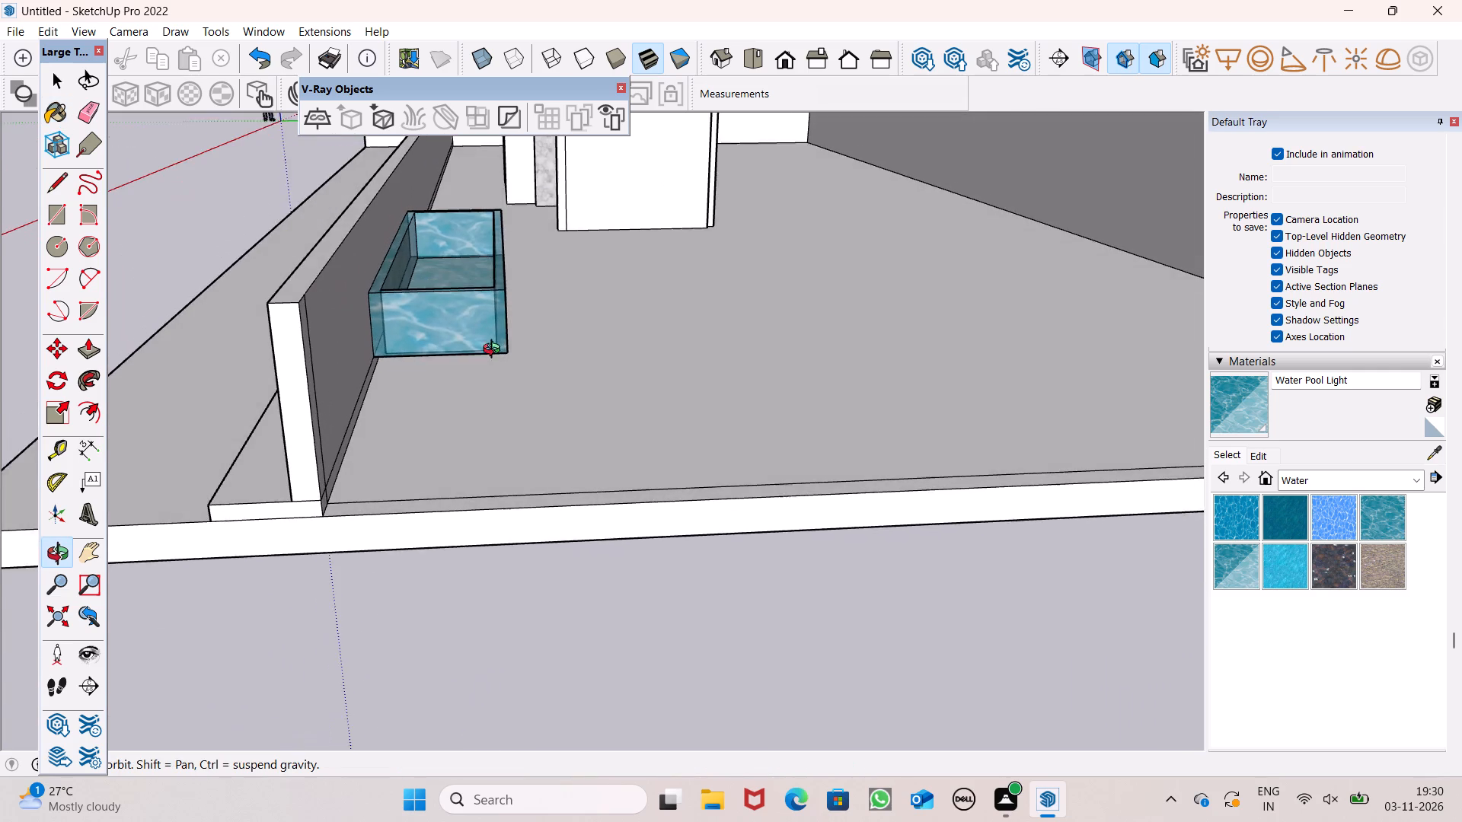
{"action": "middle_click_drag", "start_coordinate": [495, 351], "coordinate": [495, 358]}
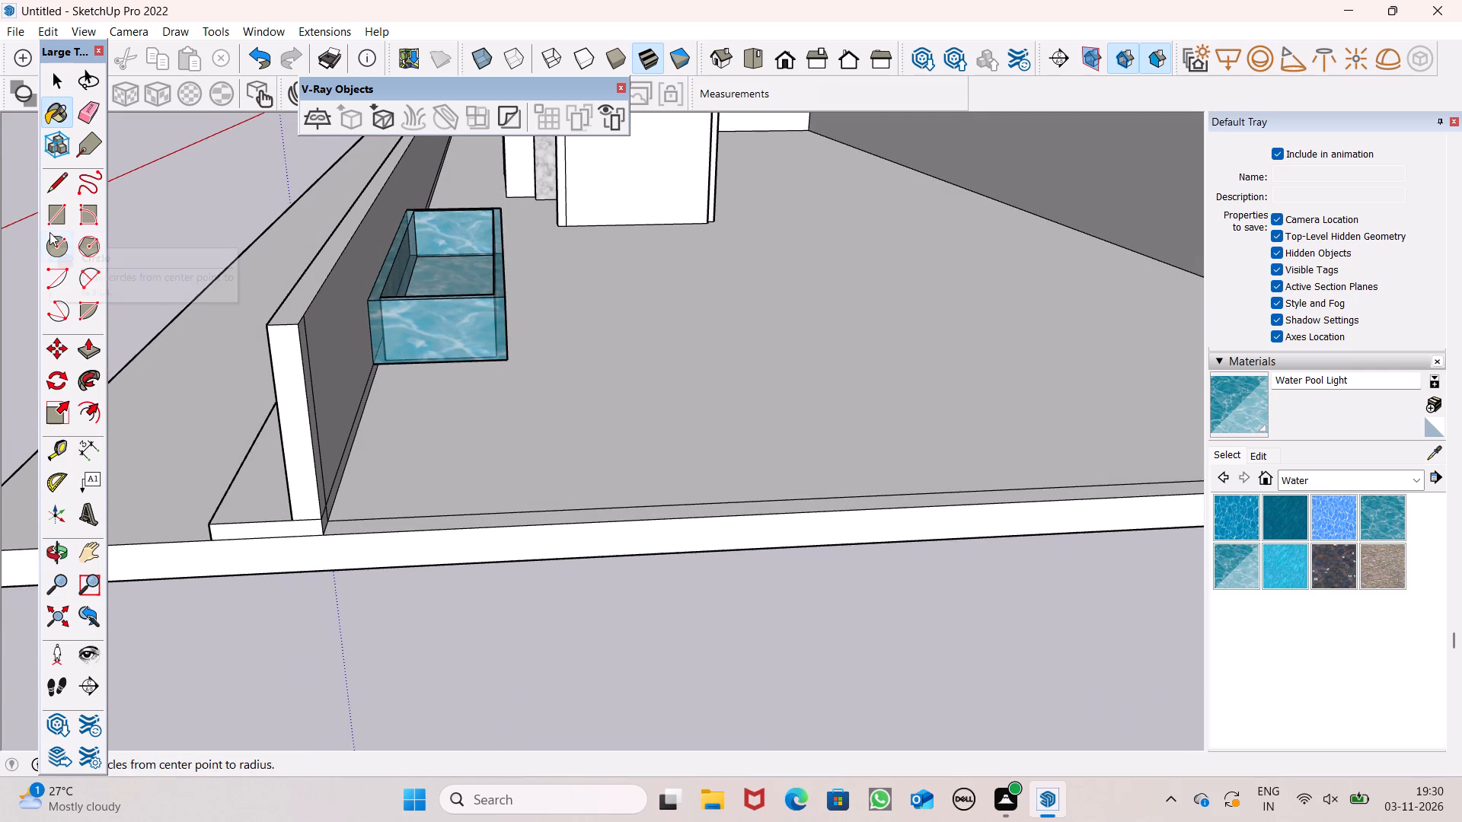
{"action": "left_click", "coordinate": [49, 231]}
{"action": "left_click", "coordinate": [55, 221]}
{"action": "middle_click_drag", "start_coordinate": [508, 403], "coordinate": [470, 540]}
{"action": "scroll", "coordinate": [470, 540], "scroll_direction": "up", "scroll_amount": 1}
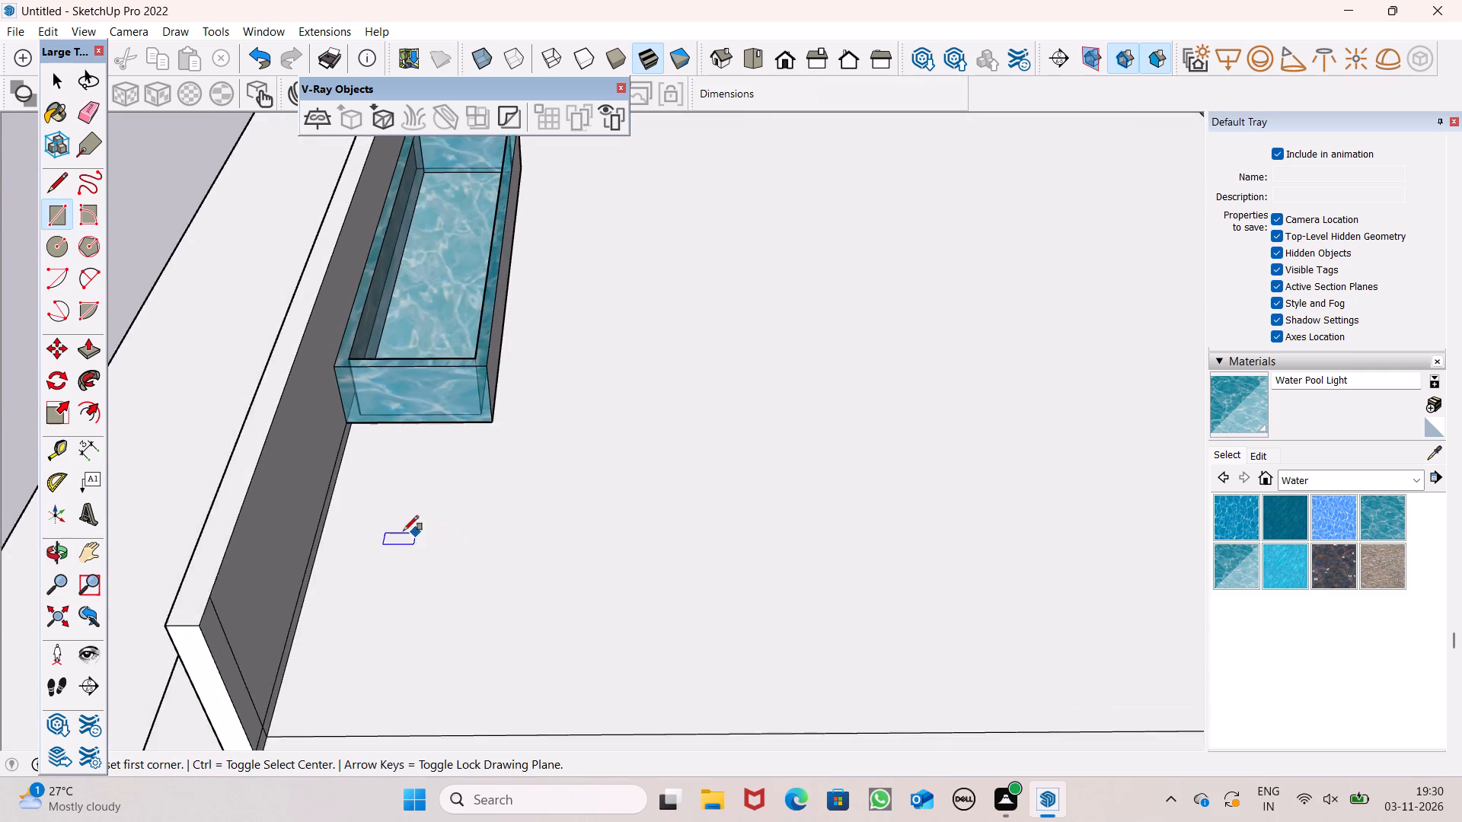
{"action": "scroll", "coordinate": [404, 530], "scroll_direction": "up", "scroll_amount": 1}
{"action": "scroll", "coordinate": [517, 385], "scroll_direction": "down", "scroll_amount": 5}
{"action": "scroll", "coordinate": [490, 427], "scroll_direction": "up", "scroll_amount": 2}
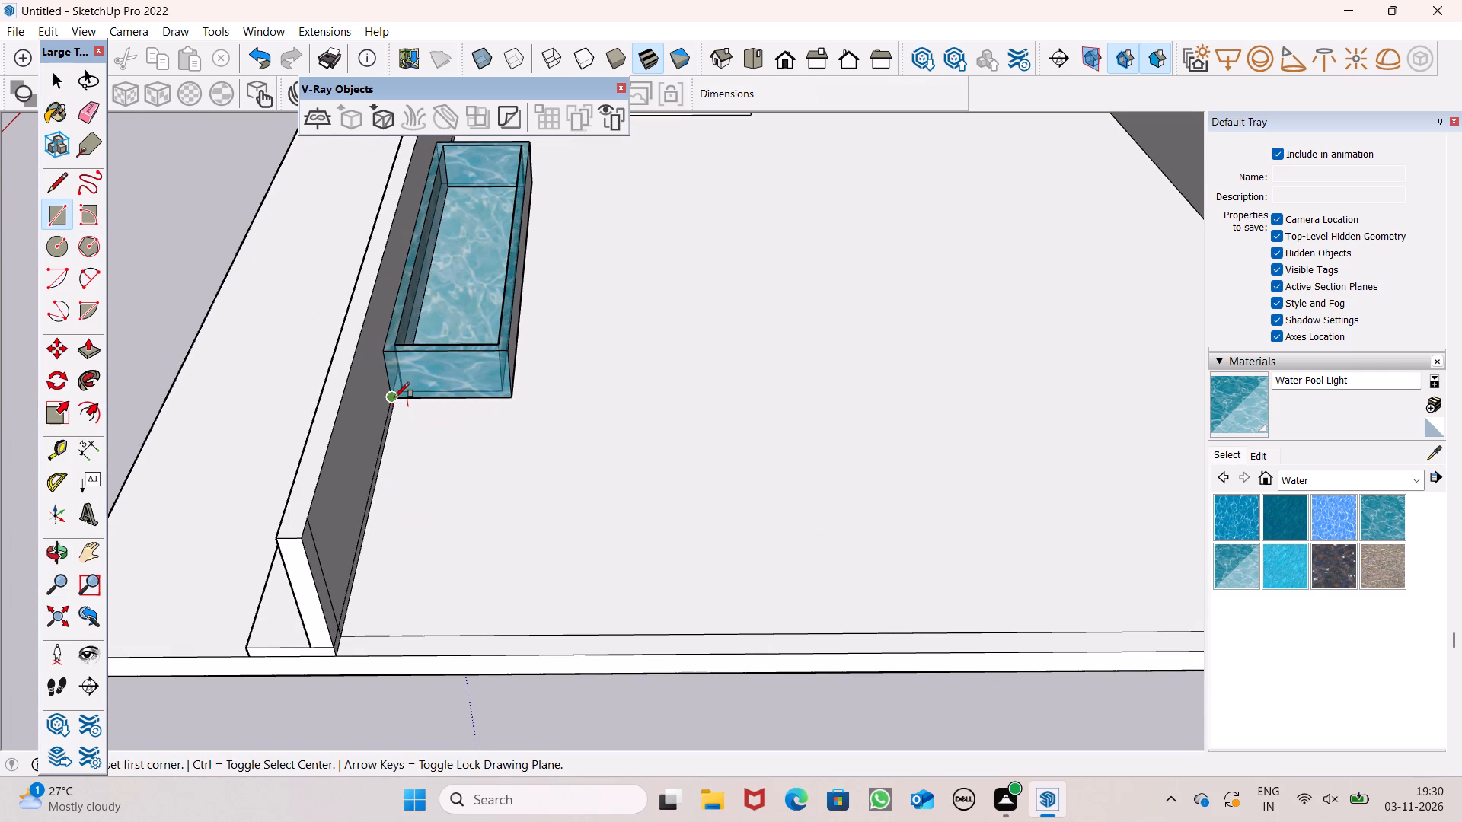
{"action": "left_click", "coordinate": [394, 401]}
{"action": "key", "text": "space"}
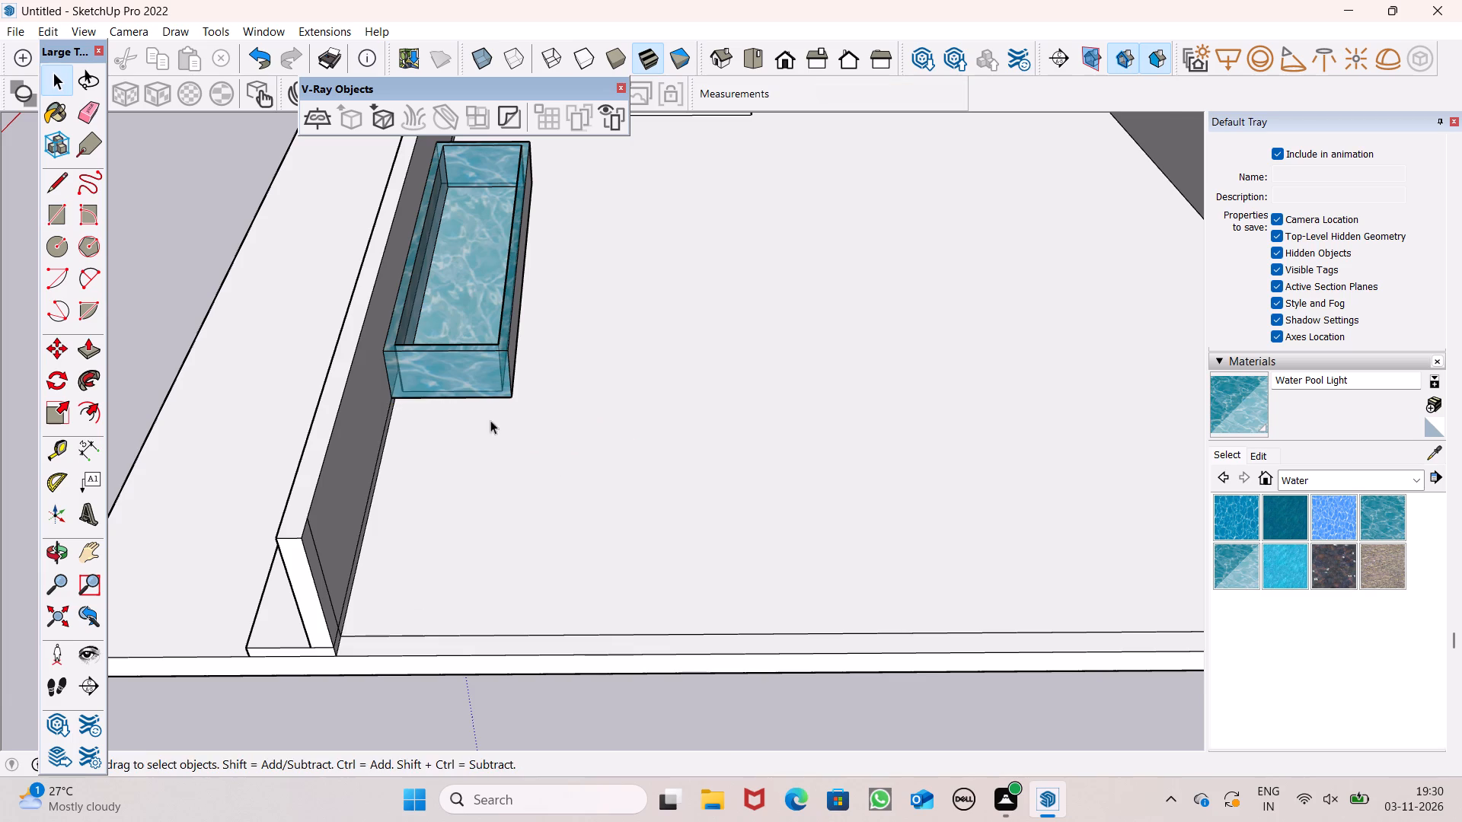
Push/Pull the inner face of the basin's underside about 5 5/16" down to the slab.
{"action": "scroll", "coordinate": [608, 495], "scroll_direction": "up", "scroll_amount": 1}
{"action": "middle_click_drag", "start_coordinate": [607, 495], "coordinate": [569, 442]}
{"action": "middle_click_drag", "start_coordinate": [567, 502], "coordinate": [563, 346]}
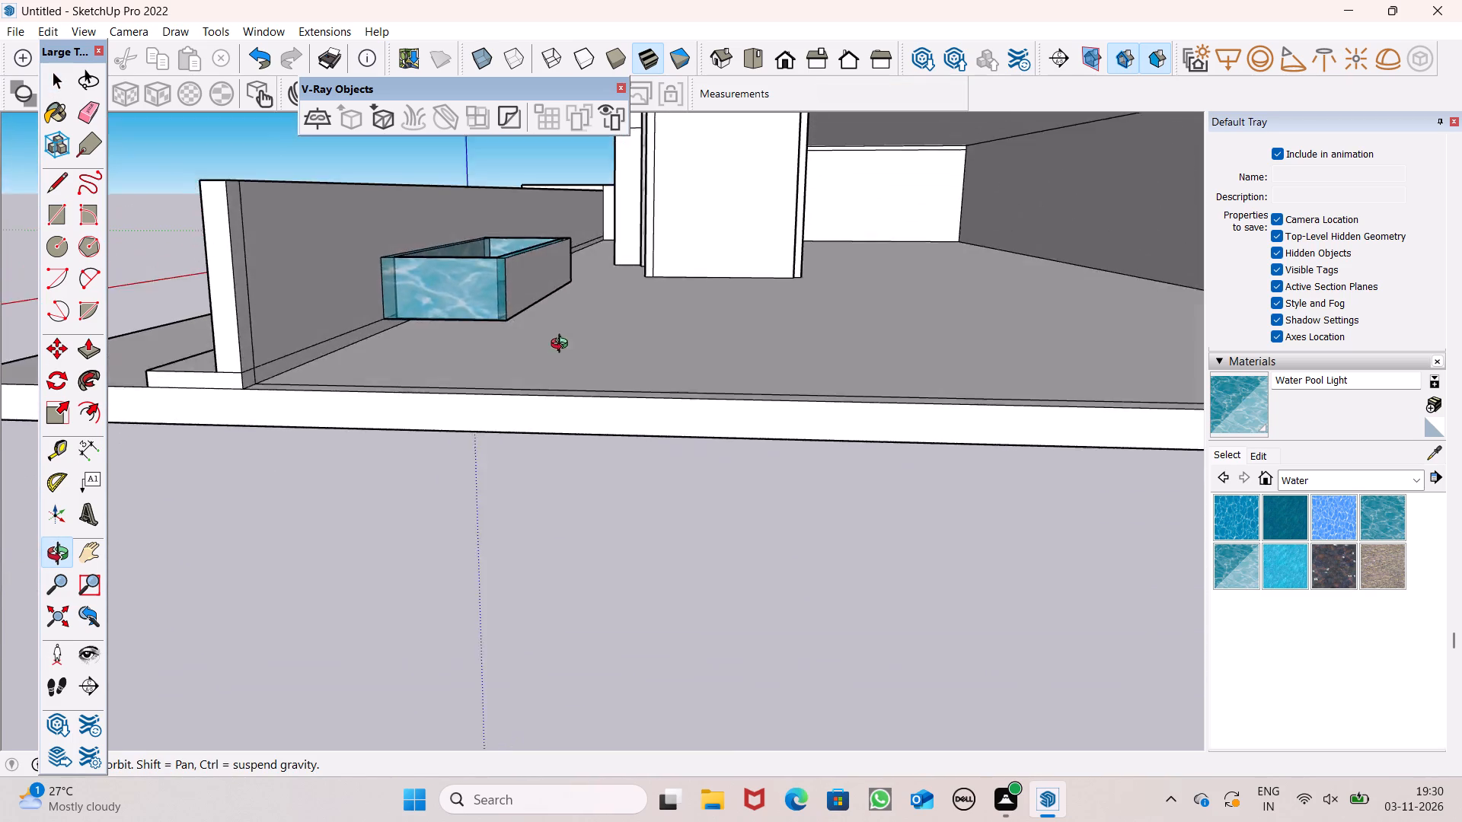
{"action": "middle_click_drag", "start_coordinate": [563, 346], "coordinate": [595, 538]}
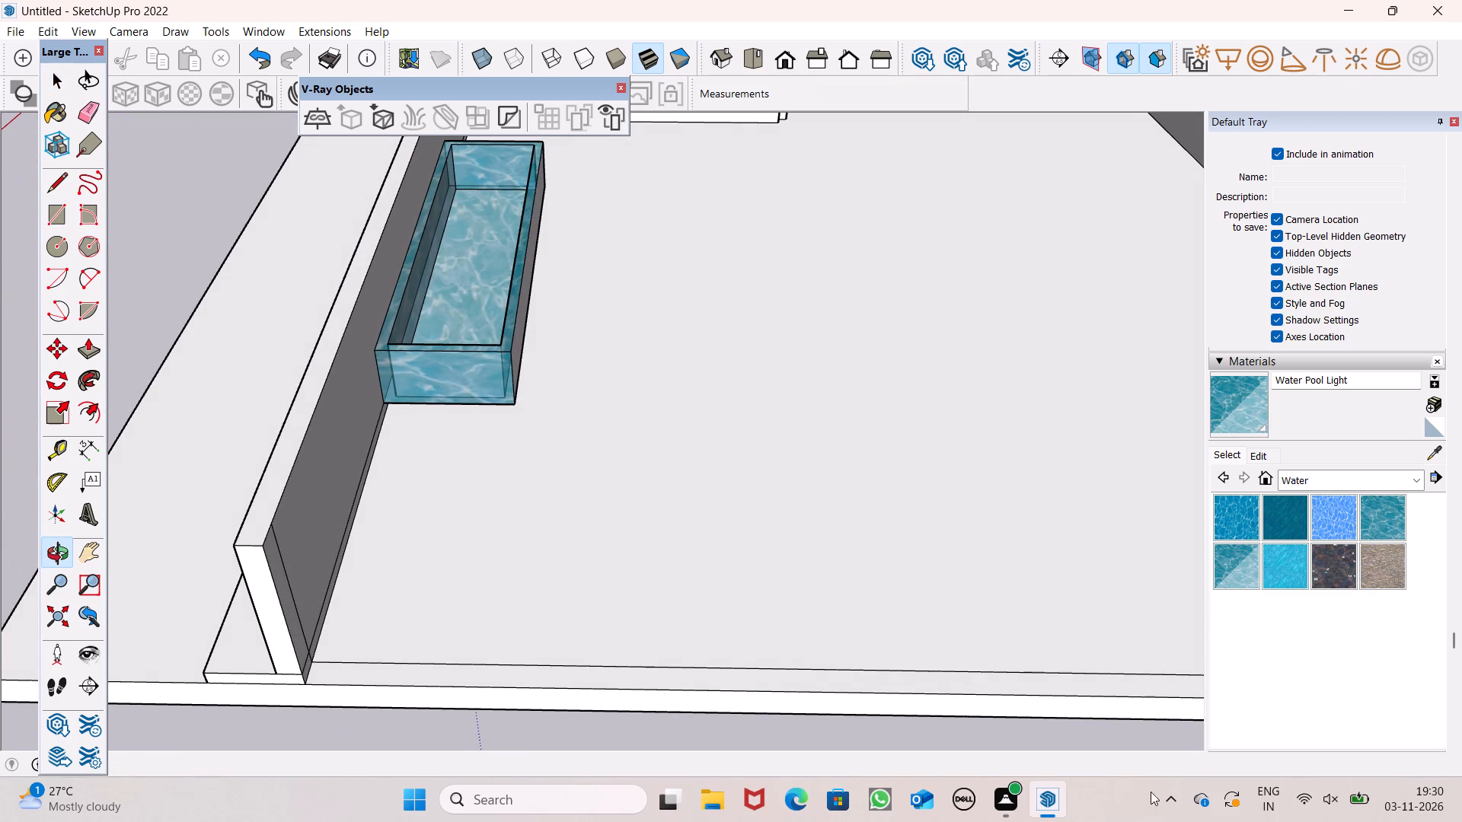
{"action": "middle_click_drag", "start_coordinate": [1003, 593], "coordinate": [956, 321]}
{"action": "scroll", "coordinate": [965, 516], "scroll_direction": "up", "scroll_amount": 1}
{"action": "scroll", "coordinate": [577, 289], "scroll_direction": "up", "scroll_amount": 2}
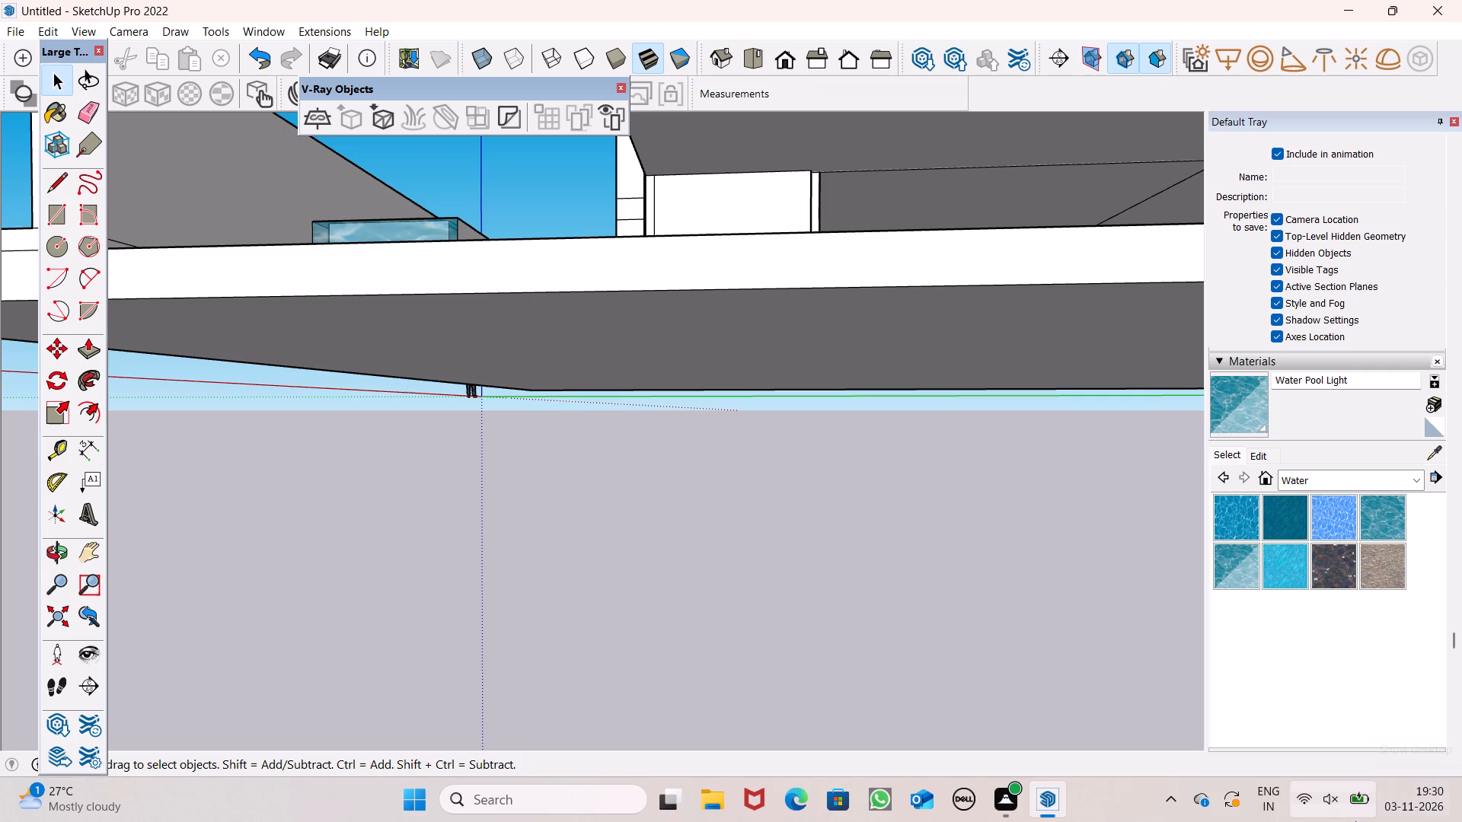
{"action": "middle_click_drag", "start_coordinate": [1197, 741], "coordinate": [1195, 741]}
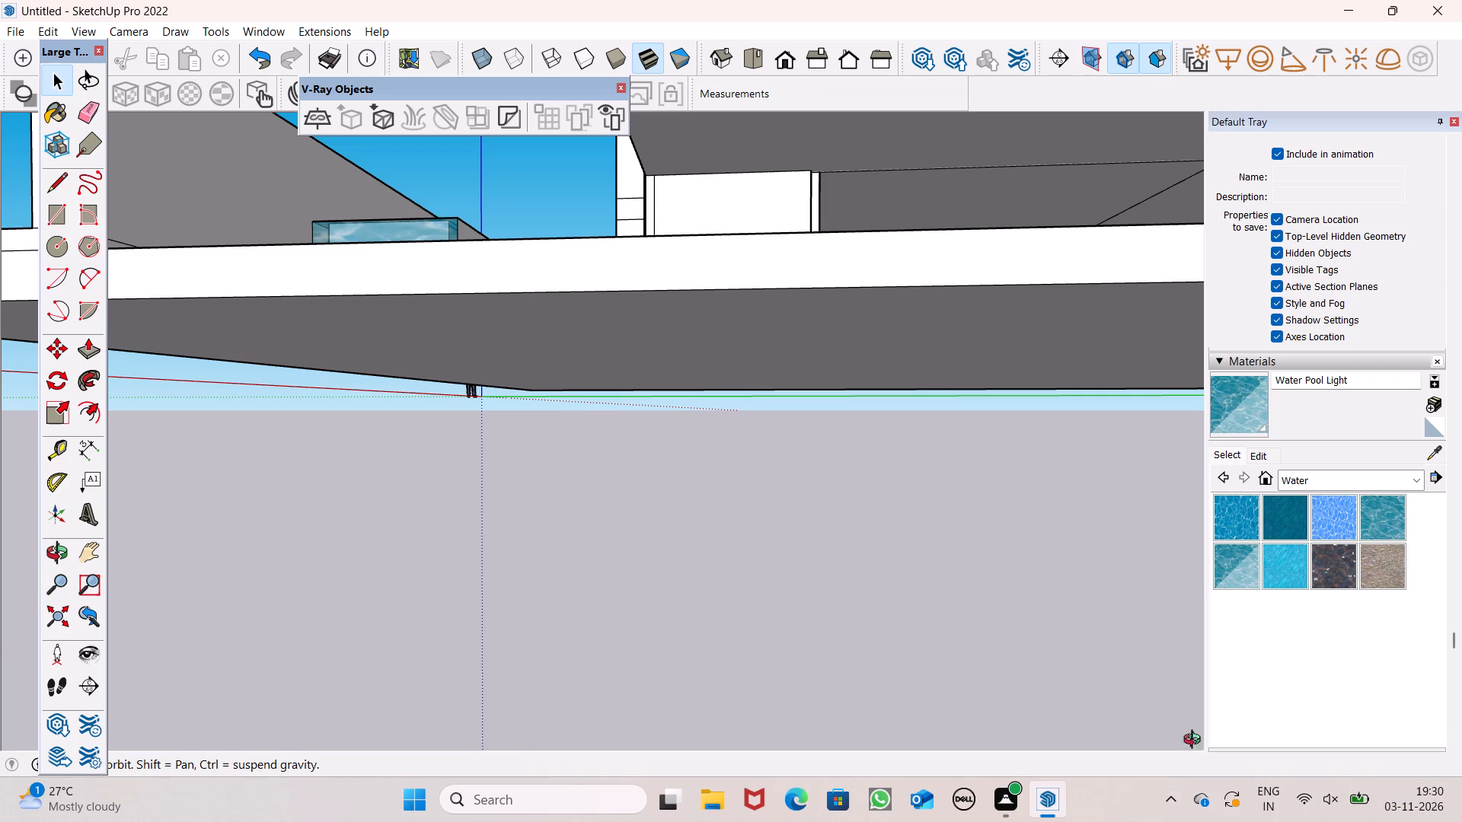
{"action": "middle_click_drag", "start_coordinate": [1195, 741], "coordinate": [1167, 764]}
{"action": "scroll", "coordinate": [933, 817], "scroll_direction": "up", "scroll_amount": 7}
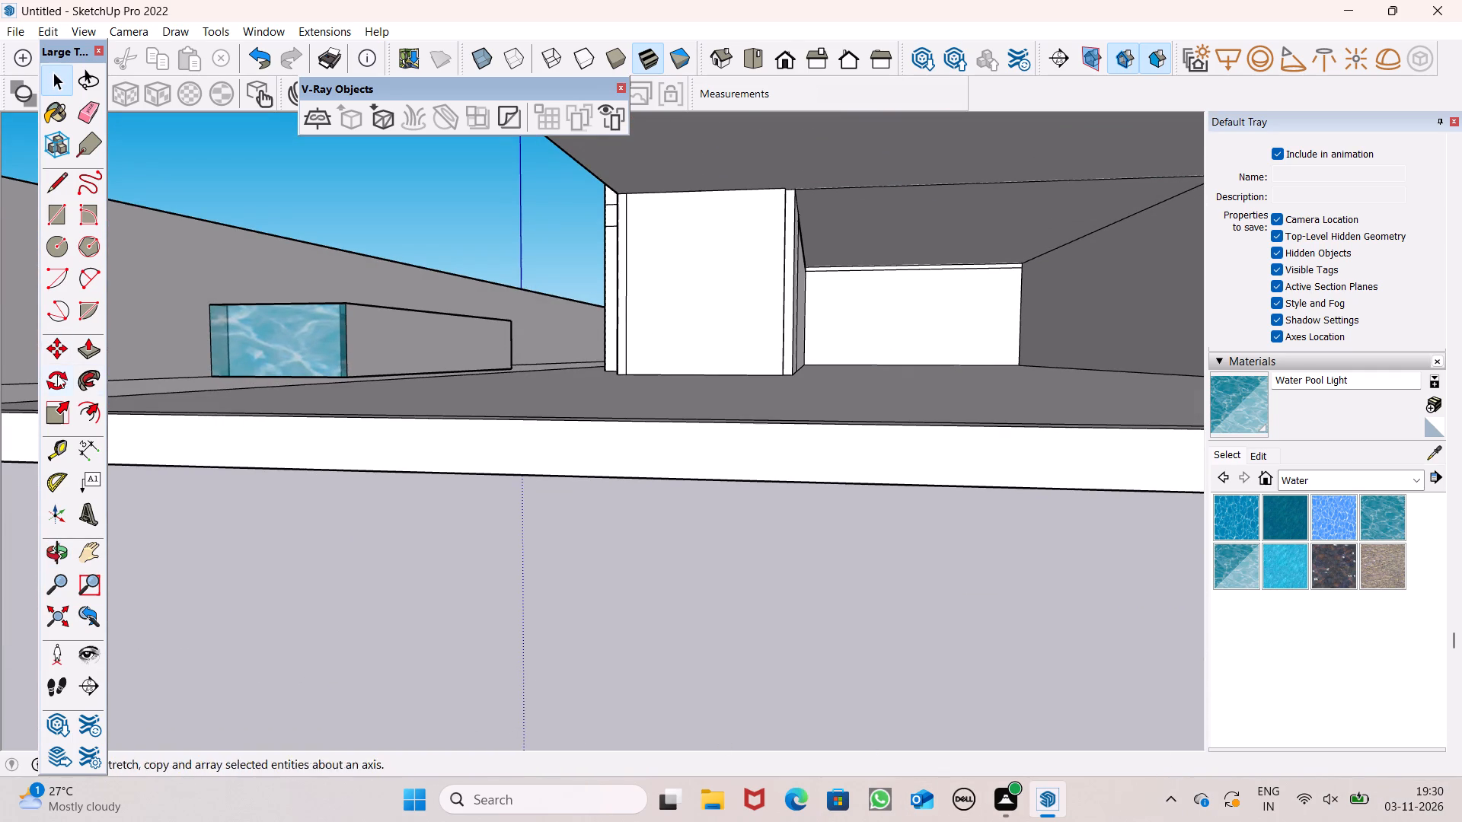
{"action": "scroll", "coordinate": [352, 388], "scroll_direction": "up", "scroll_amount": 7}
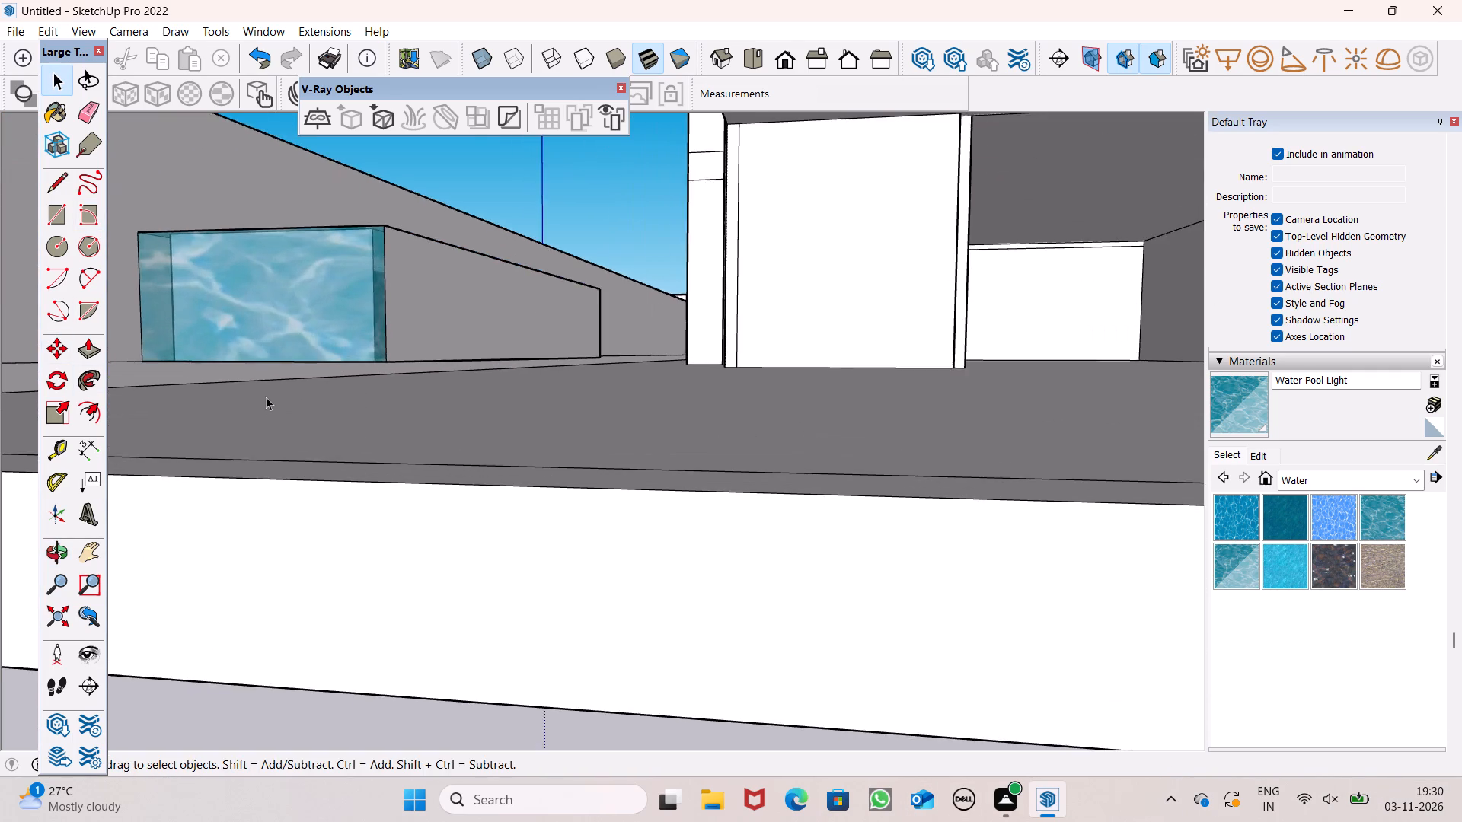
{"action": "scroll", "coordinate": [263, 393], "scroll_direction": "up", "scroll_amount": 1}
{"action": "middle_click_drag", "start_coordinate": [263, 393], "coordinate": [305, 385]}
{"action": "scroll", "coordinate": [305, 385], "scroll_direction": "up", "scroll_amount": 7}
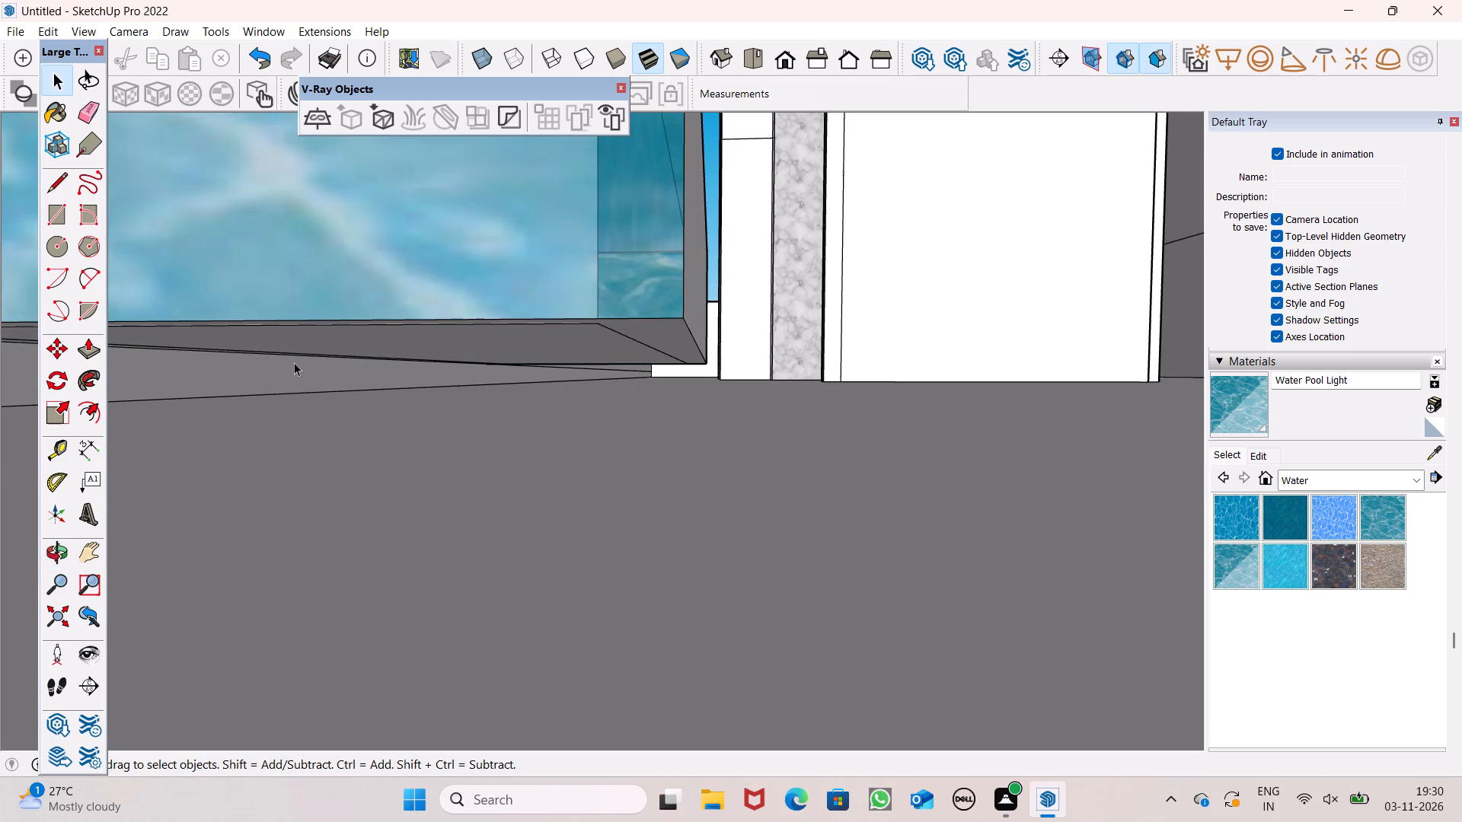
{"action": "left_click", "coordinate": [90, 350]}
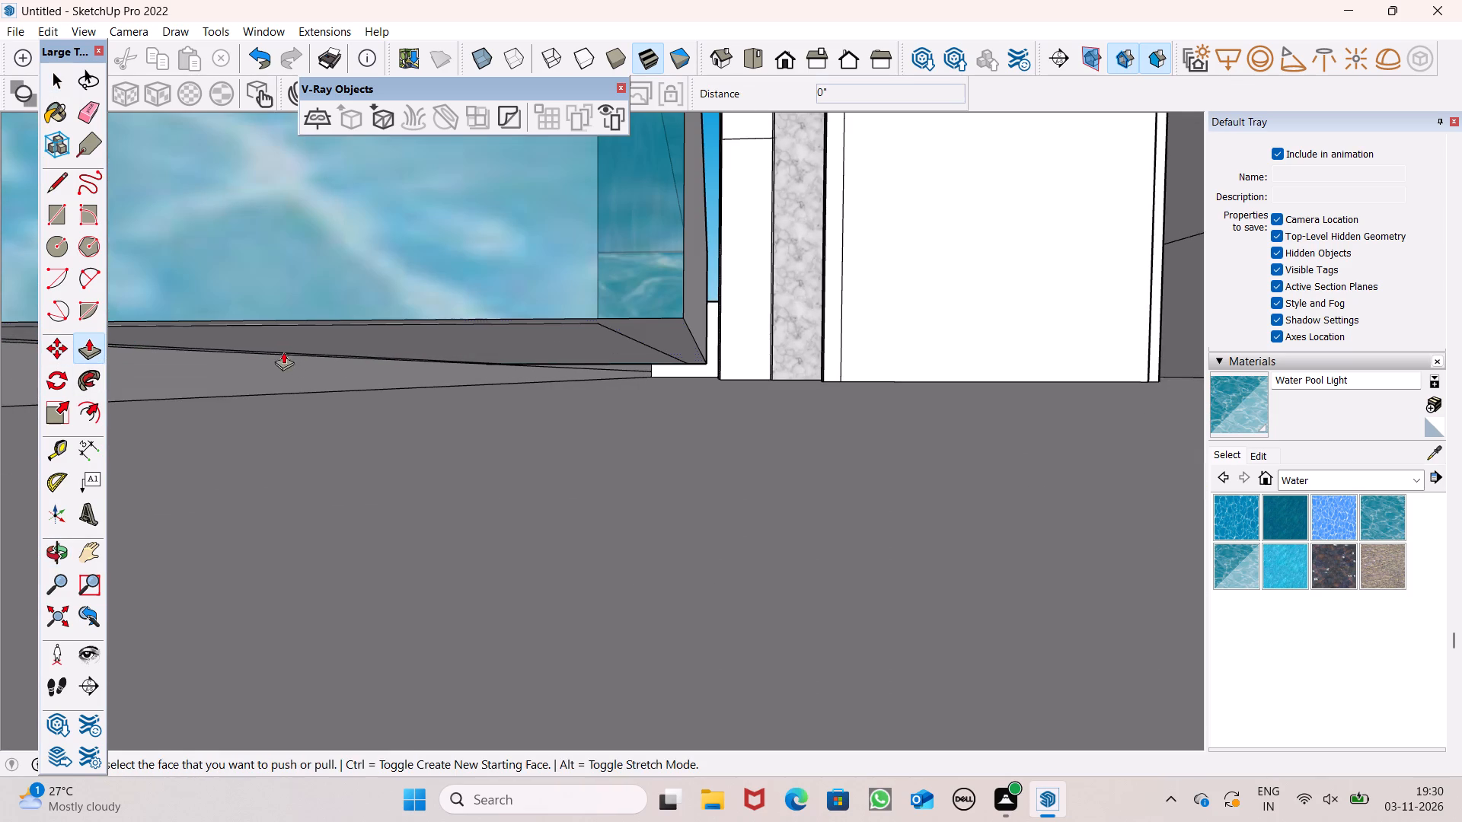
{"action": "left_click_drag", "start_coordinate": [482, 352], "coordinate": [495, 442]}
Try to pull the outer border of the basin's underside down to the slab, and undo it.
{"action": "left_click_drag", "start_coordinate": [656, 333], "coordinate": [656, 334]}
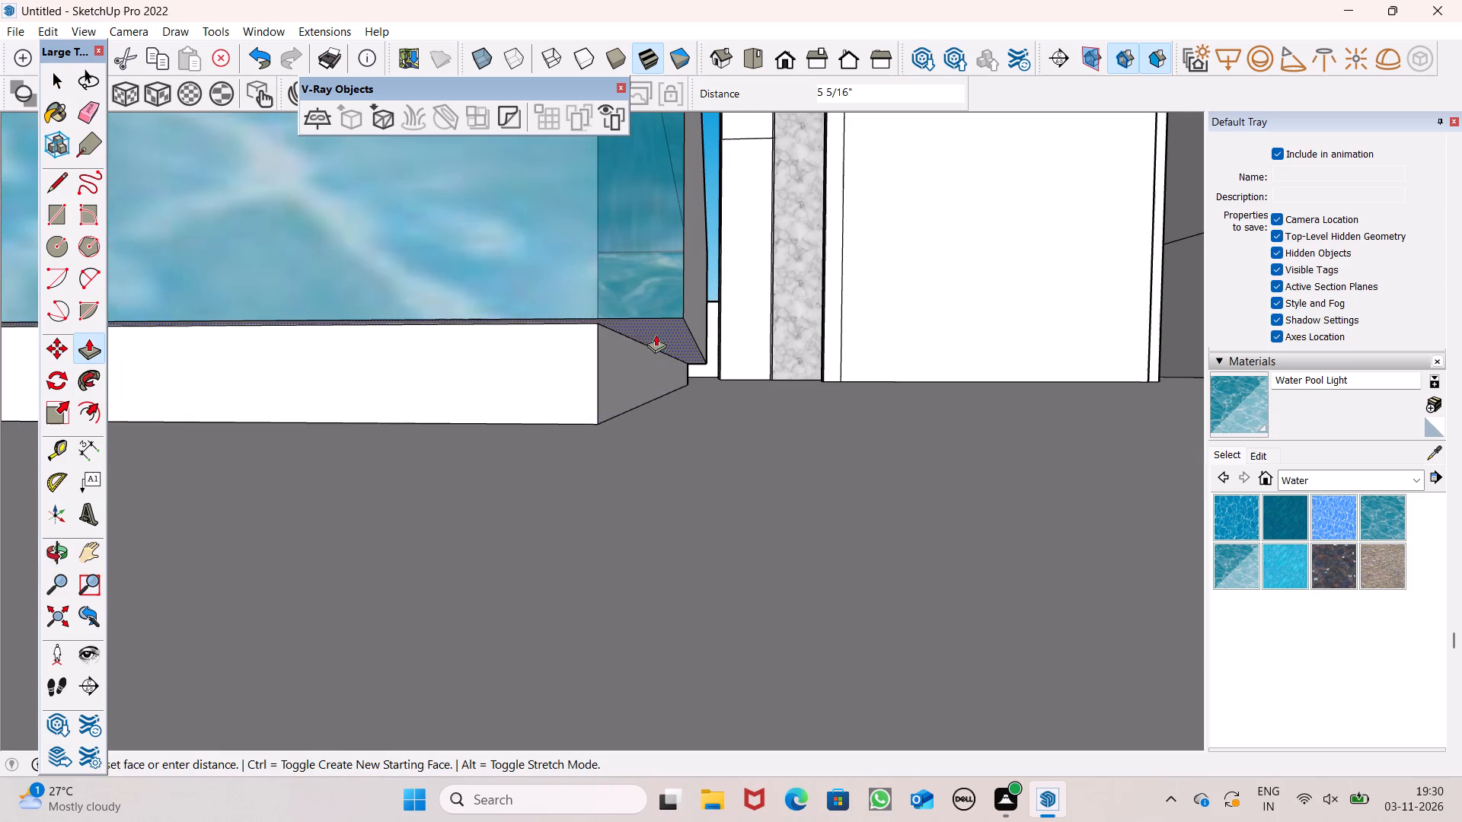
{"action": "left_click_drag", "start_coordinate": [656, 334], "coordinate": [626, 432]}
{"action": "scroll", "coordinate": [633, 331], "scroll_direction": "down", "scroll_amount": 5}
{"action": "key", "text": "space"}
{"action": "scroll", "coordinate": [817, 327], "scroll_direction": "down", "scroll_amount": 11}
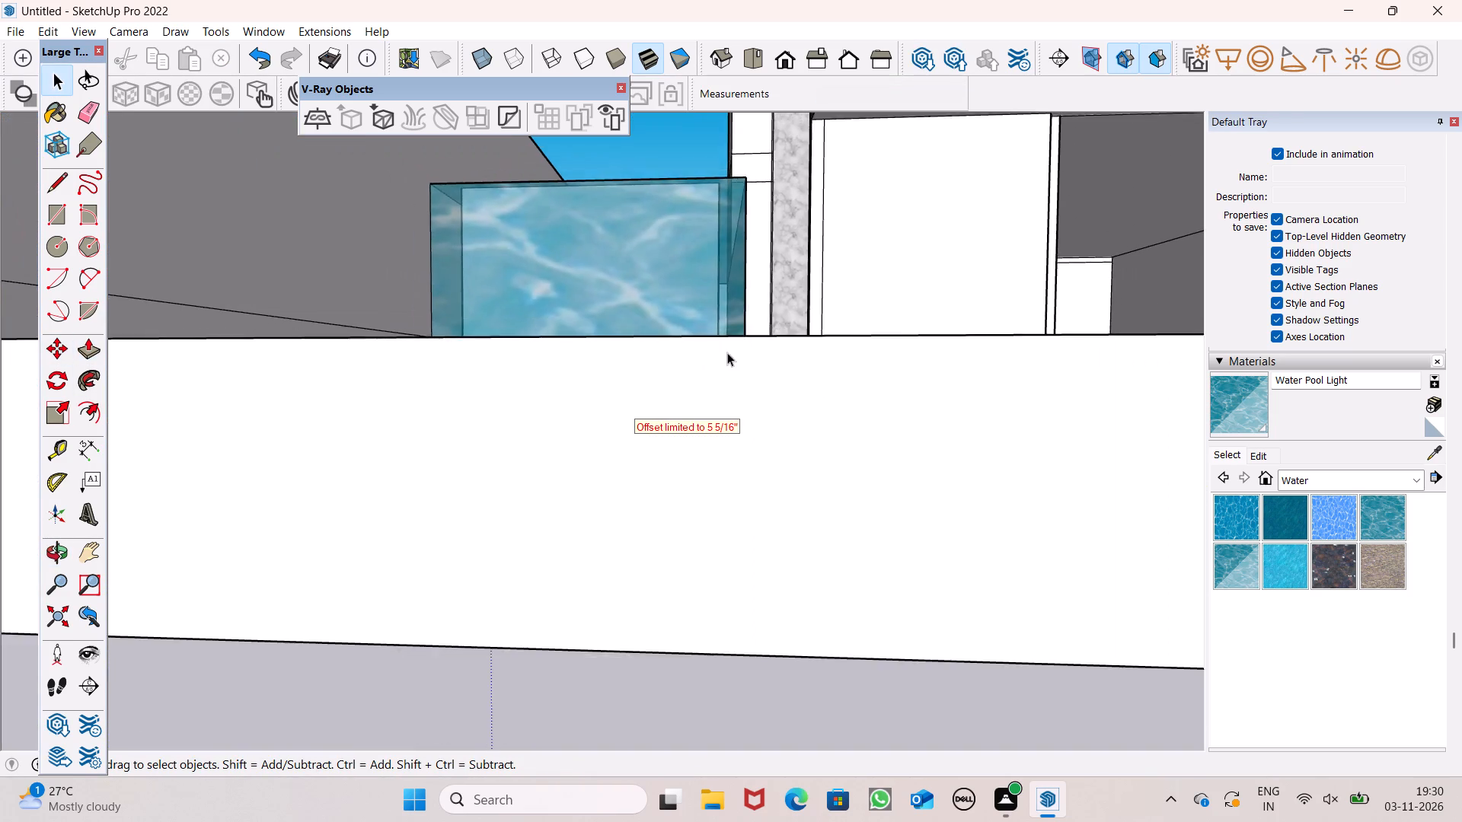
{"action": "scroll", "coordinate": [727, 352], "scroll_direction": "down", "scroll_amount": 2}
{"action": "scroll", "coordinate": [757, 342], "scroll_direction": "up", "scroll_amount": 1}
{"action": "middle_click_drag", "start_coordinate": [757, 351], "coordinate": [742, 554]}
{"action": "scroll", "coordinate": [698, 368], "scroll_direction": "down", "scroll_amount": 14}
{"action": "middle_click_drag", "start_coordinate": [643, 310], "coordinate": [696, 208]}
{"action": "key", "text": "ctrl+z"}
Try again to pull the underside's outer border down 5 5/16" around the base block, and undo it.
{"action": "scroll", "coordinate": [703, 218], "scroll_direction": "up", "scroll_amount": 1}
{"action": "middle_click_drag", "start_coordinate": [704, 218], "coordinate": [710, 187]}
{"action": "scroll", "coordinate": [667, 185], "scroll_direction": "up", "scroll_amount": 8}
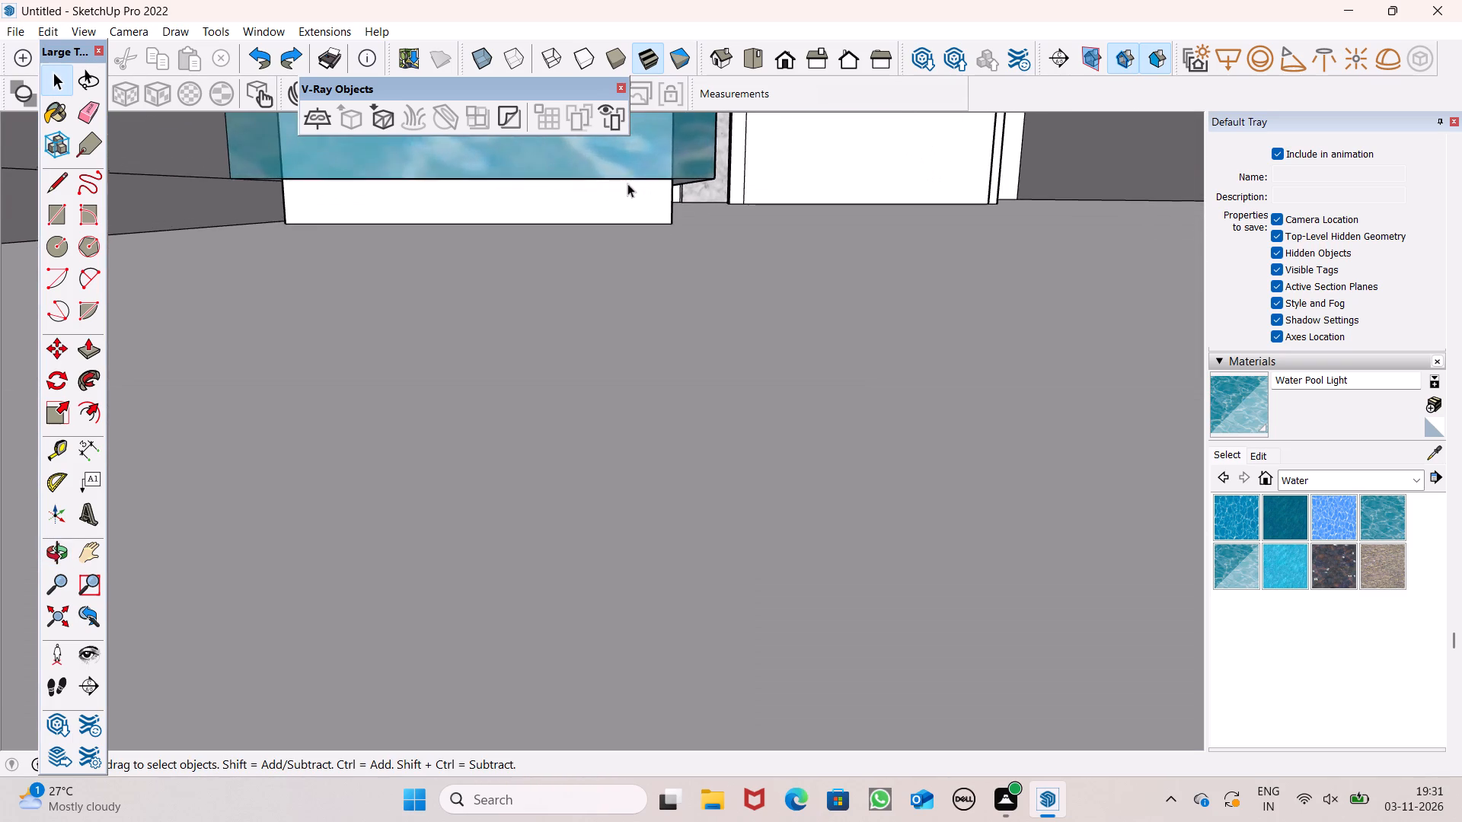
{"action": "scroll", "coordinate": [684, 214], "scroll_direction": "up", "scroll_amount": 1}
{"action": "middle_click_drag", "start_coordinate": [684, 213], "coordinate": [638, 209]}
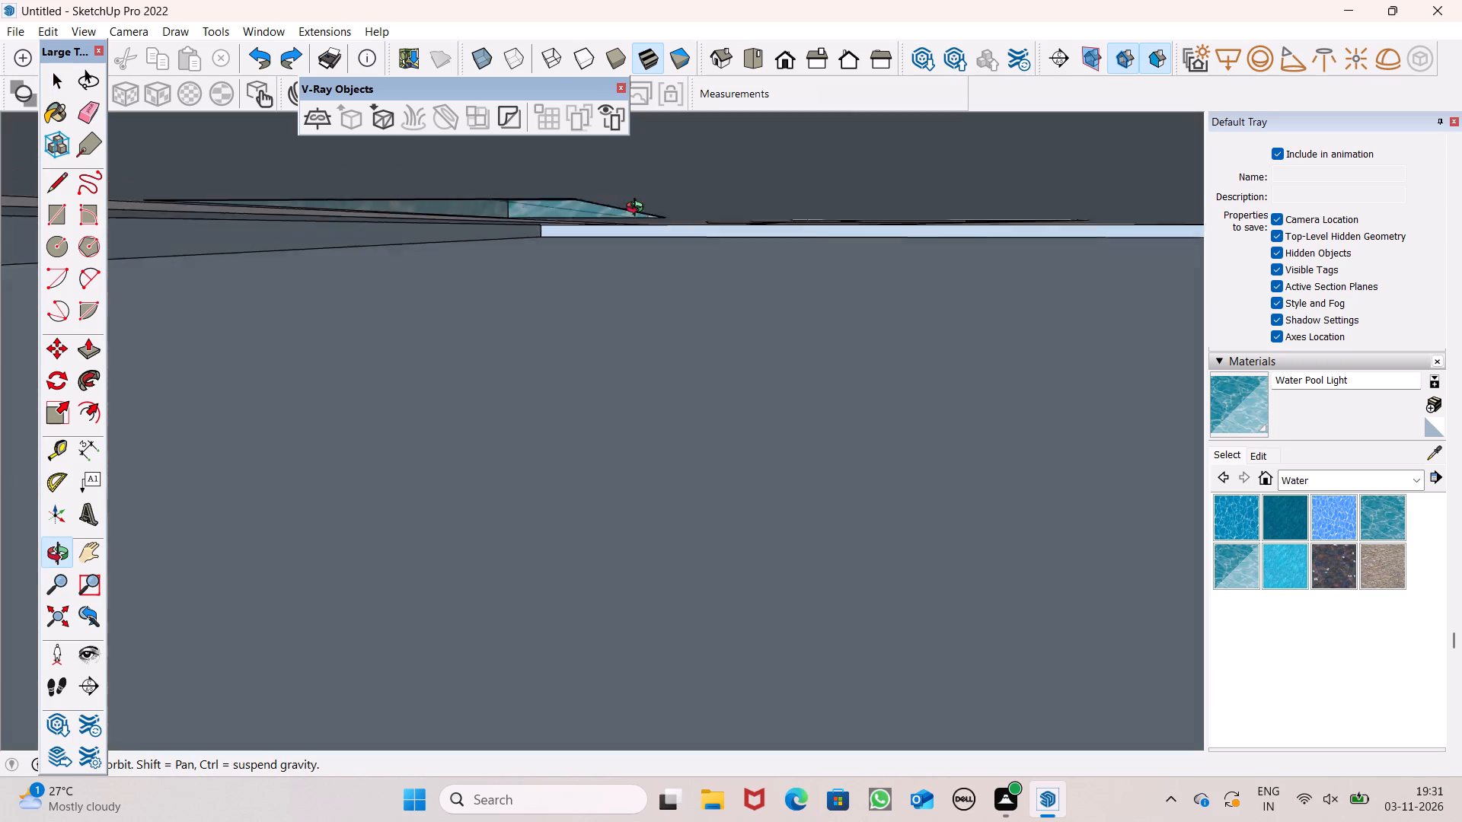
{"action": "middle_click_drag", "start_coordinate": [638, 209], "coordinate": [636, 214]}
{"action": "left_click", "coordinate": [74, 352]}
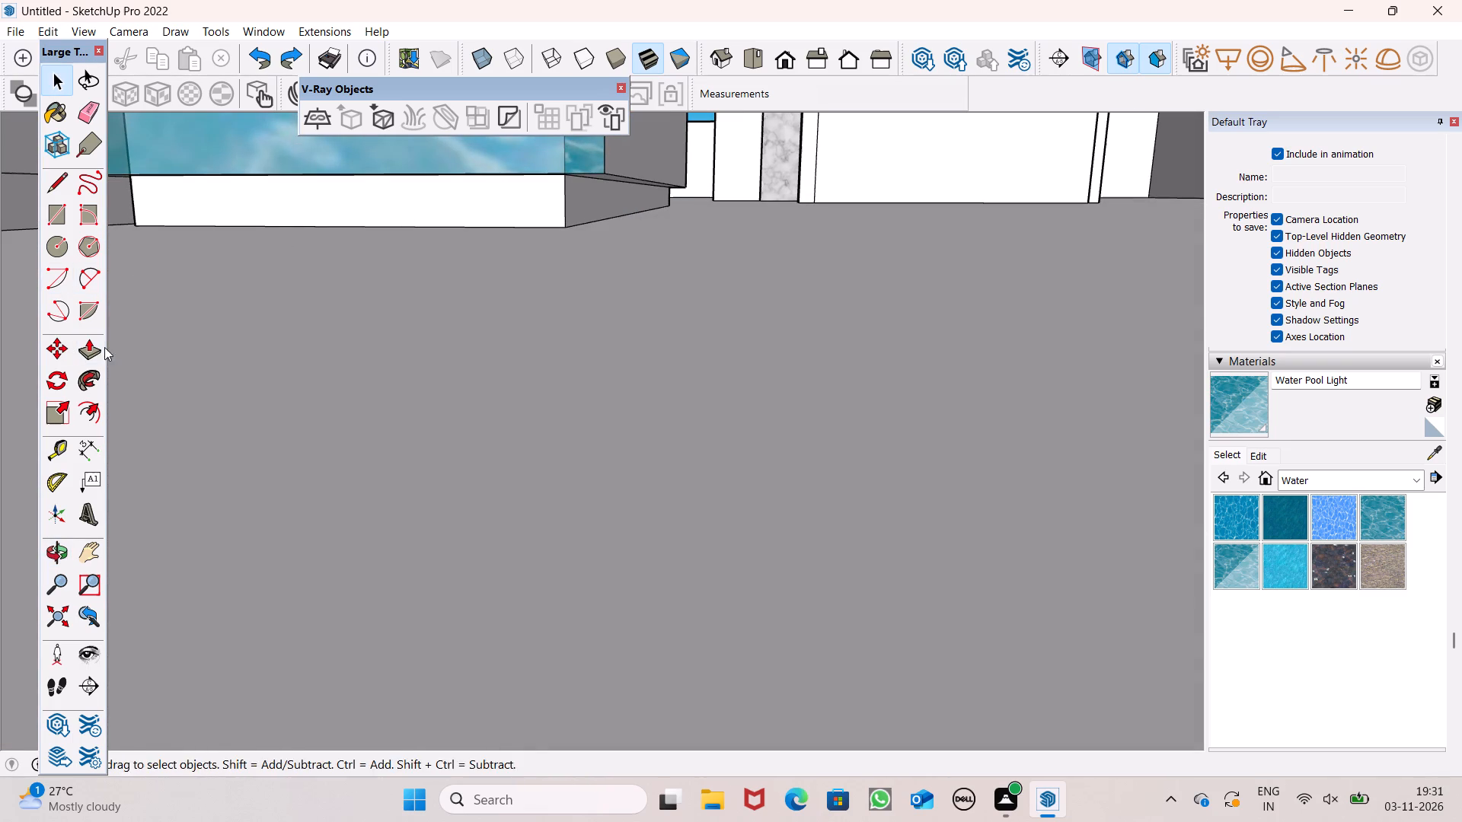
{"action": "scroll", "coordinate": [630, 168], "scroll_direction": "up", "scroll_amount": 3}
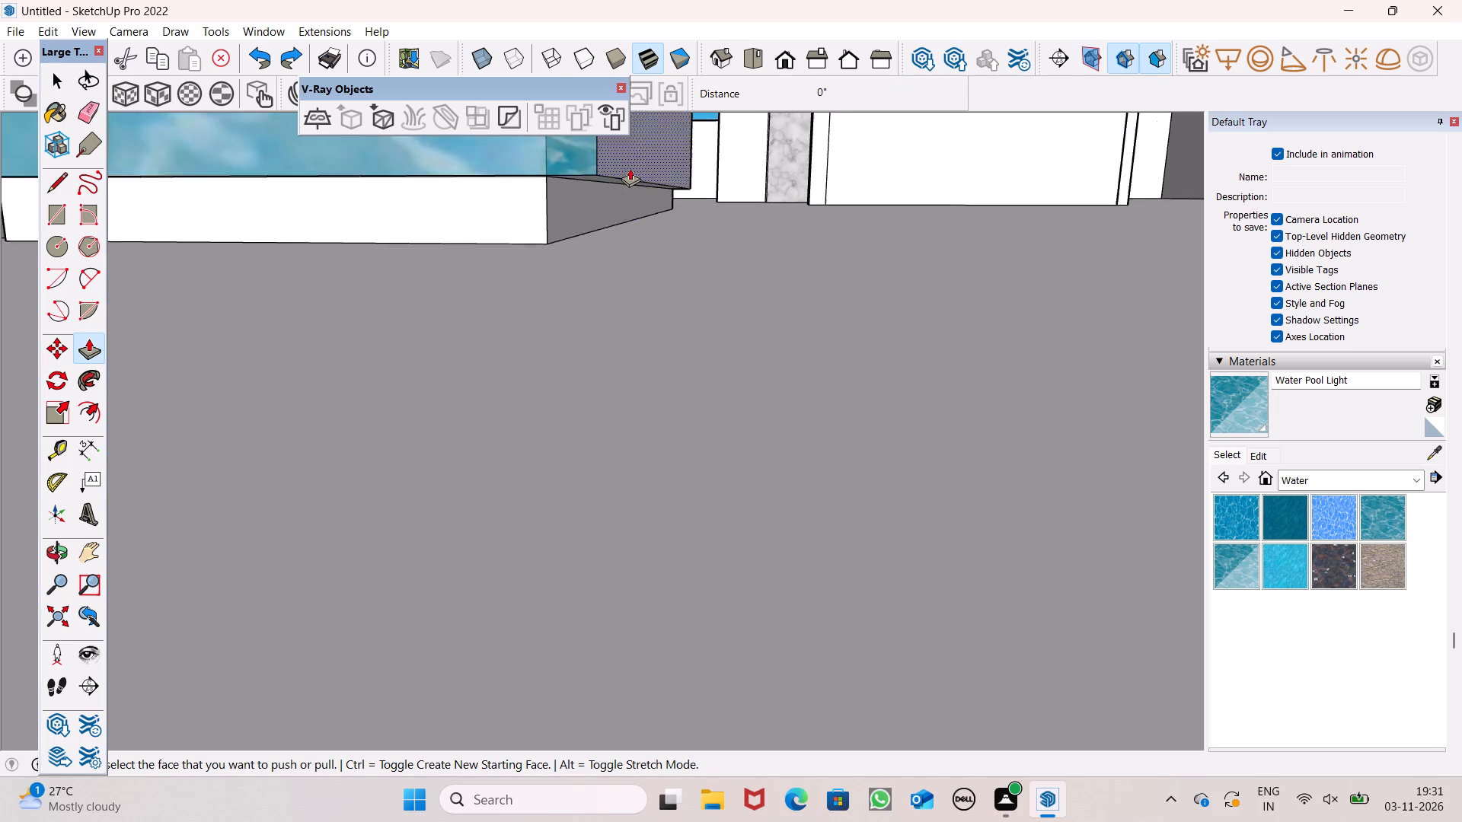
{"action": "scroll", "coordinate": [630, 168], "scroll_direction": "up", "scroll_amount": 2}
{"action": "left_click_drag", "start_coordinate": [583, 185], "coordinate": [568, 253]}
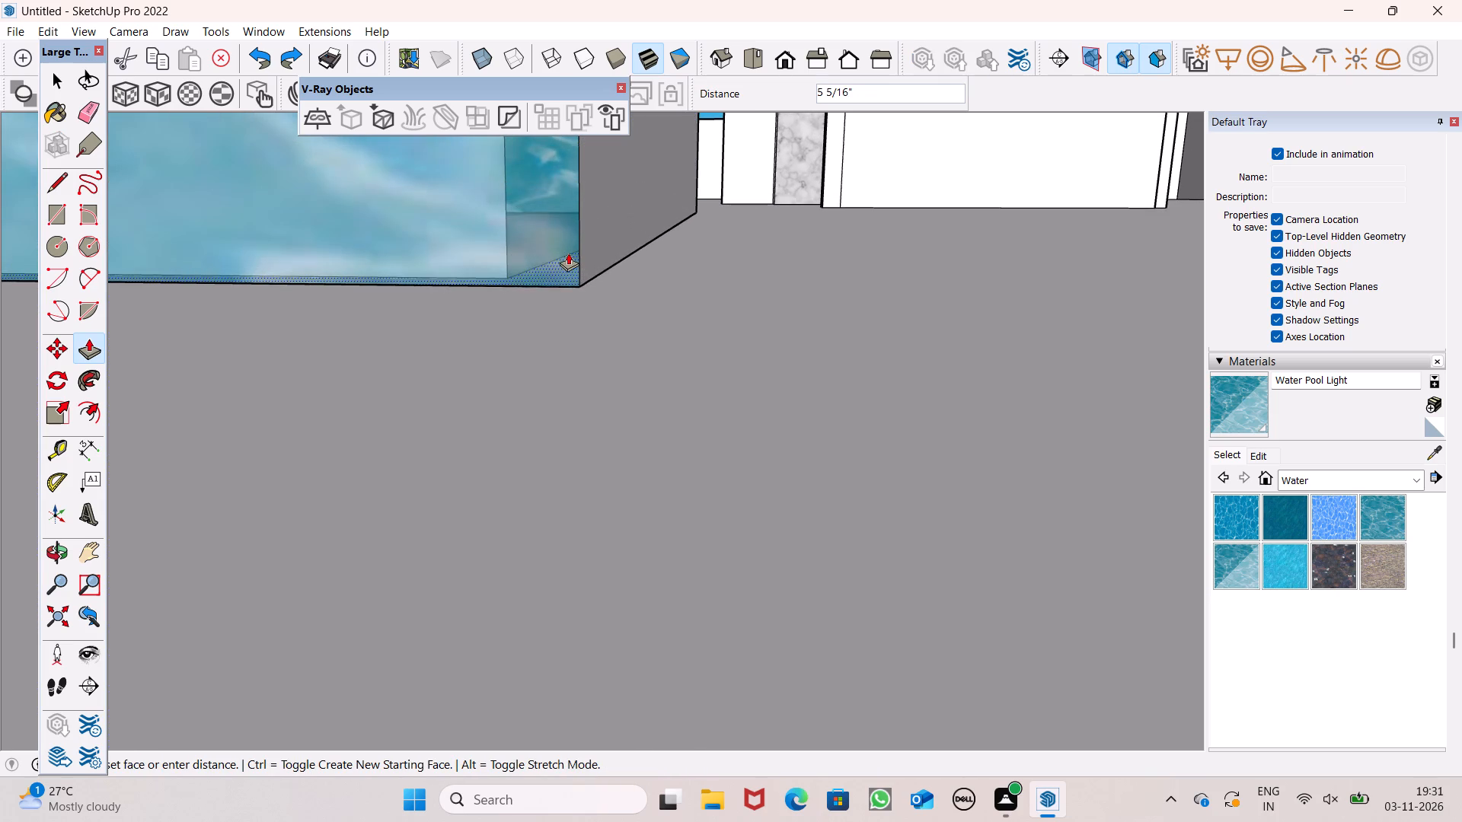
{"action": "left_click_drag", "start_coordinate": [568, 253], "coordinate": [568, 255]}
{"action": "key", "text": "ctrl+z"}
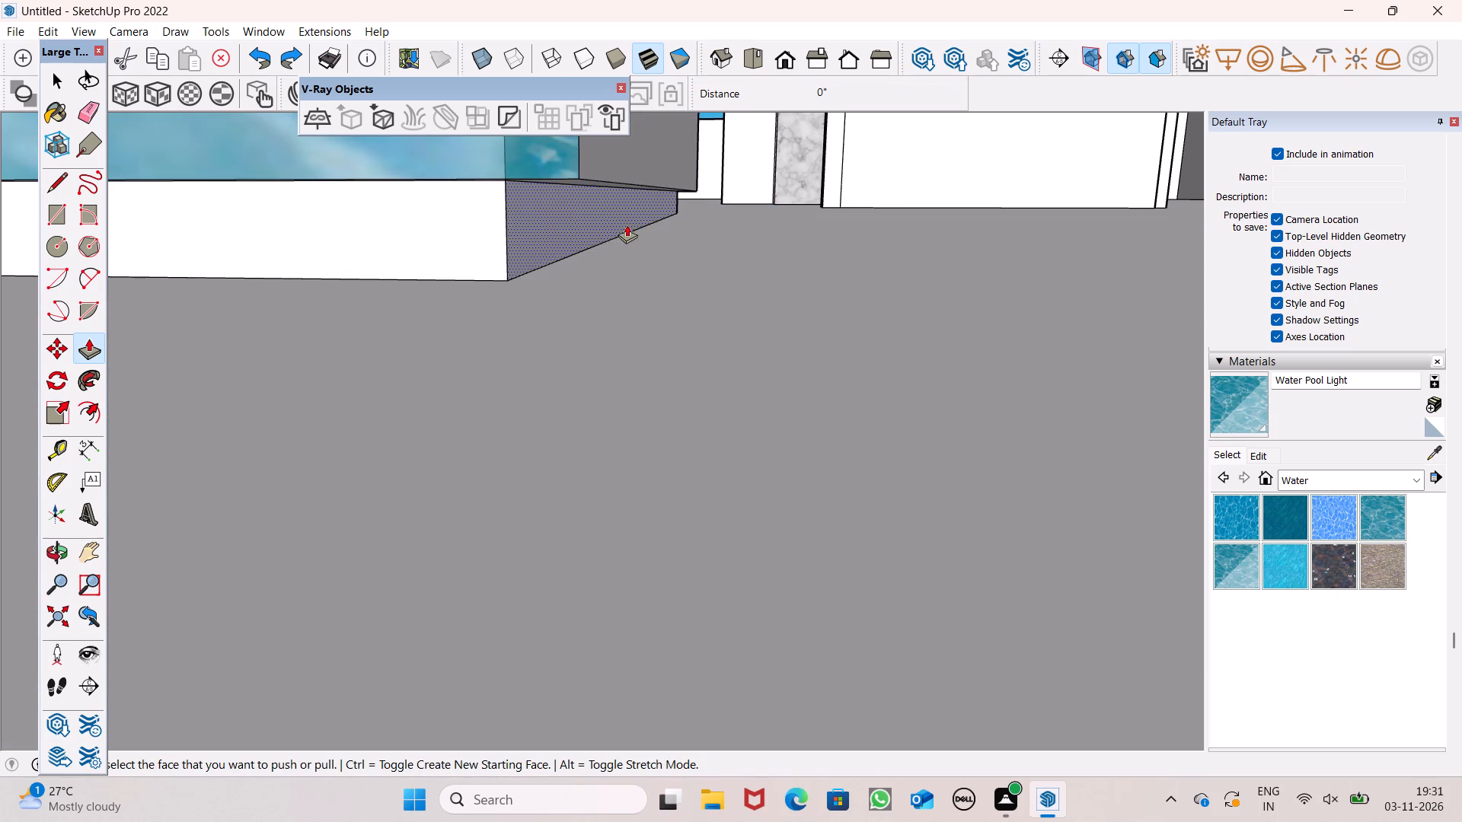
Push/Pull the outer border of the basin's underside about 5 3/16" down towards the slab.
{"action": "left_click_drag", "start_coordinate": [583, 183], "coordinate": [573, 265]}
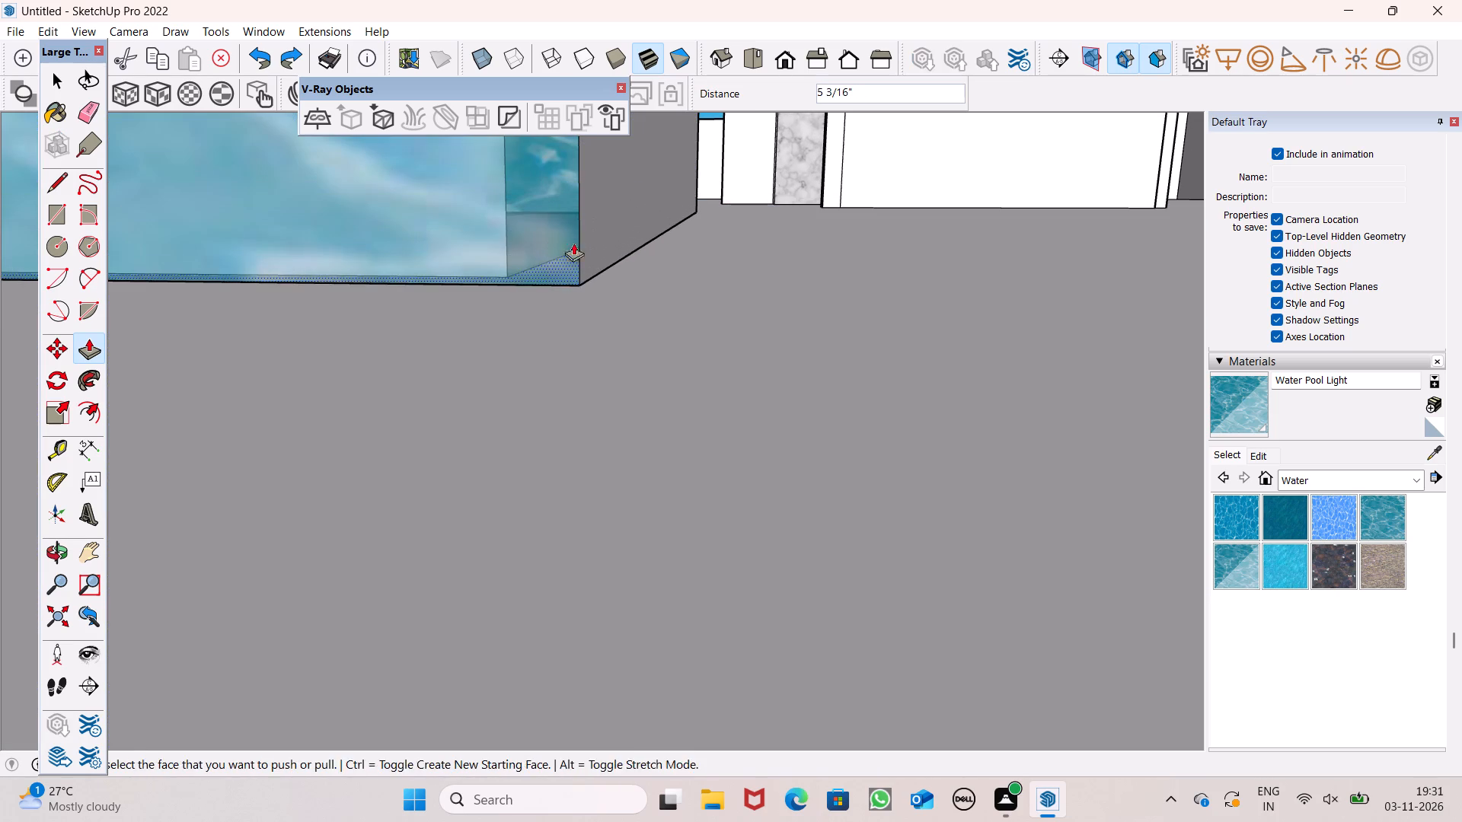
{"action": "key", "text": "space"}
Draw a rectangle about 4' 10" by 8' 9 7/8" on the slab against the boundary wall, just in front of the basin.
{"action": "scroll", "coordinate": [619, 210], "scroll_direction": "down", "scroll_amount": 11}
{"action": "scroll", "coordinate": [750, 249], "scroll_direction": "down", "scroll_amount": 5}
{"action": "middle_click_drag", "start_coordinate": [732, 327], "coordinate": [745, 378]}
{"action": "scroll", "coordinate": [597, 304], "scroll_direction": "down", "scroll_amount": 6}
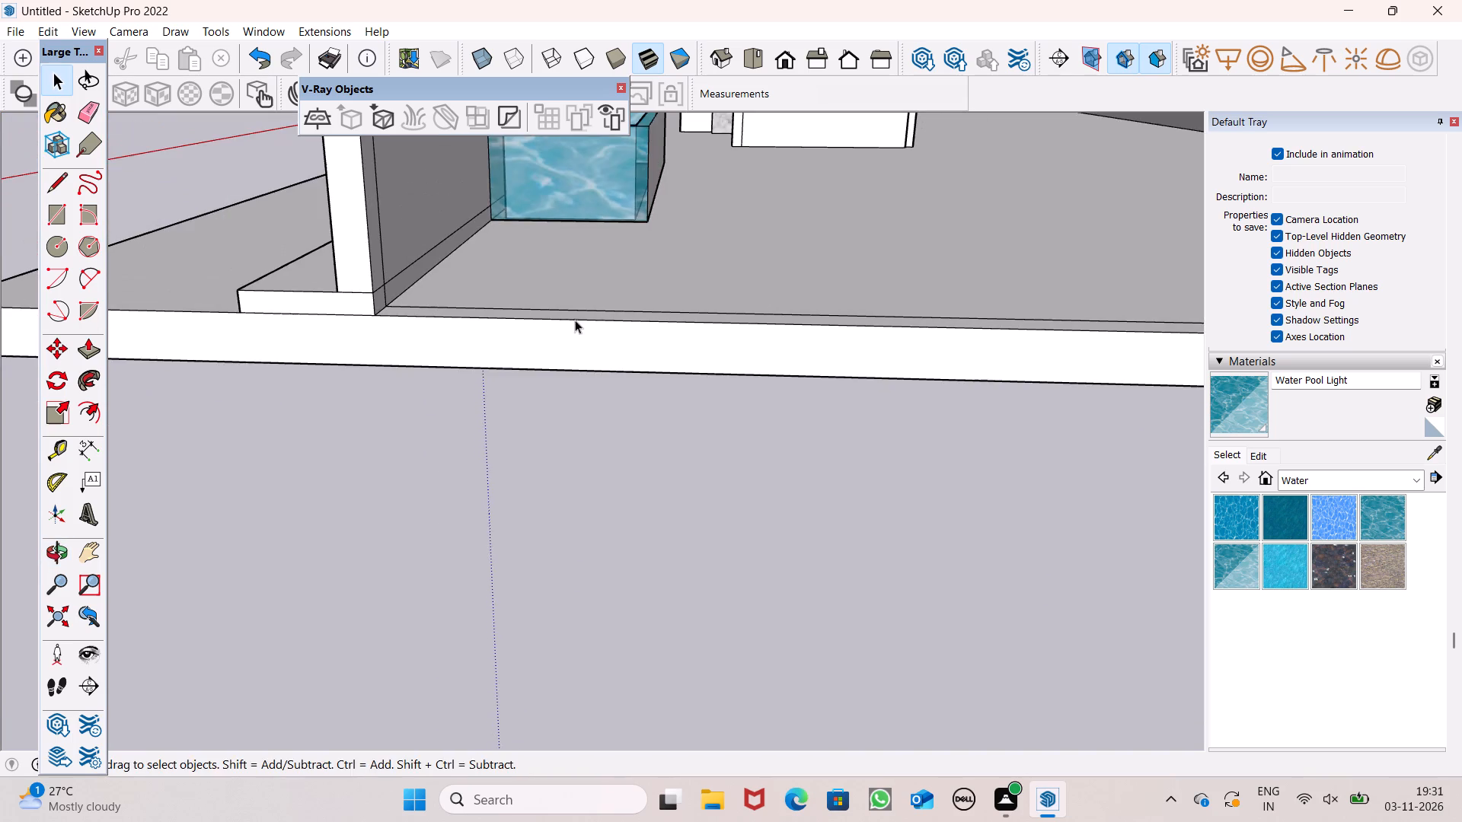
{"action": "middle_click_drag", "start_coordinate": [568, 328], "coordinate": [588, 408]}
{"action": "scroll", "coordinate": [580, 392], "scroll_direction": "down", "scroll_amount": 1}
{"action": "scroll", "coordinate": [520, 332], "scroll_direction": "down", "scroll_amount": 4}
{"action": "scroll", "coordinate": [509, 324], "scroll_direction": "up", "scroll_amount": 1}
{"action": "scroll", "coordinate": [522, 323], "scroll_direction": "down", "scroll_amount": 3}
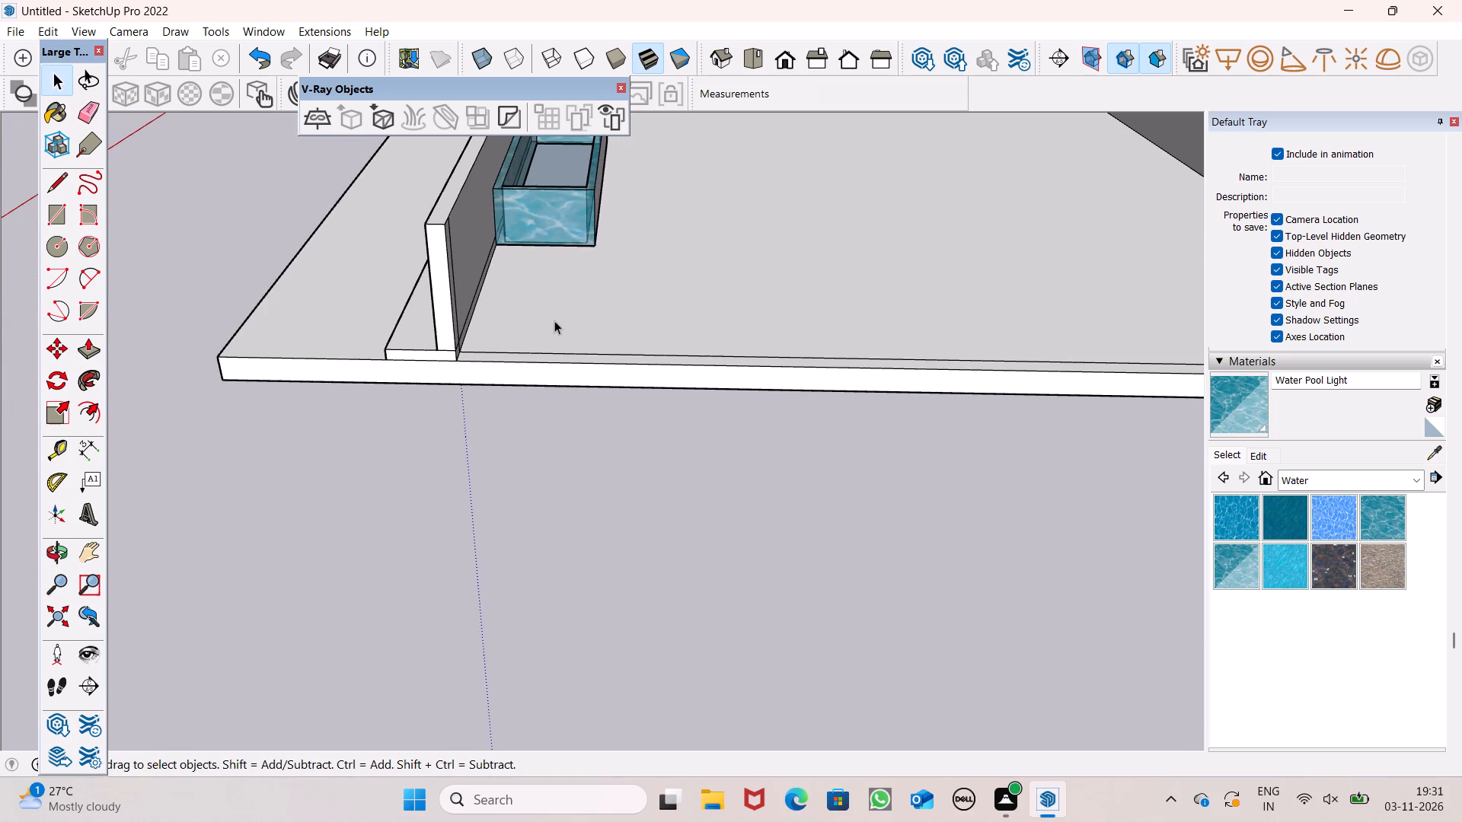
{"action": "scroll", "coordinate": [554, 320], "scroll_direction": "down", "scroll_amount": 3}
{"action": "scroll", "coordinate": [583, 242], "scroll_direction": "up", "scroll_amount": 7}
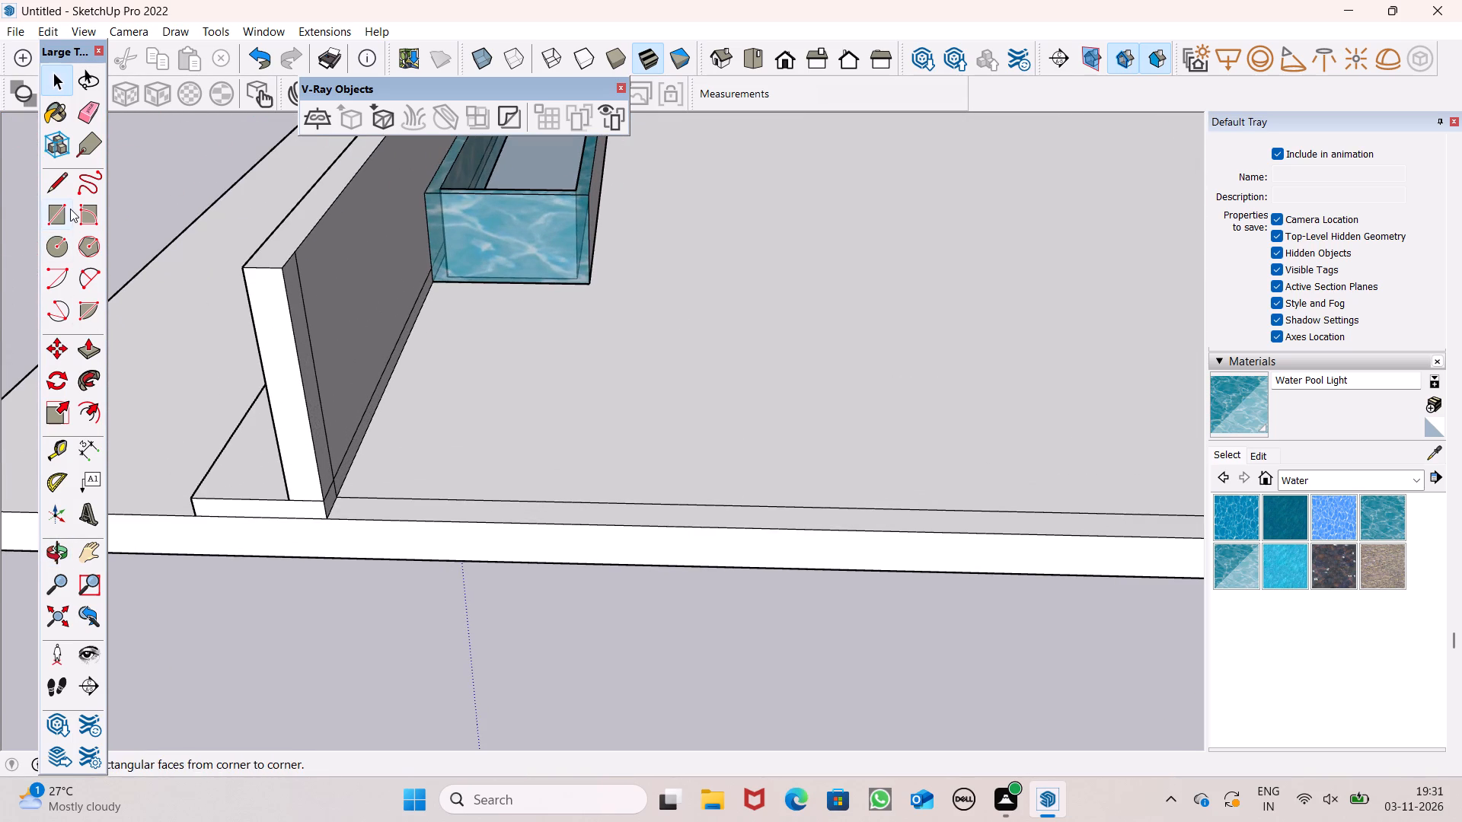
{"action": "left_click", "coordinate": [70, 209]}
{"action": "middle_click_drag", "start_coordinate": [365, 375], "coordinate": [376, 408]}
{"action": "scroll", "coordinate": [485, 349], "scroll_direction": "up", "scroll_amount": 4}
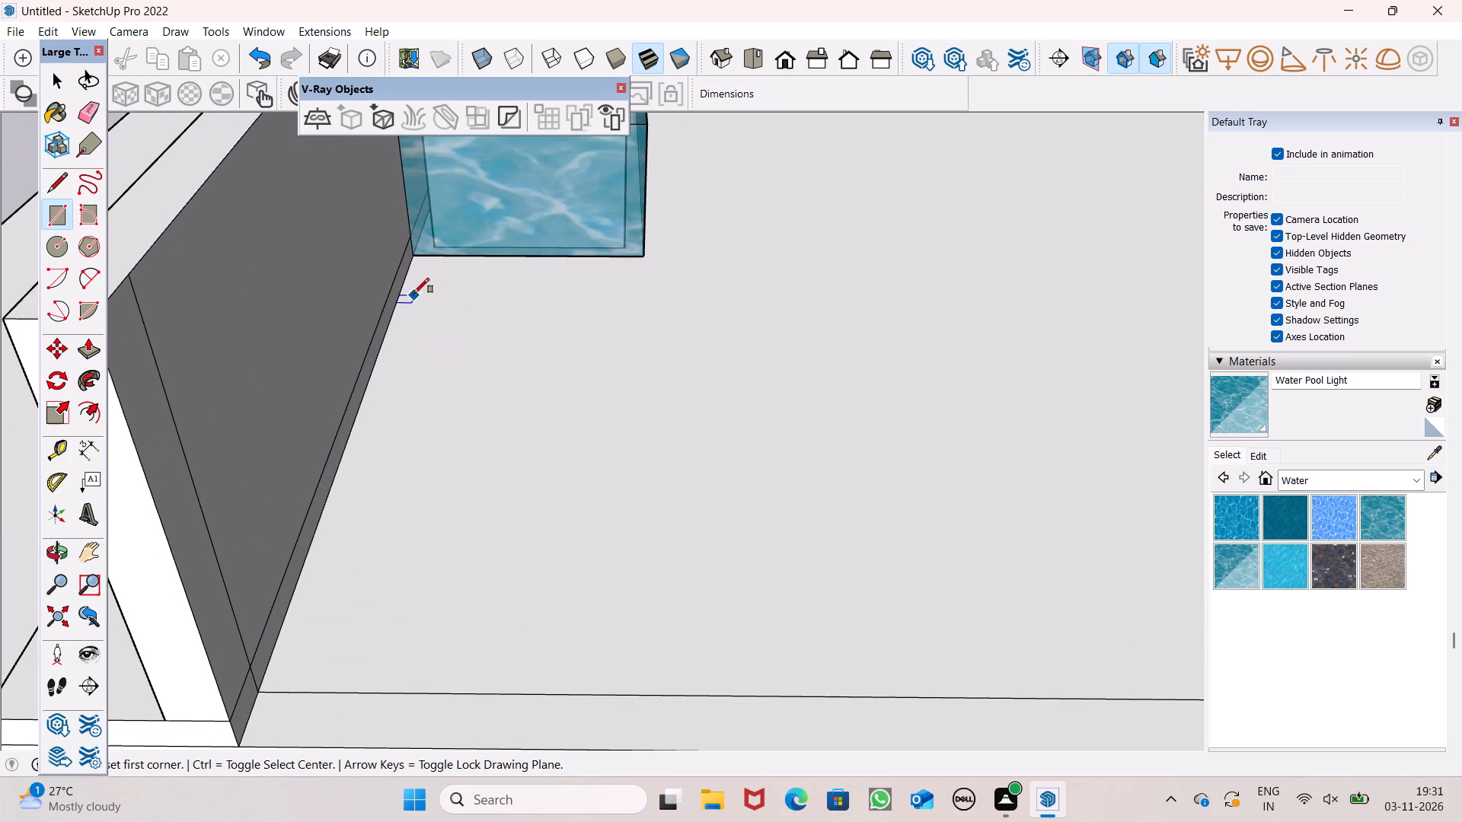
{"action": "left_click", "coordinate": [405, 291]}
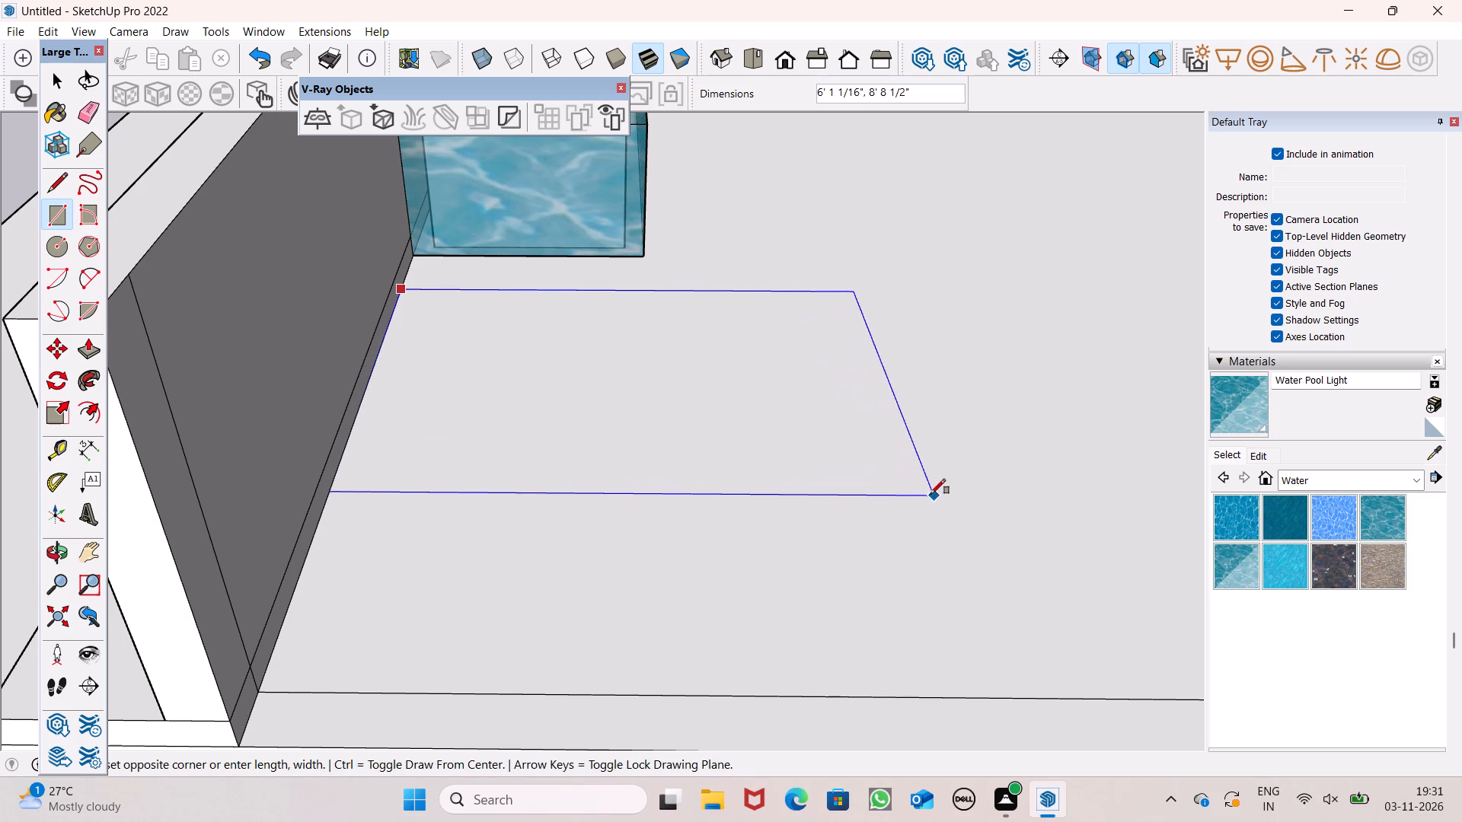
{"action": "left_click", "coordinate": [921, 443]}
{"action": "key", "text": "space"}
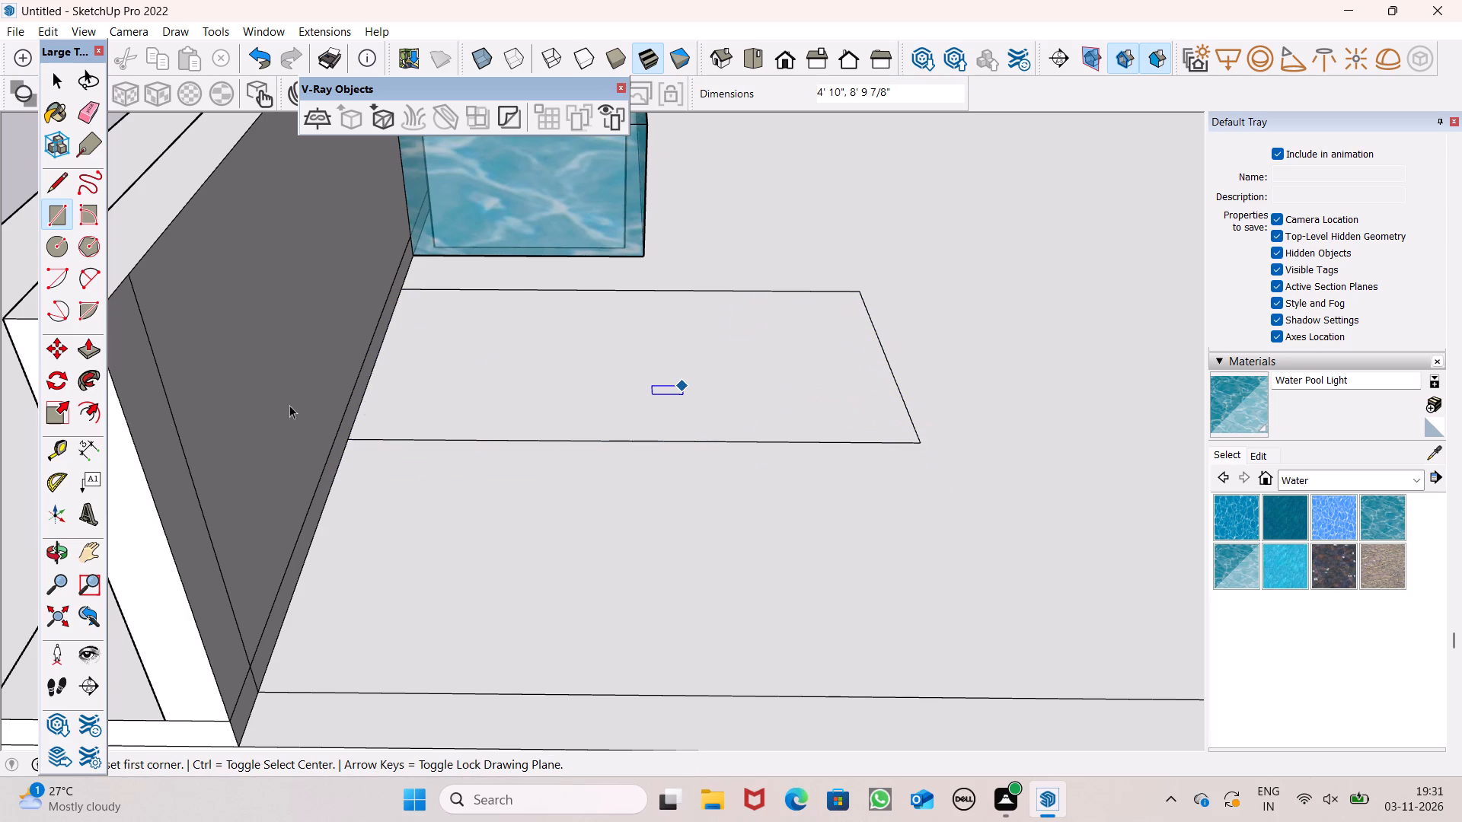
Offset the new rectangle's outline slightly inward to form a narrow border.
{"action": "left_click", "coordinate": [98, 409]}
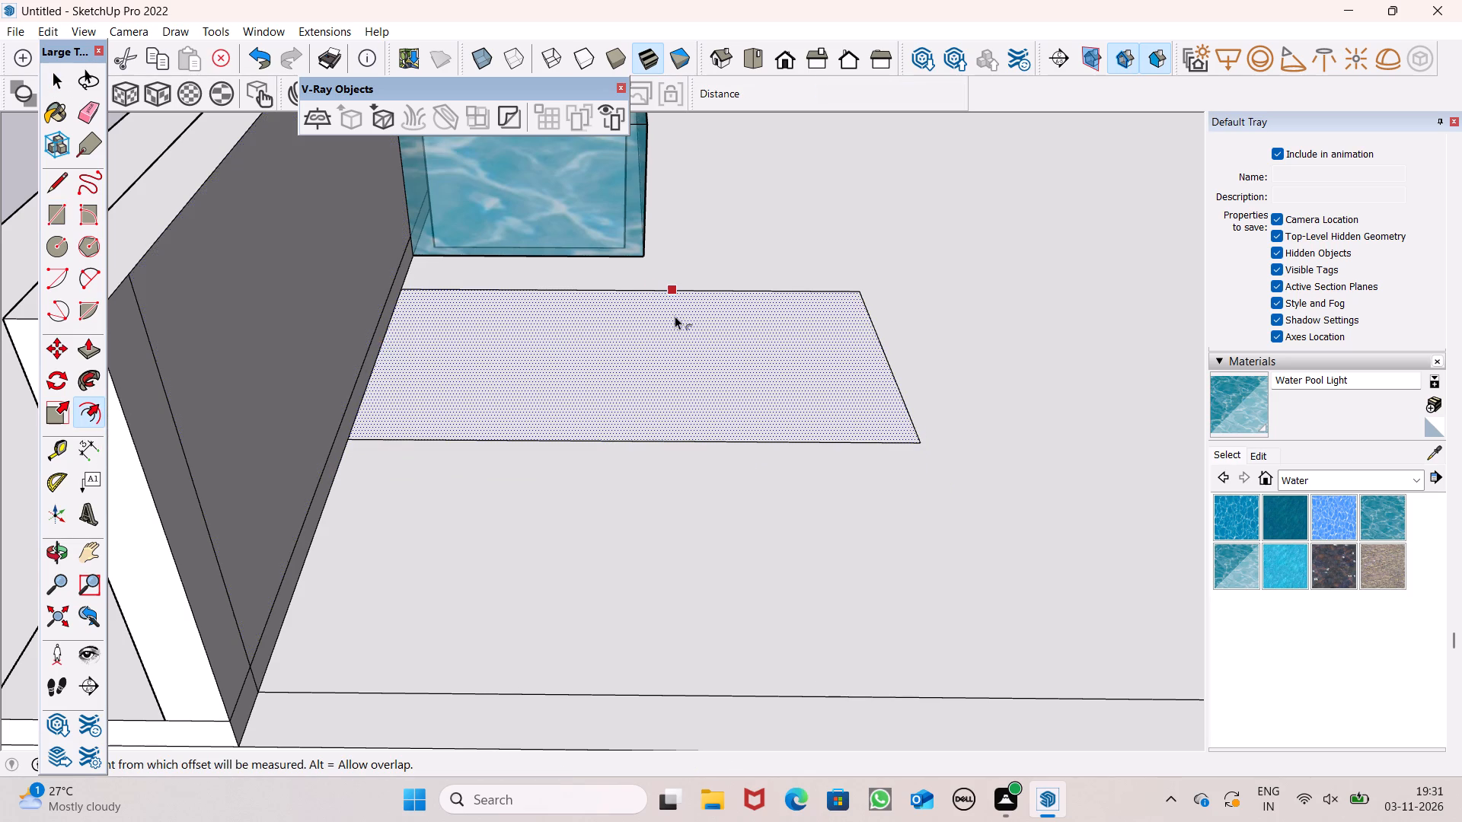
{"action": "scroll", "coordinate": [672, 314], "scroll_direction": "up", "scroll_amount": 1}
{"action": "left_click_drag", "start_coordinate": [672, 314], "coordinate": [663, 301]}
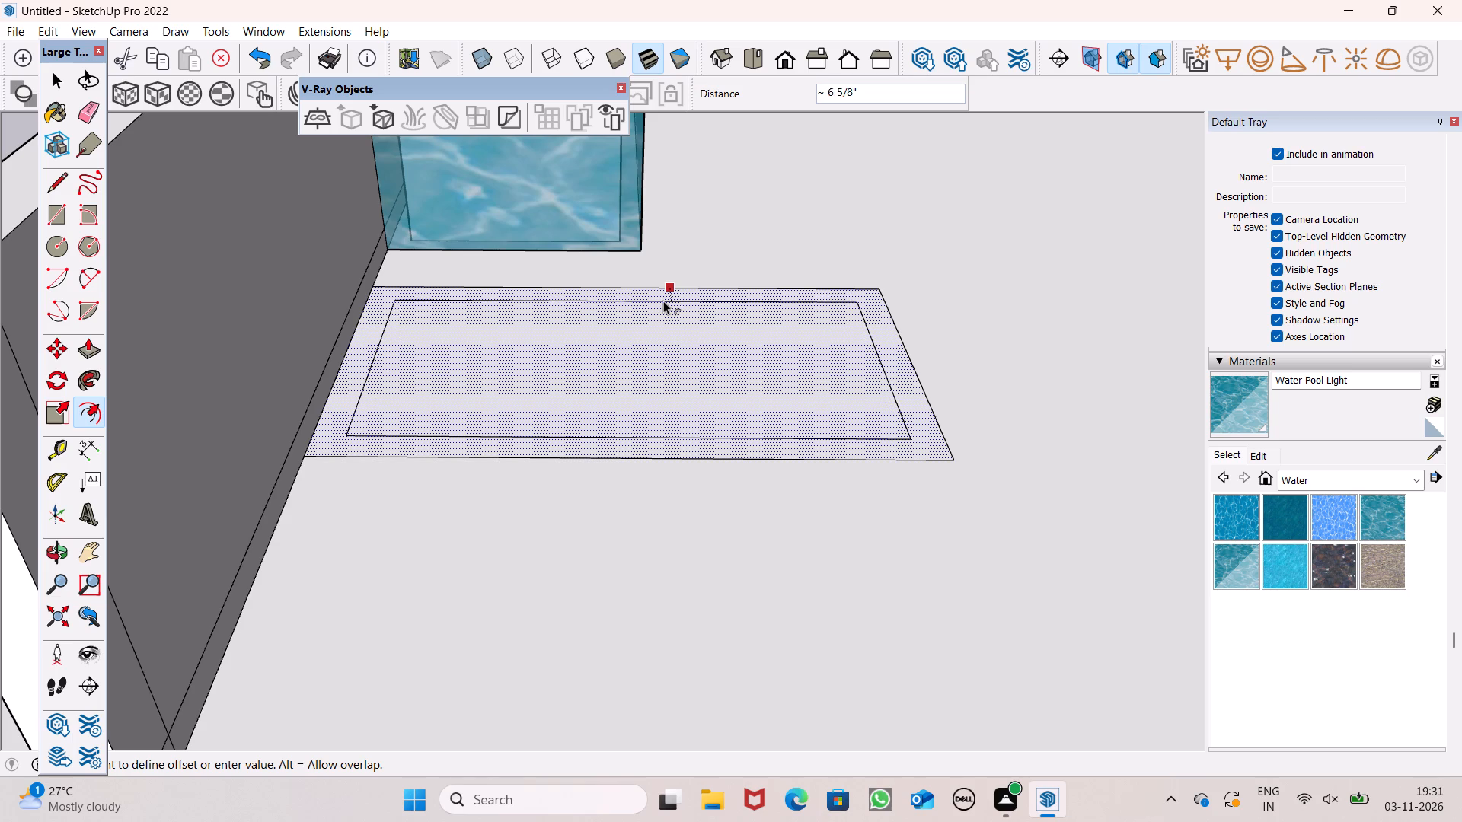
{"action": "left_click_drag", "start_coordinate": [663, 301], "coordinate": [659, 298]}
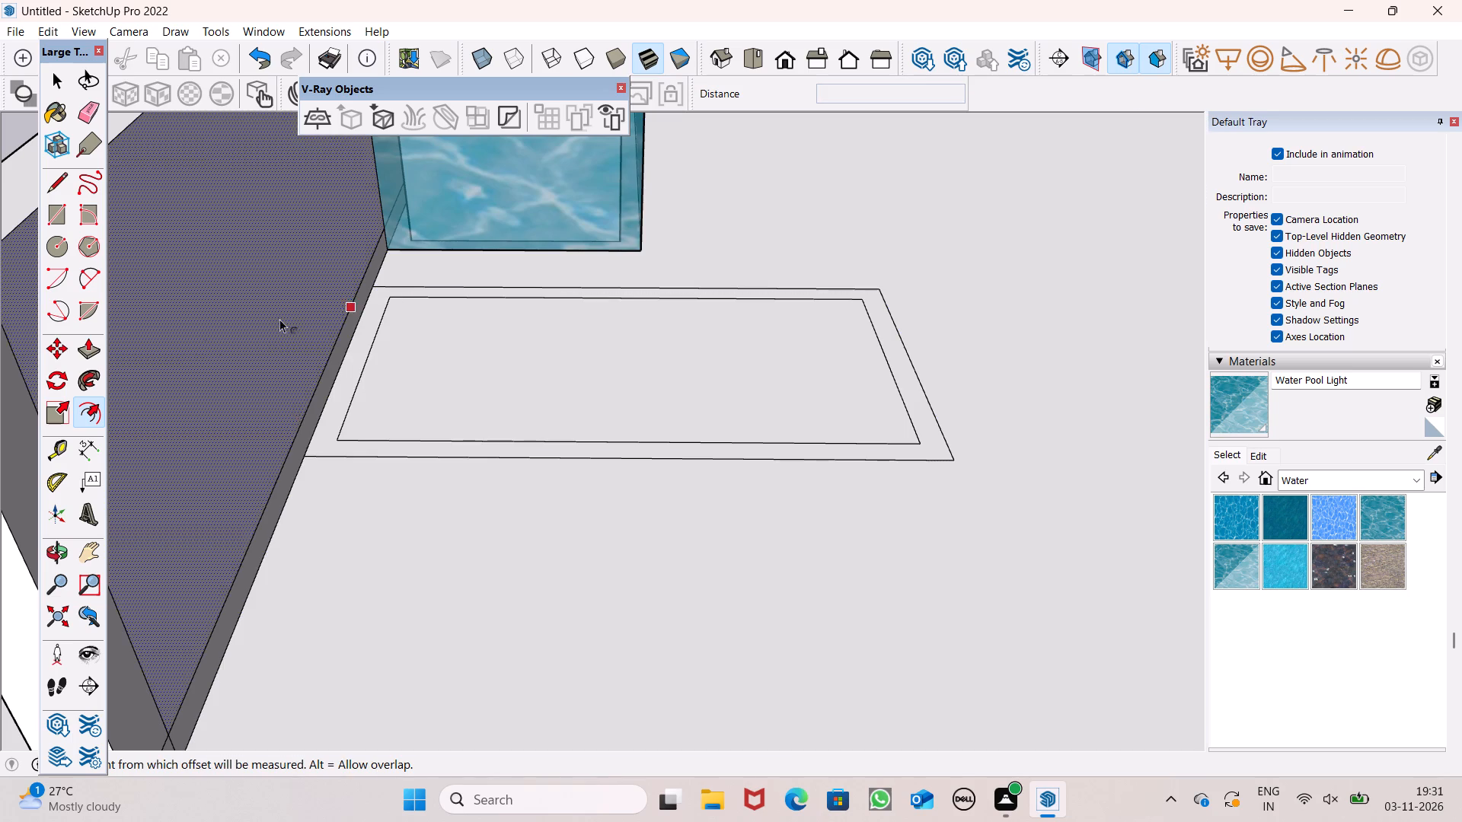
Push/Pull the rectangle's border up about 2 7/16" to make a low raised frame.
{"action": "left_click", "coordinate": [89, 342]}
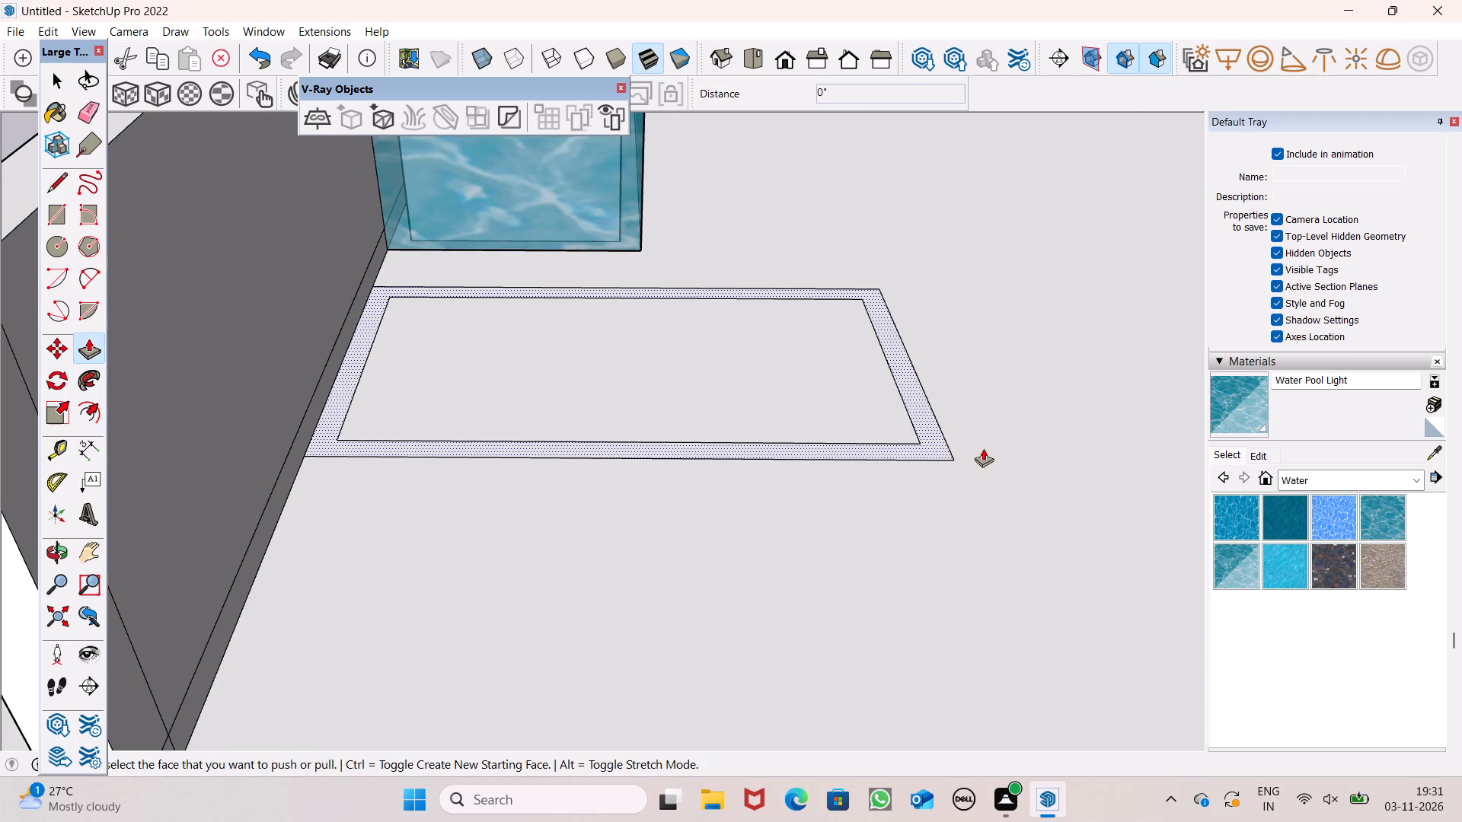
{"action": "left_click_drag", "start_coordinate": [934, 441], "coordinate": [929, 428]}
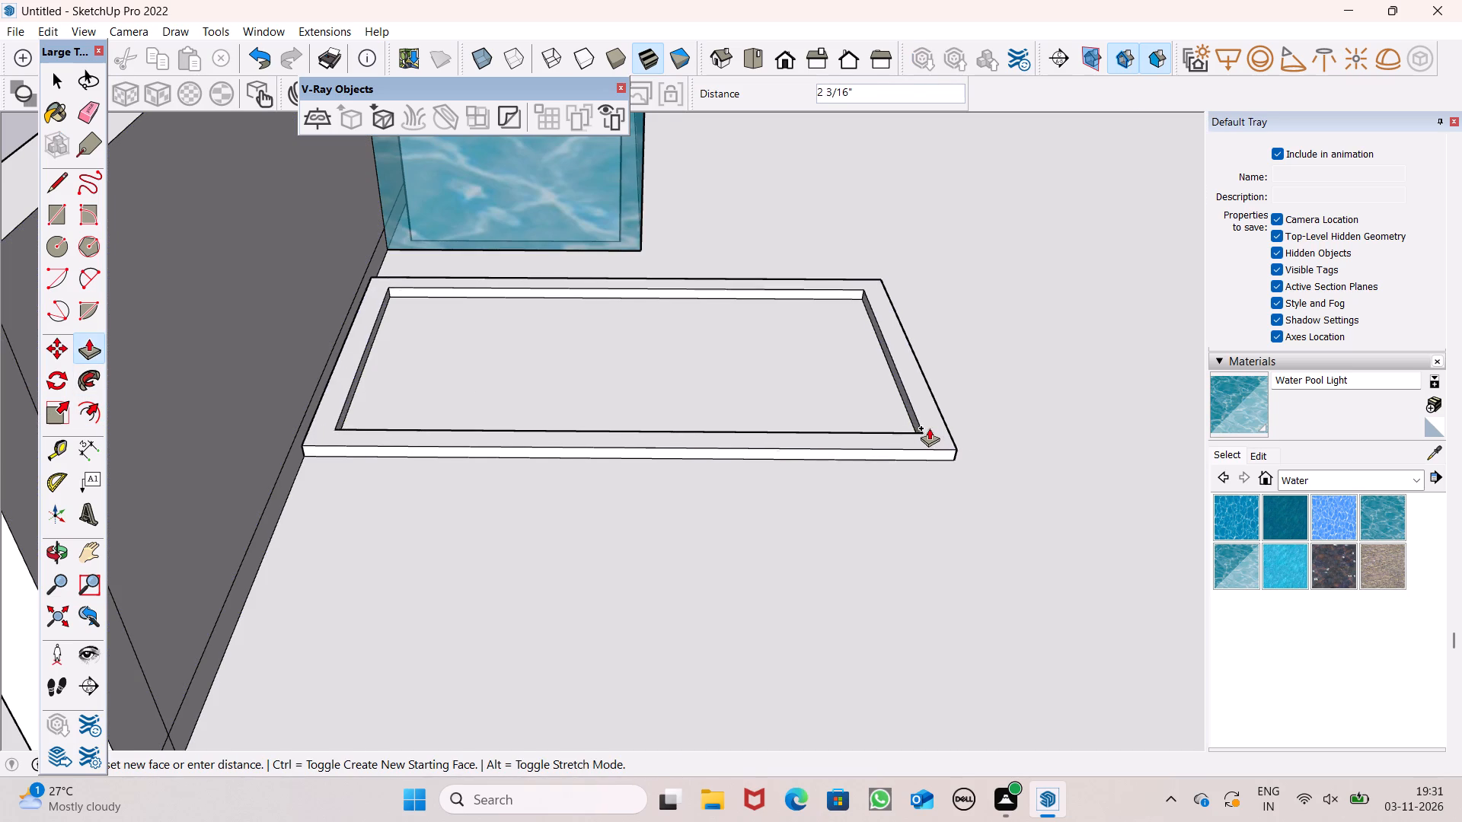
{"action": "left_click_drag", "start_coordinate": [929, 428], "coordinate": [928, 427]}
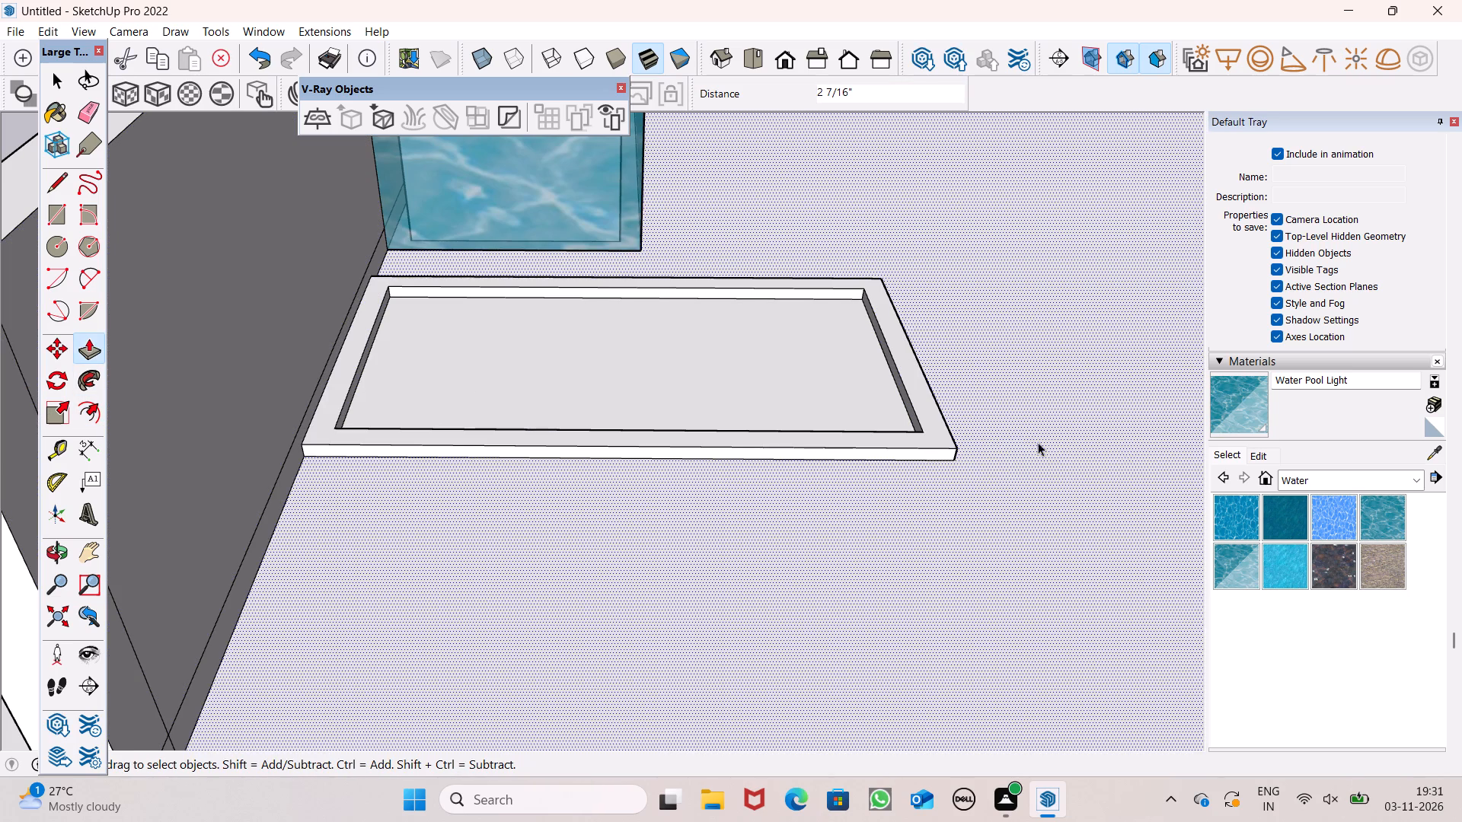
{"action": "key", "text": "space"}
Paint the floor inside the low framed pool with the Water Pool Light material.
{"action": "left_click", "coordinate": [1241, 412]}
{"action": "left_click", "coordinate": [779, 371]}
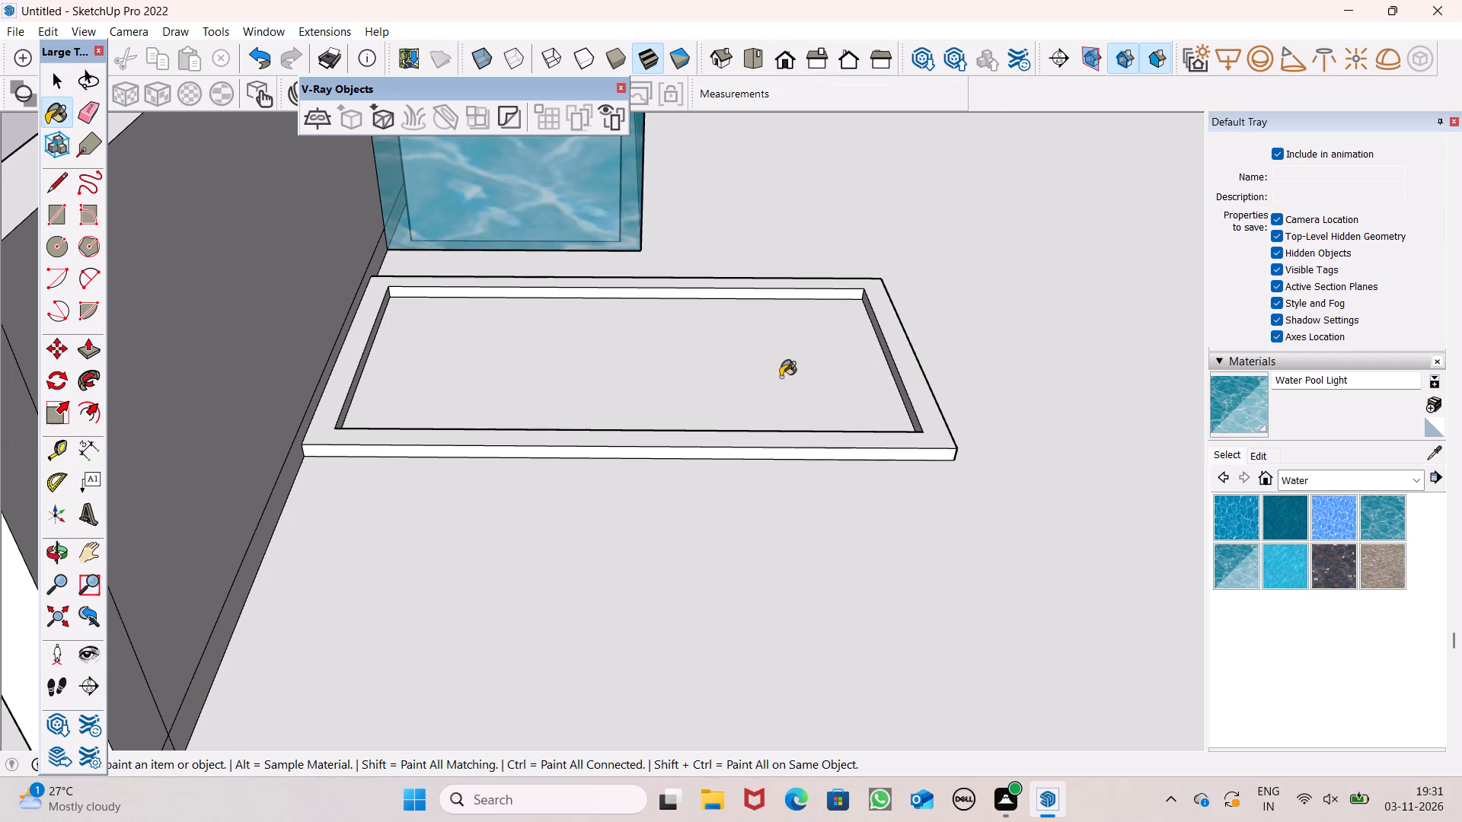
{"action": "key", "text": "space"}
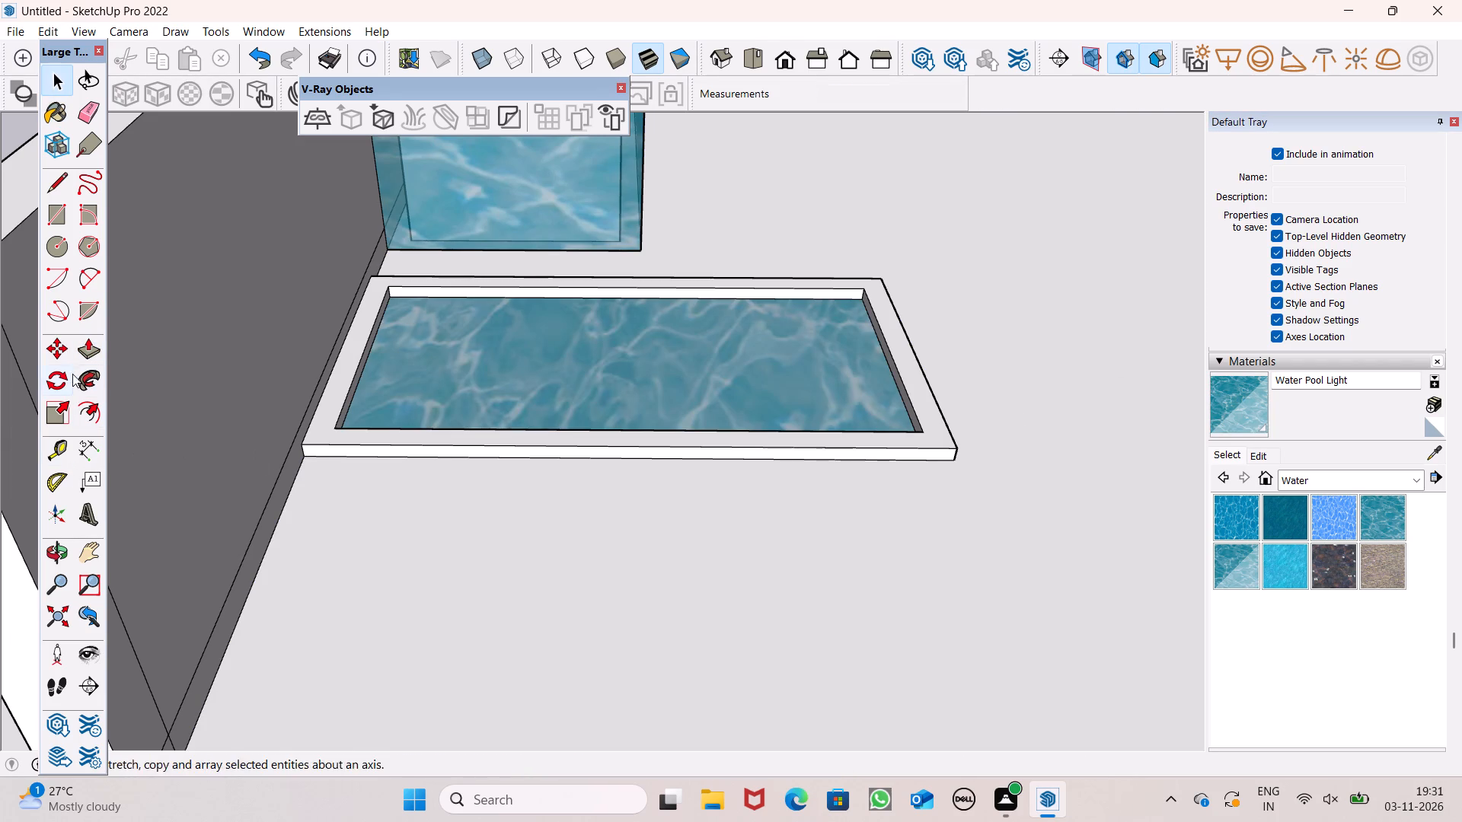
Push/Pull the top of the shallow pool's frame up about 1 7/8".
{"action": "left_click", "coordinate": [85, 349]}
{"action": "left_click_drag", "start_coordinate": [943, 438], "coordinate": [942, 428]}
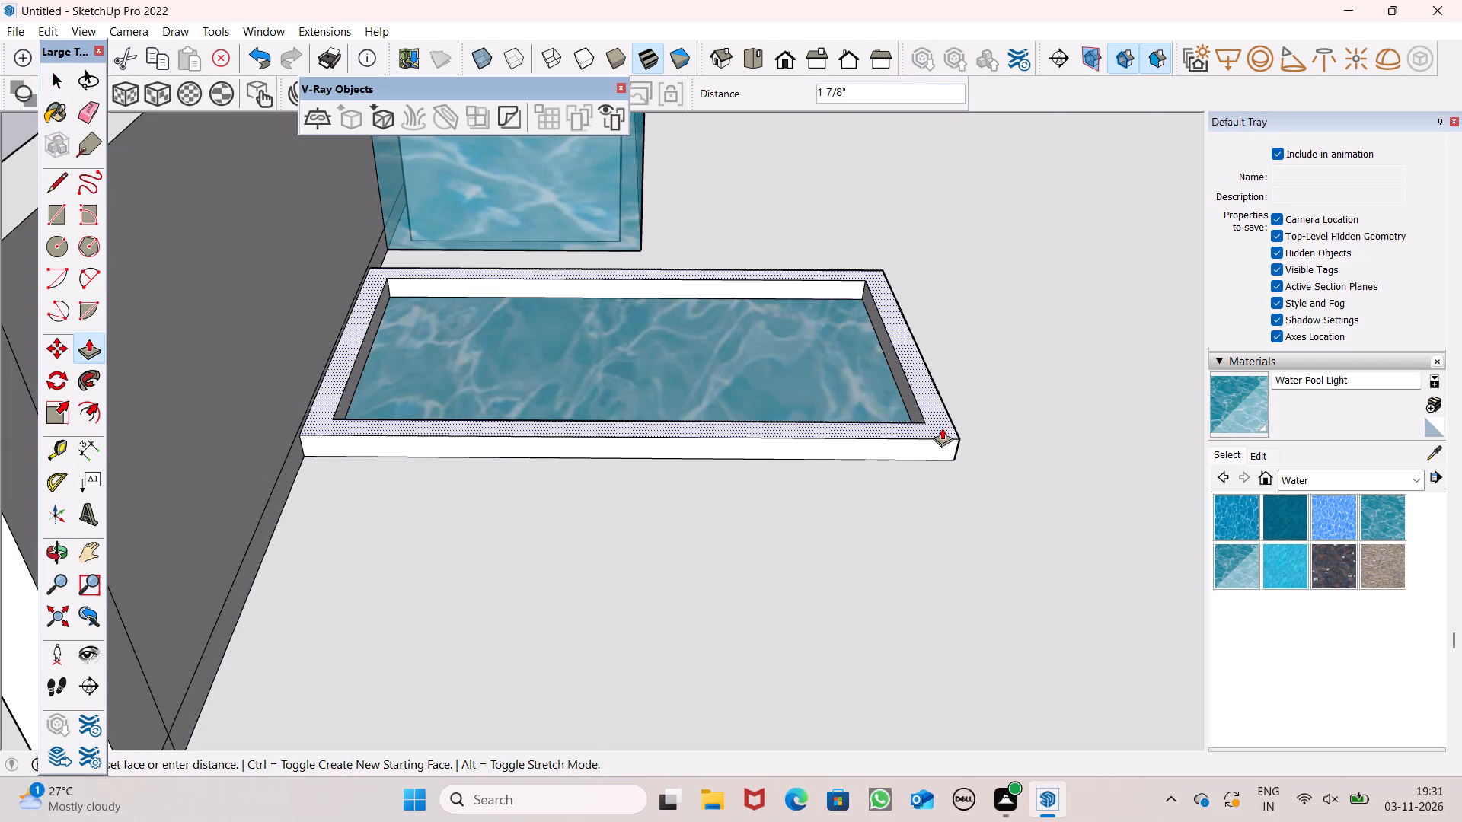
{"action": "left_click_drag", "start_coordinate": [942, 428], "coordinate": [942, 424]}
{"action": "key", "text": "space"}
Paint the outer face and top of the boundary wall beside the basin with Carrera Marble from the Stone materials.
{"action": "scroll", "coordinate": [737, 499], "scroll_direction": "down", "scroll_amount": 3}
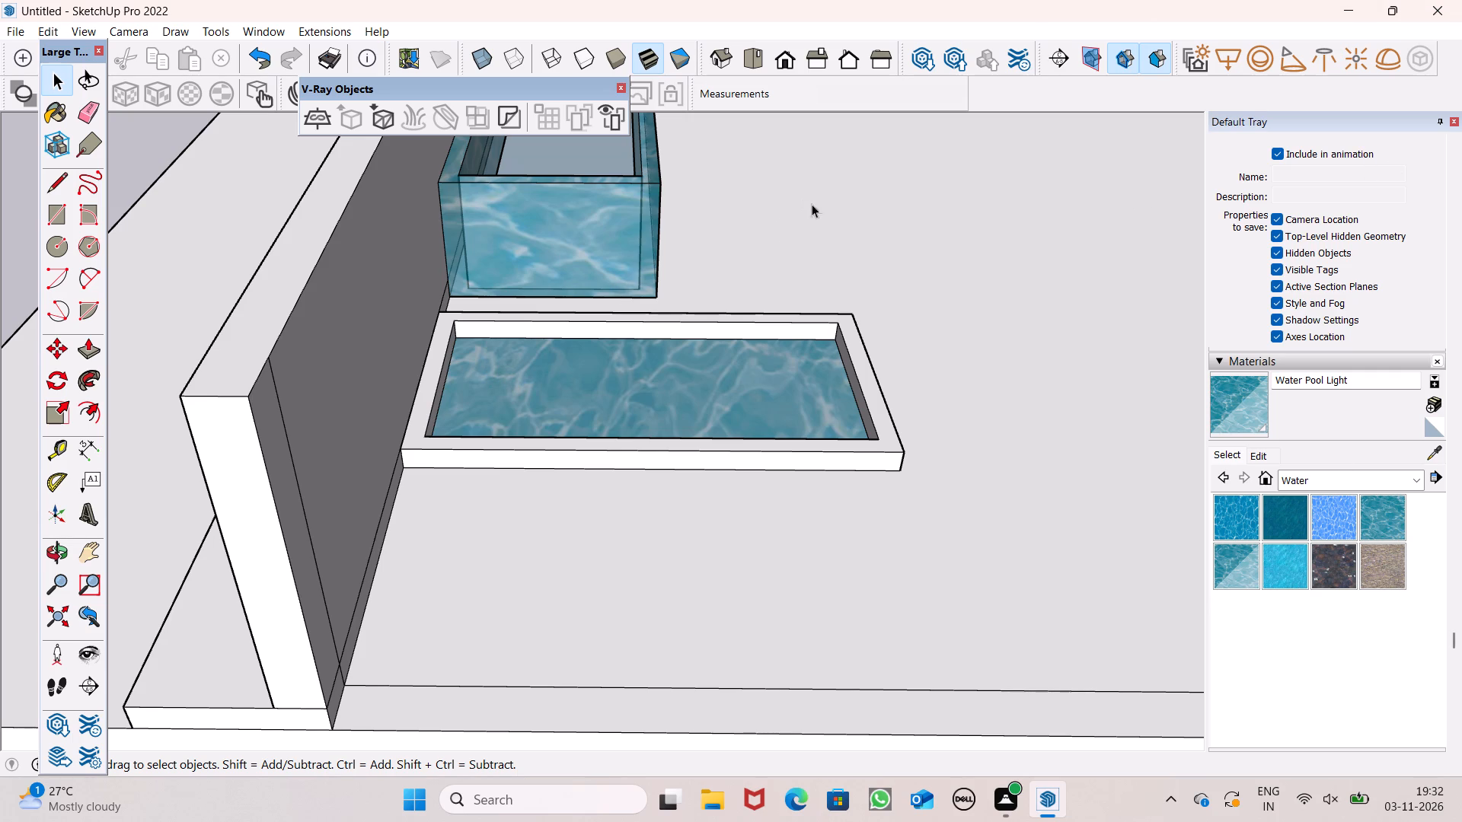
{"action": "scroll", "coordinate": [573, 302], "scroll_direction": "down", "scroll_amount": 2}
{"action": "middle_click_drag", "start_coordinate": [710, 355], "coordinate": [602, 321]}
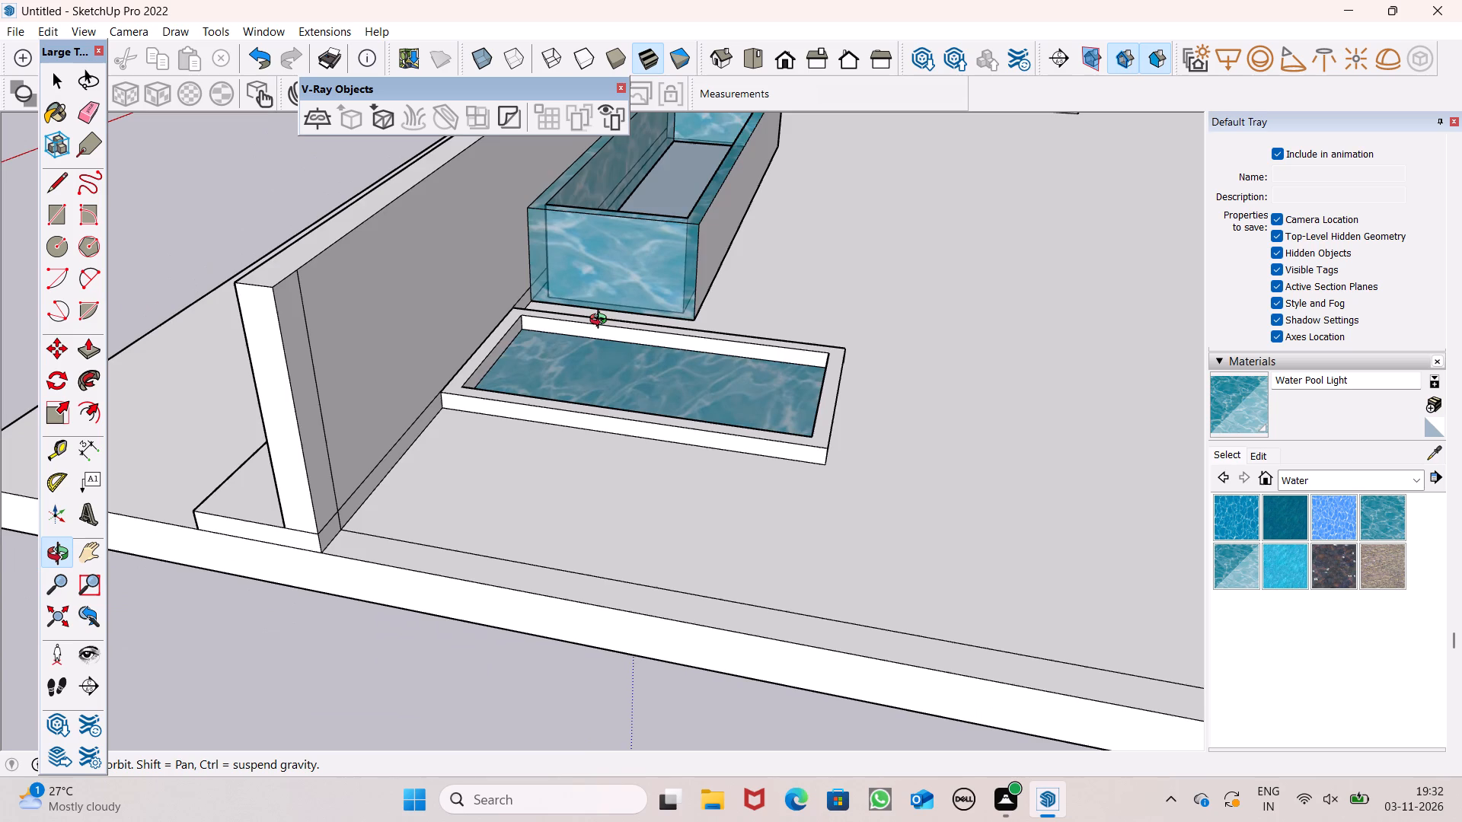
{"action": "middle_click_drag", "start_coordinate": [602, 321], "coordinate": [647, 334]}
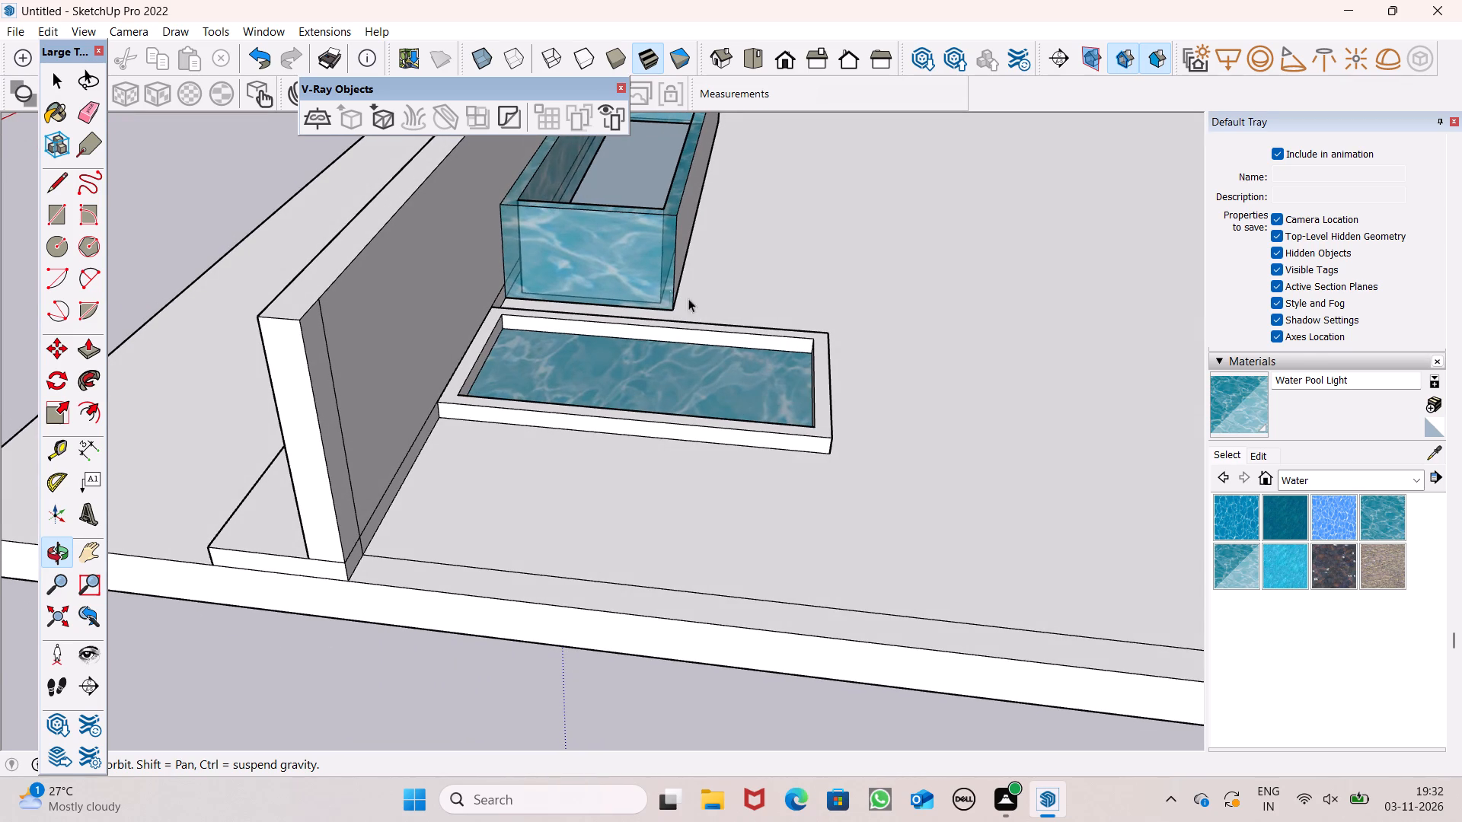
{"action": "scroll", "coordinate": [691, 231], "scroll_direction": "down", "scroll_amount": 3}
{"action": "middle_click_drag", "start_coordinate": [726, 340], "coordinate": [666, 333]}
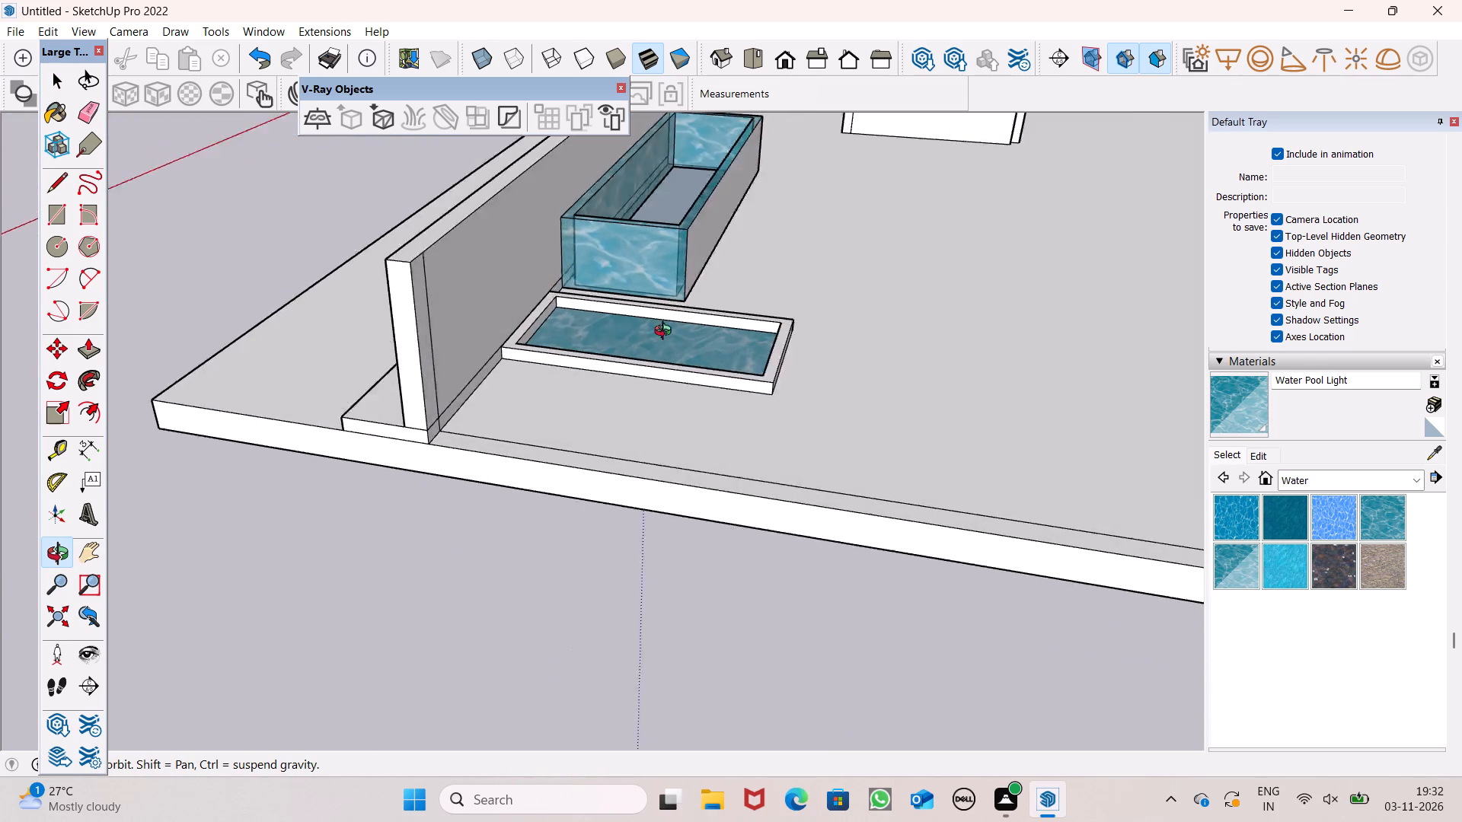
{"action": "middle_click_drag", "start_coordinate": [666, 333], "coordinate": [590, 330]}
{"action": "middle_click_drag", "start_coordinate": [517, 384], "coordinate": [768, 325]}
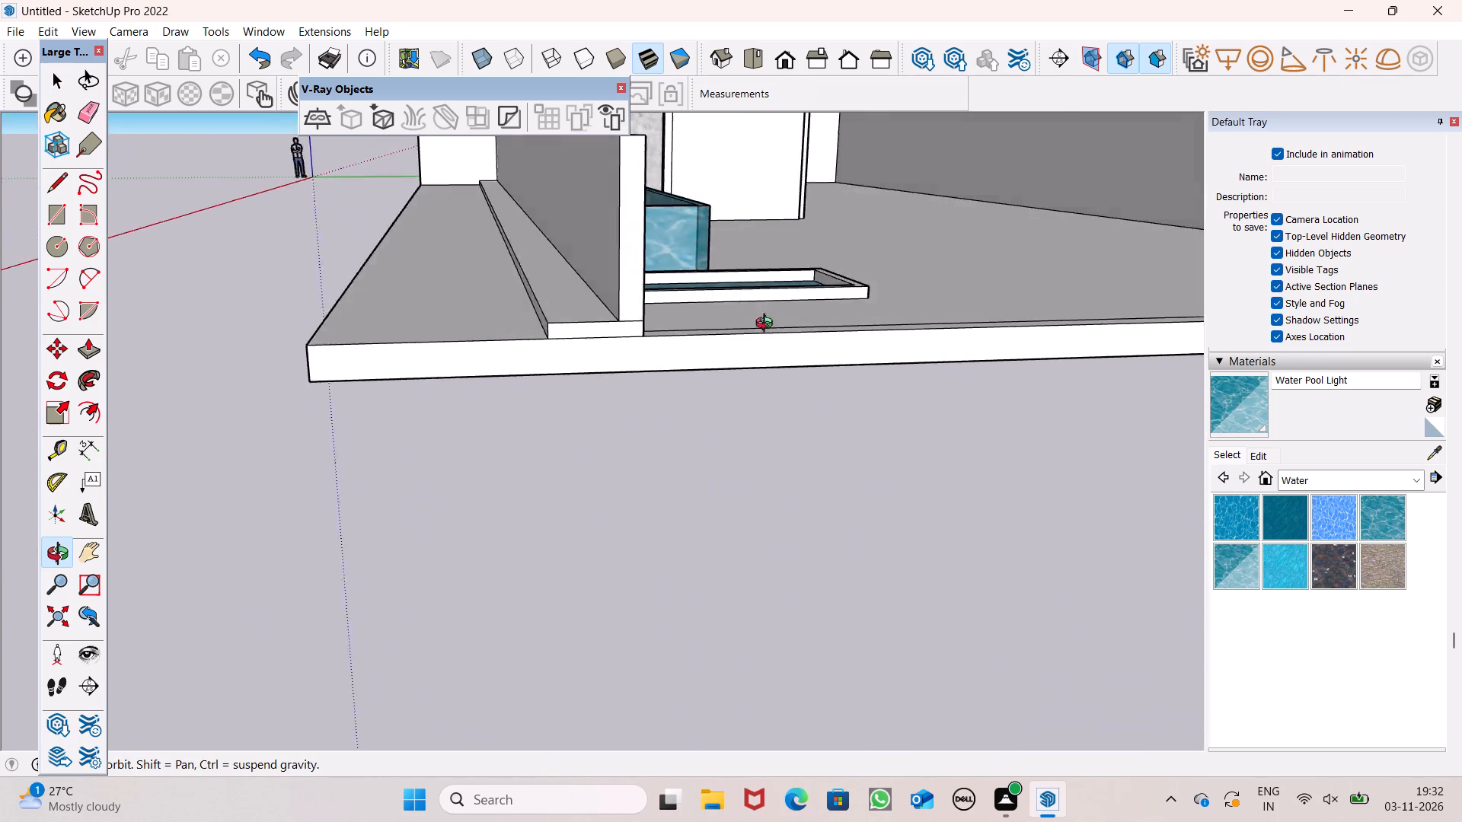
{"action": "middle_click_drag", "start_coordinate": [768, 325], "coordinate": [713, 376]}
{"action": "scroll", "coordinate": [503, 341], "scroll_direction": "down", "scroll_amount": 5}
{"action": "scroll", "coordinate": [407, 330], "scroll_direction": "down", "scroll_amount": 4}
{"action": "middle_click_drag", "start_coordinate": [251, 489], "coordinate": [963, 399]}
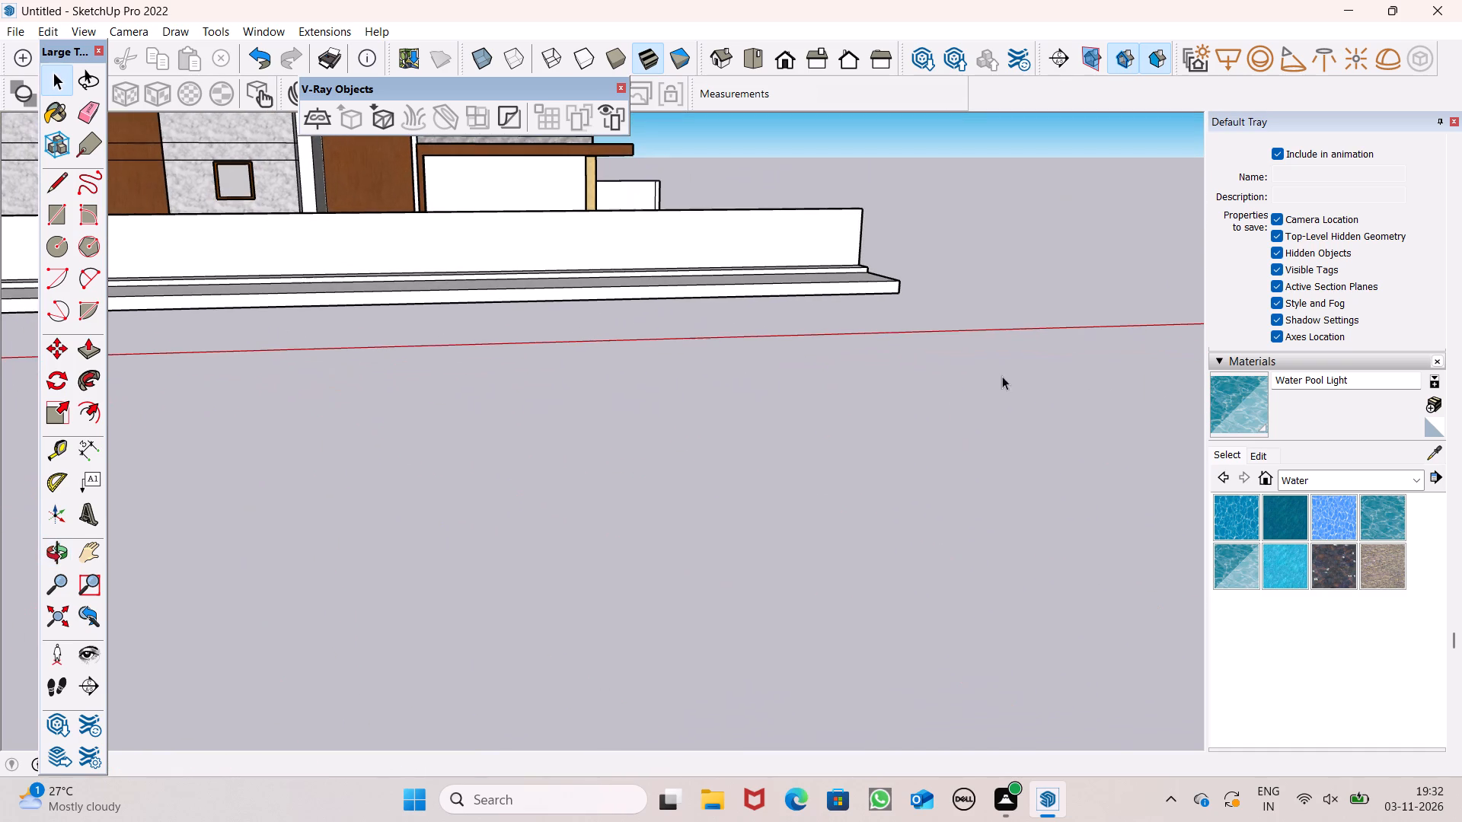
{"action": "left_click", "coordinate": [1400, 486]}
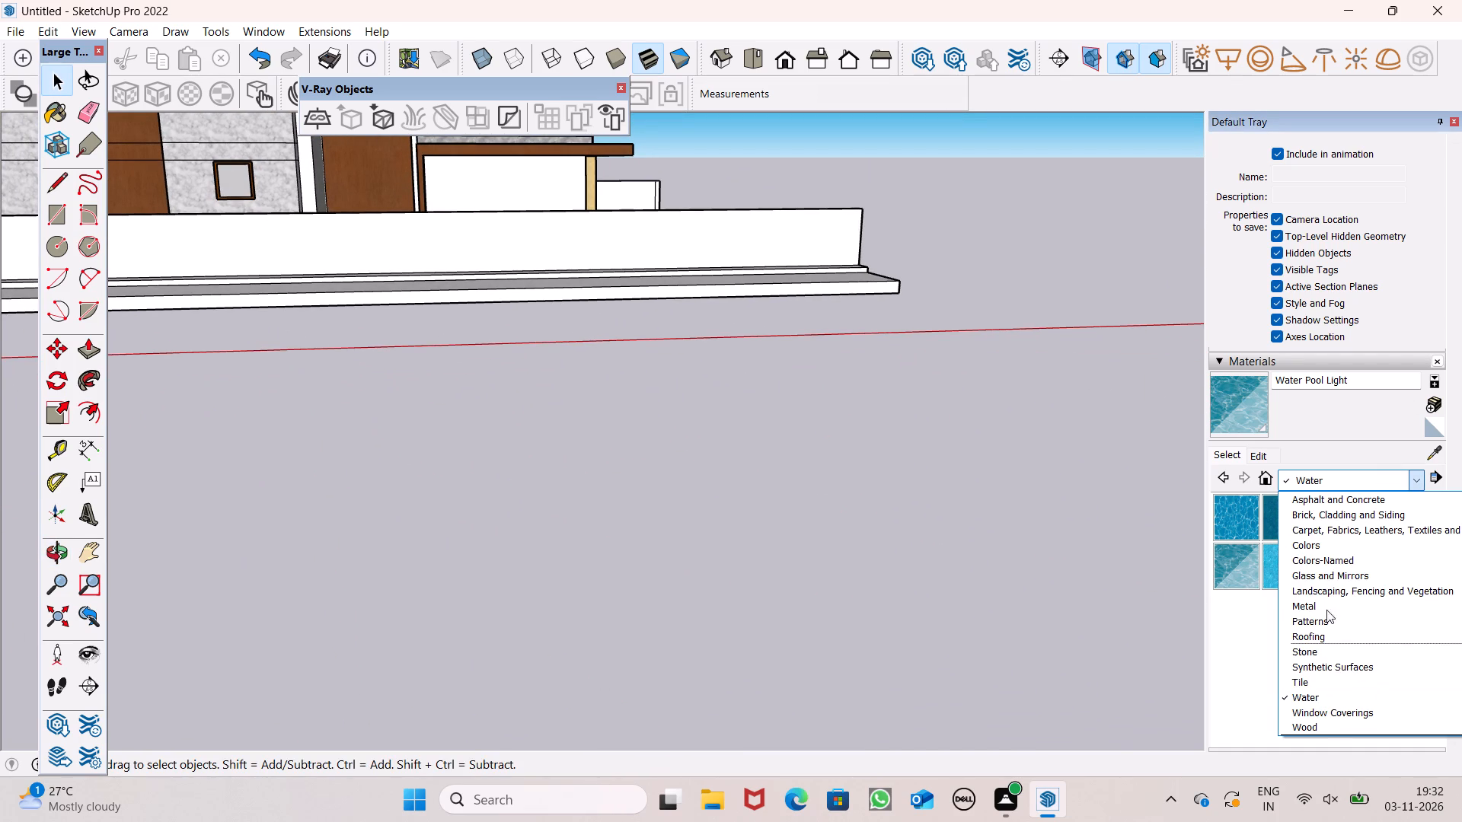
{"action": "left_click", "coordinate": [1320, 651]}
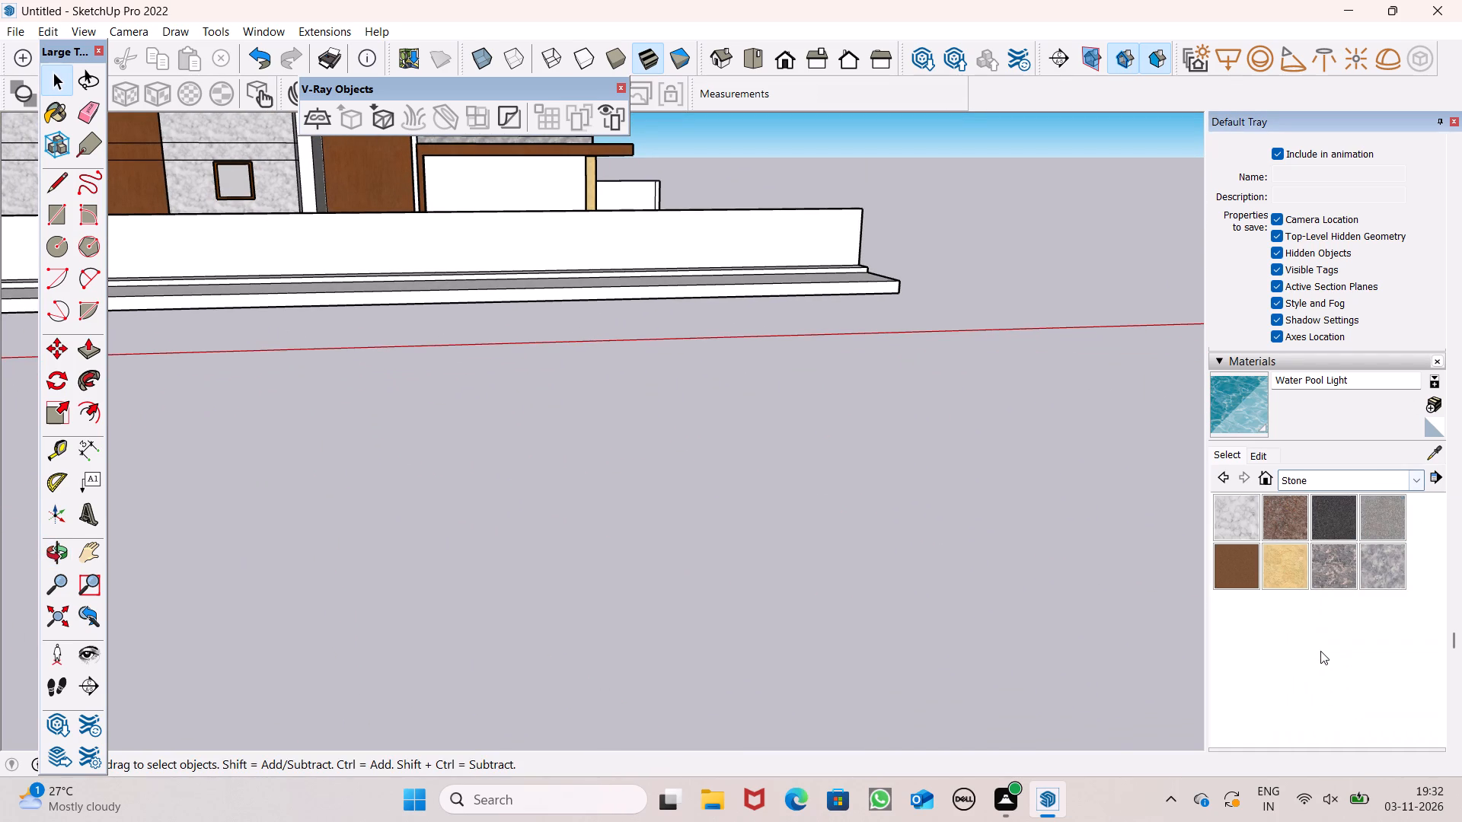
{"action": "left_click", "coordinate": [1234, 514]}
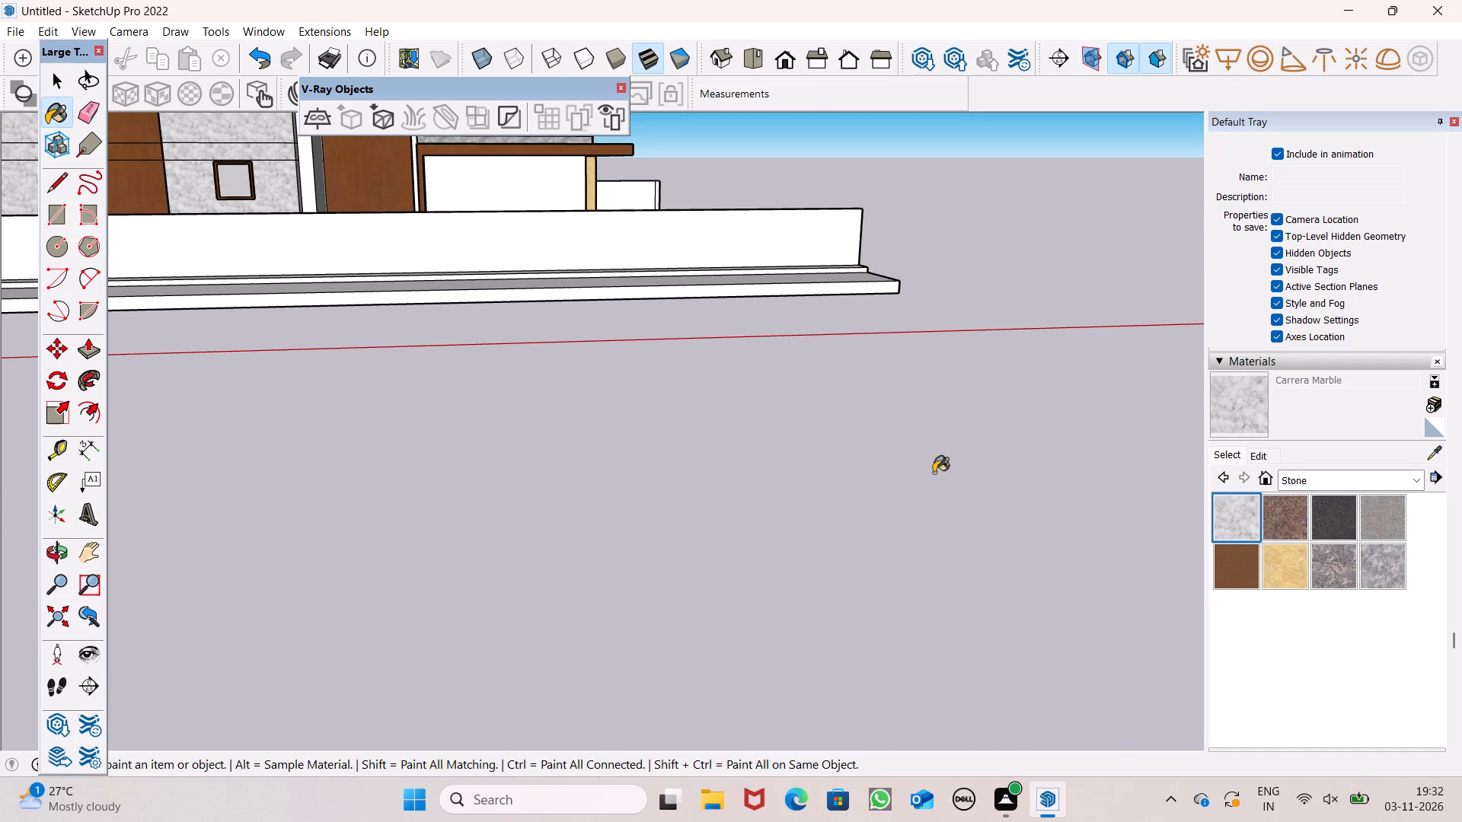
{"action": "scroll", "coordinate": [596, 451], "scroll_direction": "down", "scroll_amount": 4}
{"action": "middle_click_drag", "start_coordinate": [678, 333], "coordinate": [555, 381]}
{"action": "scroll", "coordinate": [497, 302], "scroll_direction": "up", "scroll_amount": 7}
{"action": "left_click", "coordinate": [501, 311]}
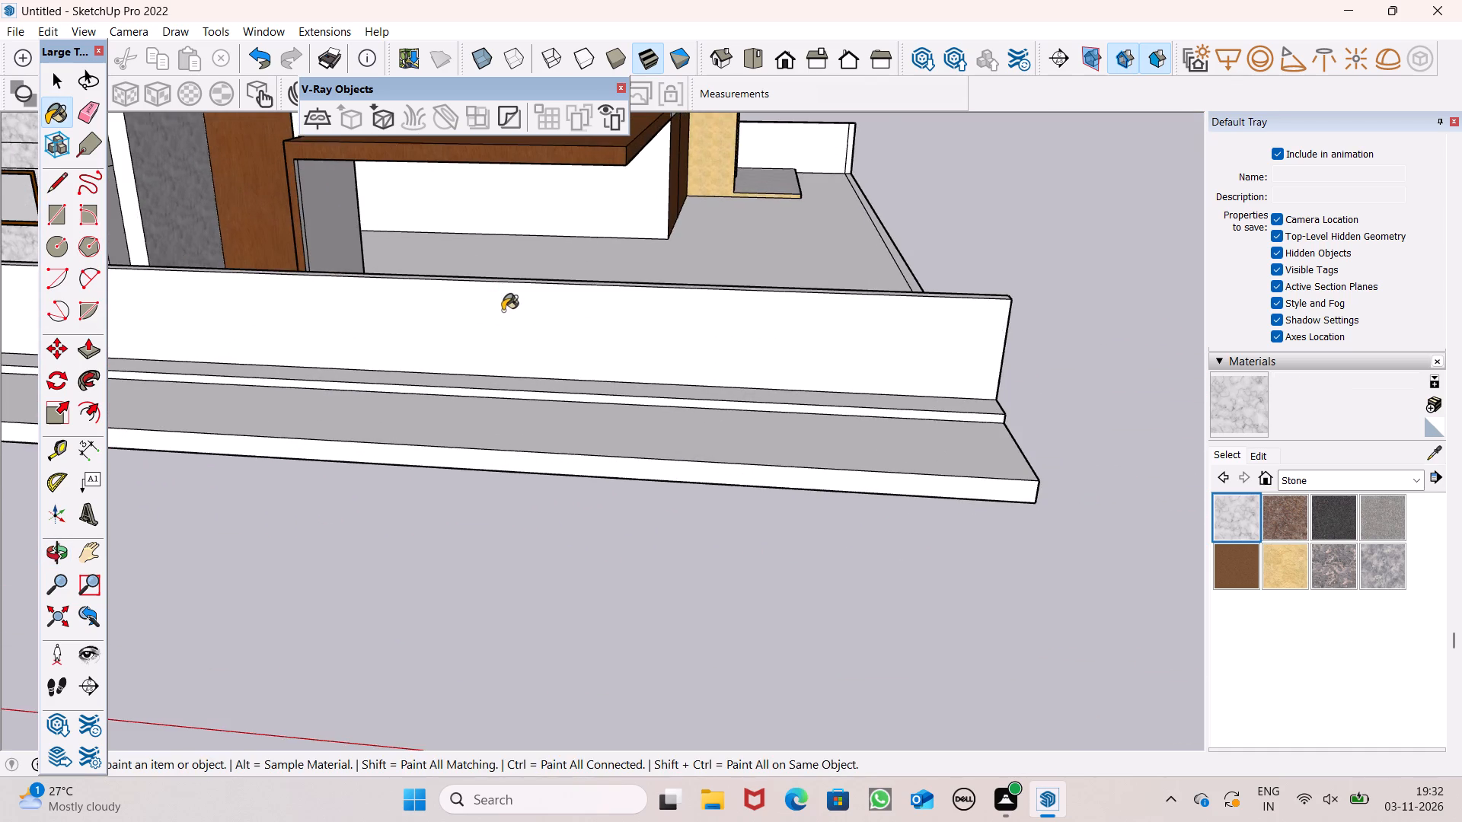
{"action": "middle_click_drag", "start_coordinate": [710, 333], "coordinate": [476, 477]}
{"action": "scroll", "coordinate": [538, 442], "scroll_direction": "up", "scroll_amount": 5}
{"action": "left_click", "coordinate": [637, 379]}
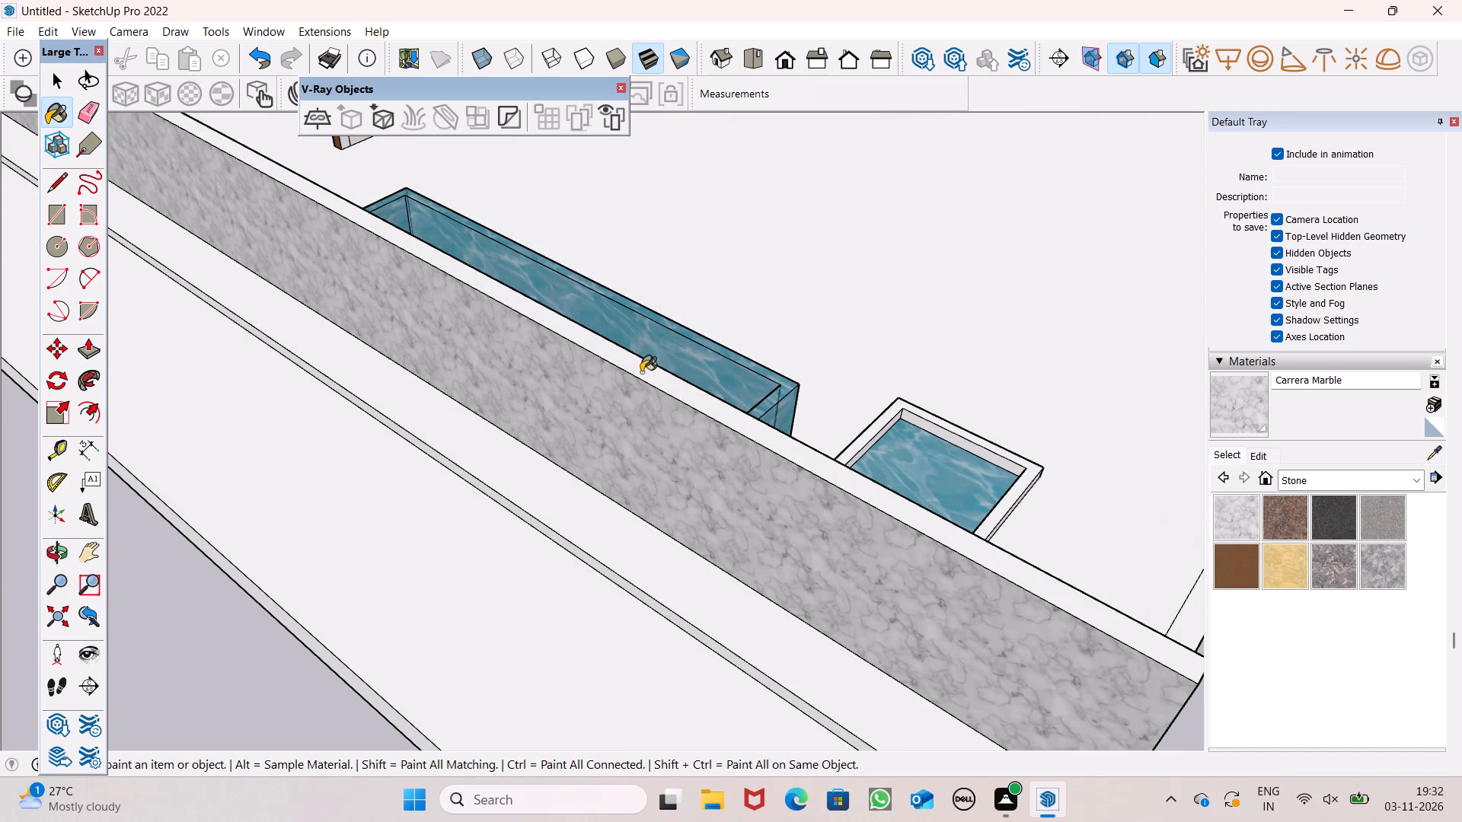
Paint the support wall under the wooden canopy with Carrera Marble.
{"action": "scroll", "coordinate": [646, 348], "scroll_direction": "down", "scroll_amount": 4}
{"action": "middle_click_drag", "start_coordinate": [671, 446], "coordinate": [890, 409]}
{"action": "scroll", "coordinate": [915, 397], "scroll_direction": "down", "scroll_amount": 2}
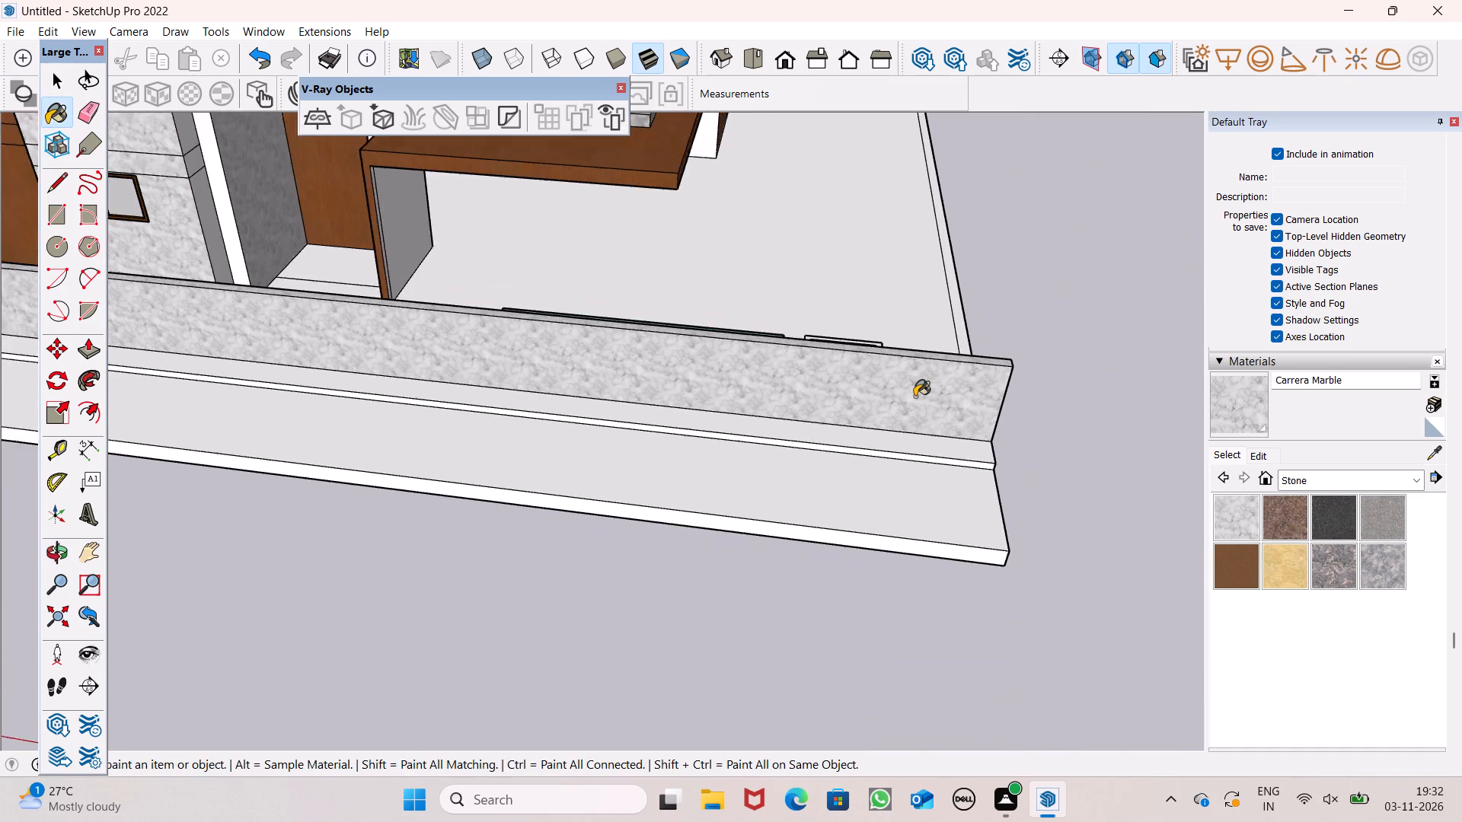
{"action": "scroll", "coordinate": [915, 397], "scroll_direction": "down", "scroll_amount": 2}
{"action": "middle_click_drag", "start_coordinate": [937, 451], "coordinate": [842, 269]}
{"action": "scroll", "coordinate": [842, 269], "scroll_direction": "up", "scroll_amount": 1}
{"action": "scroll", "coordinate": [877, 279], "scroll_direction": "down", "scroll_amount": 5}
{"action": "middle_click_drag", "start_coordinate": [905, 300], "coordinate": [752, 400]}
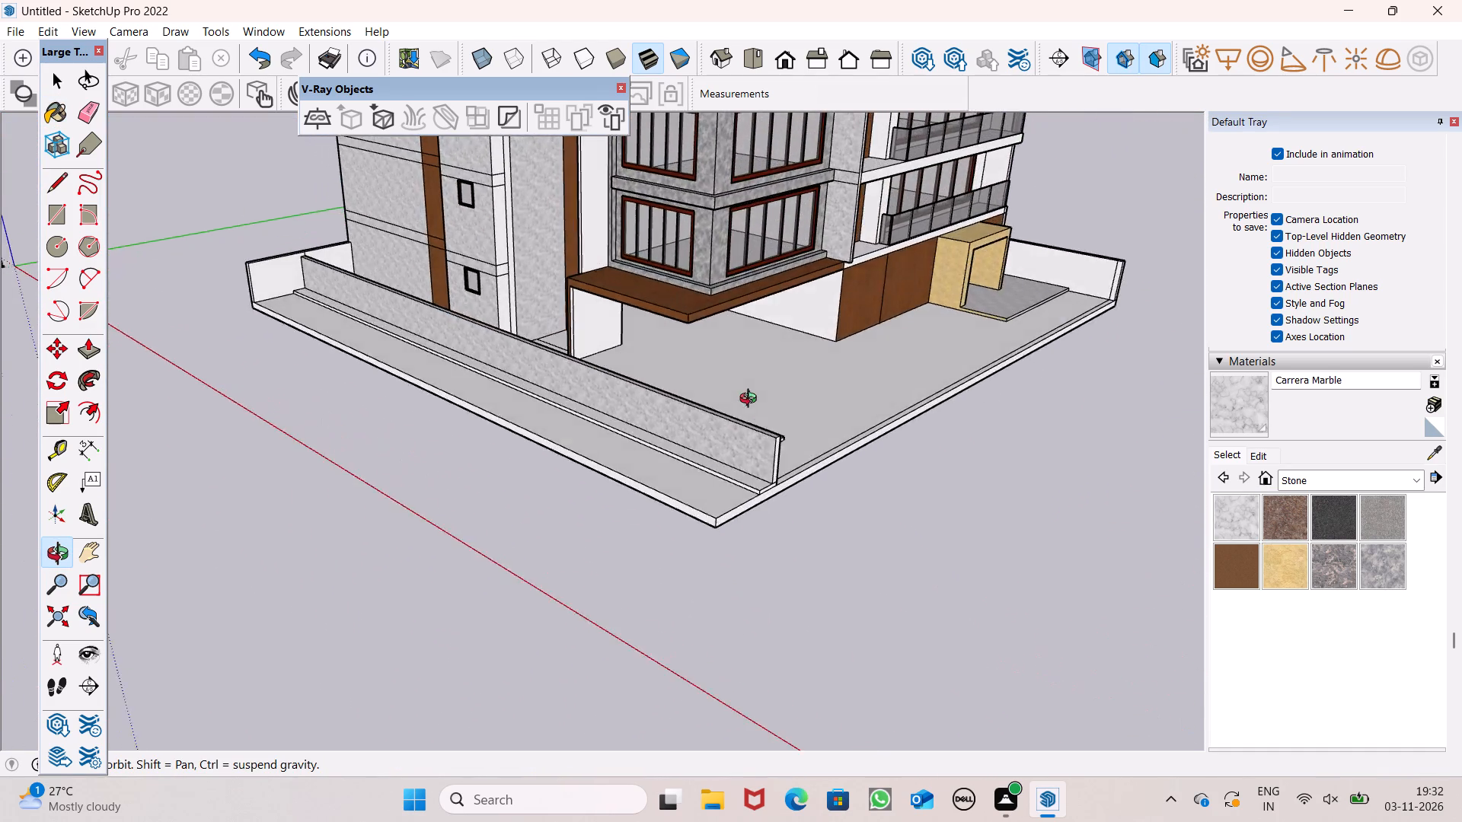
{"action": "middle_click_drag", "start_coordinate": [752, 400], "coordinate": [927, 399]}
{"action": "scroll", "coordinate": [927, 403], "scroll_direction": "up", "scroll_amount": 2}
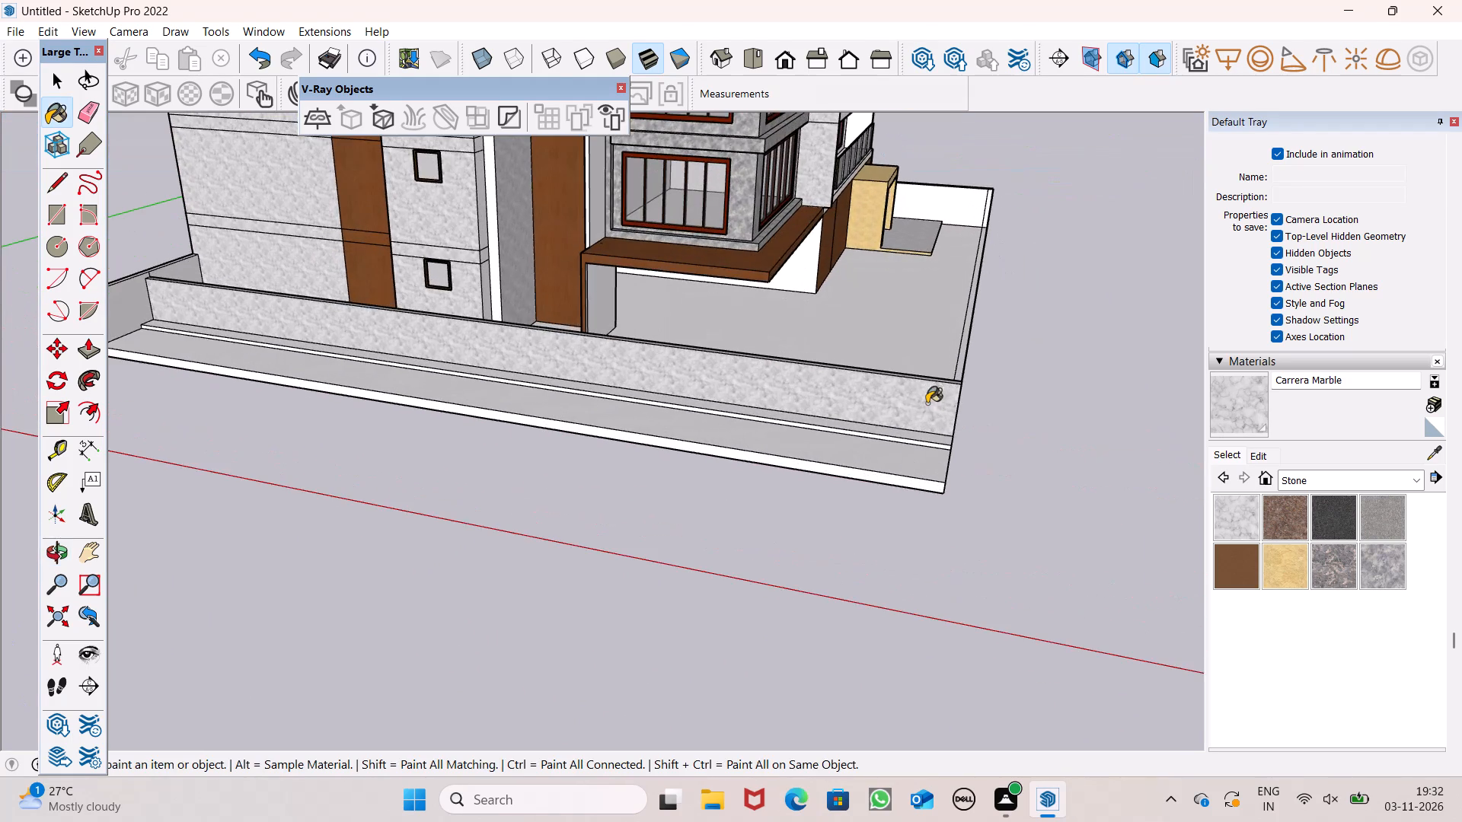
{"action": "scroll", "coordinate": [931, 346], "scroll_direction": "down", "scroll_amount": 2}
{"action": "scroll", "coordinate": [931, 346], "scroll_direction": "up", "scroll_amount": 2}
{"action": "scroll", "coordinate": [912, 299], "scroll_direction": "down", "scroll_amount": 1}
{"action": "middle_click_drag", "start_coordinate": [543, 358], "coordinate": [391, 293]}
{"action": "scroll", "coordinate": [391, 293], "scroll_direction": "up", "scroll_amount": 1}
{"action": "scroll", "coordinate": [566, 281], "scroll_direction": "up", "scroll_amount": 5}
{"action": "left_click", "coordinate": [659, 273]}
{"action": "scroll", "coordinate": [556, 266], "scroll_direction": "down", "scroll_amount": 5}
{"action": "middle_click_drag", "start_coordinate": [624, 320], "coordinate": [470, 301]}
{"action": "scroll", "coordinate": [470, 301], "scroll_direction": "up", "scroll_amount": 8}
{"action": "left_click", "coordinate": [557, 266]}
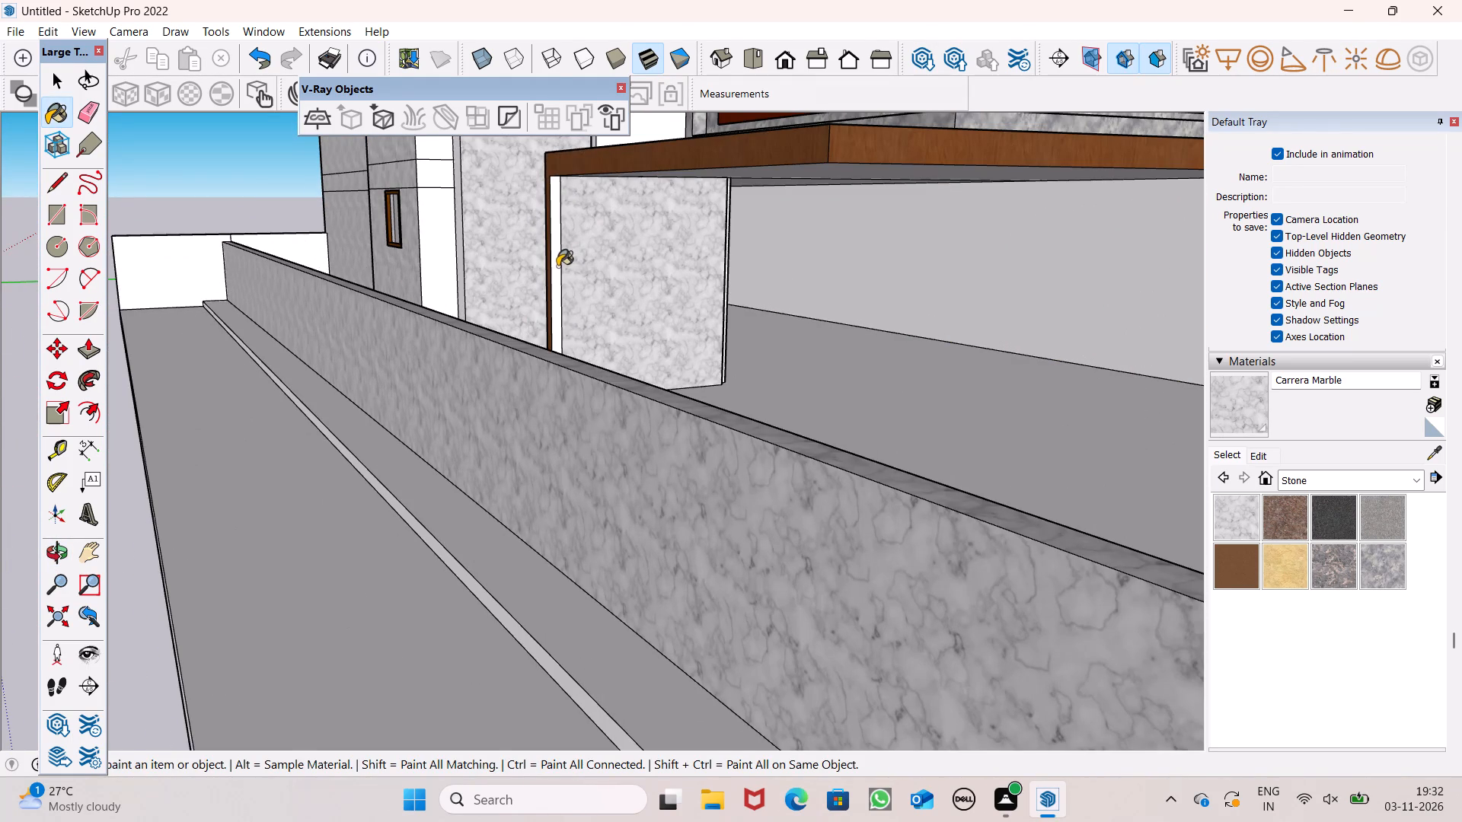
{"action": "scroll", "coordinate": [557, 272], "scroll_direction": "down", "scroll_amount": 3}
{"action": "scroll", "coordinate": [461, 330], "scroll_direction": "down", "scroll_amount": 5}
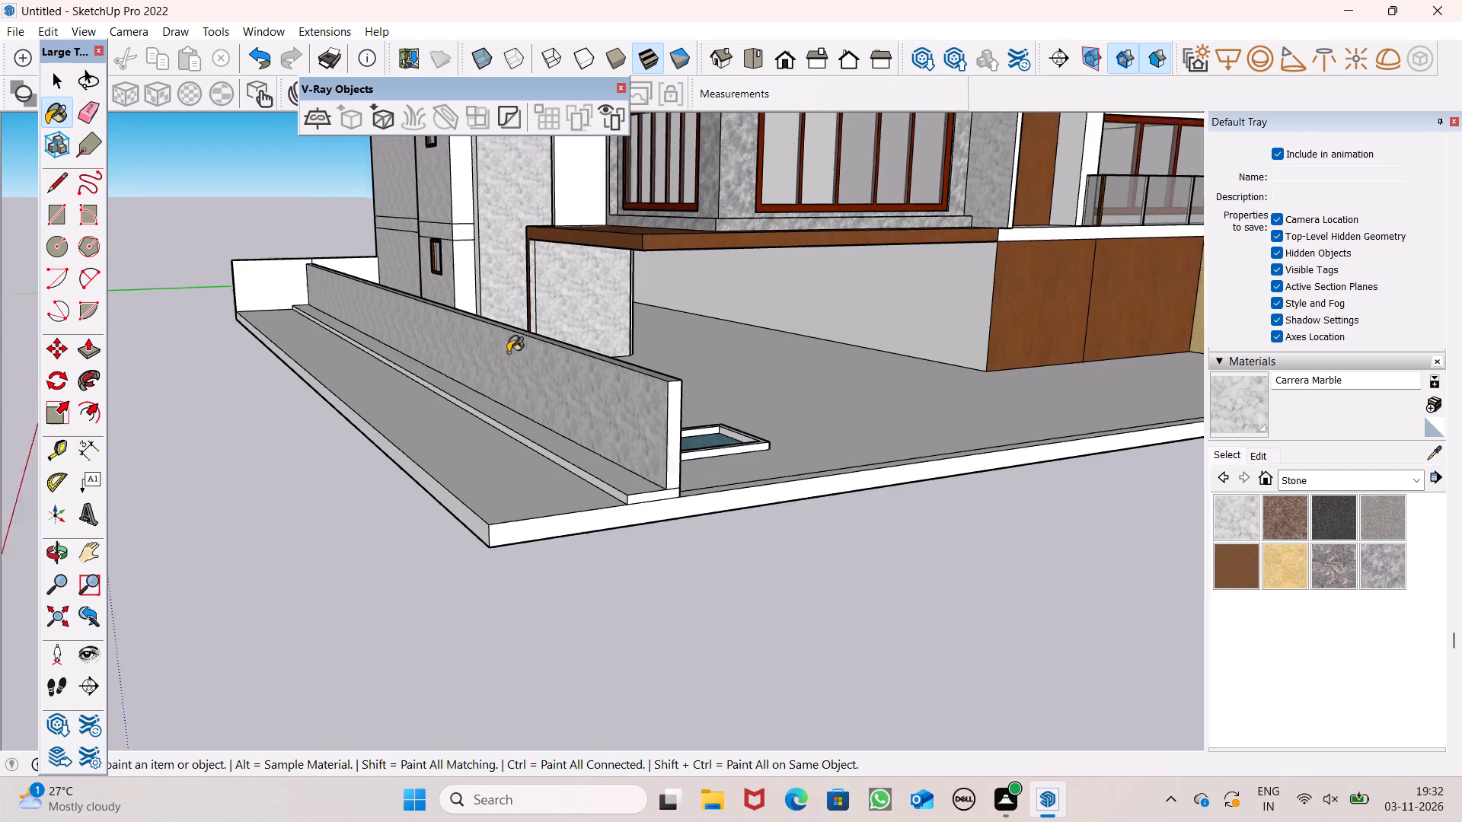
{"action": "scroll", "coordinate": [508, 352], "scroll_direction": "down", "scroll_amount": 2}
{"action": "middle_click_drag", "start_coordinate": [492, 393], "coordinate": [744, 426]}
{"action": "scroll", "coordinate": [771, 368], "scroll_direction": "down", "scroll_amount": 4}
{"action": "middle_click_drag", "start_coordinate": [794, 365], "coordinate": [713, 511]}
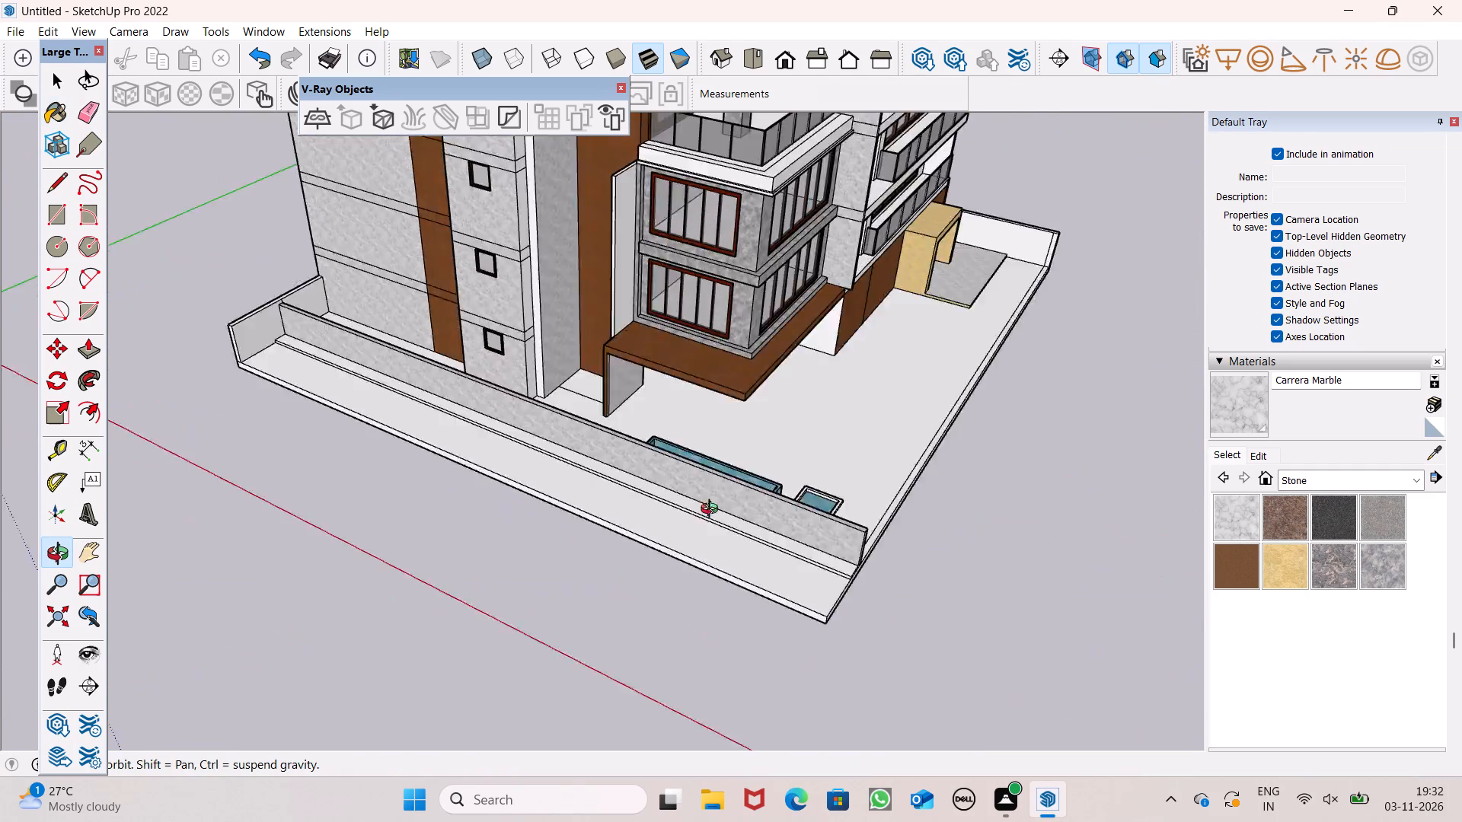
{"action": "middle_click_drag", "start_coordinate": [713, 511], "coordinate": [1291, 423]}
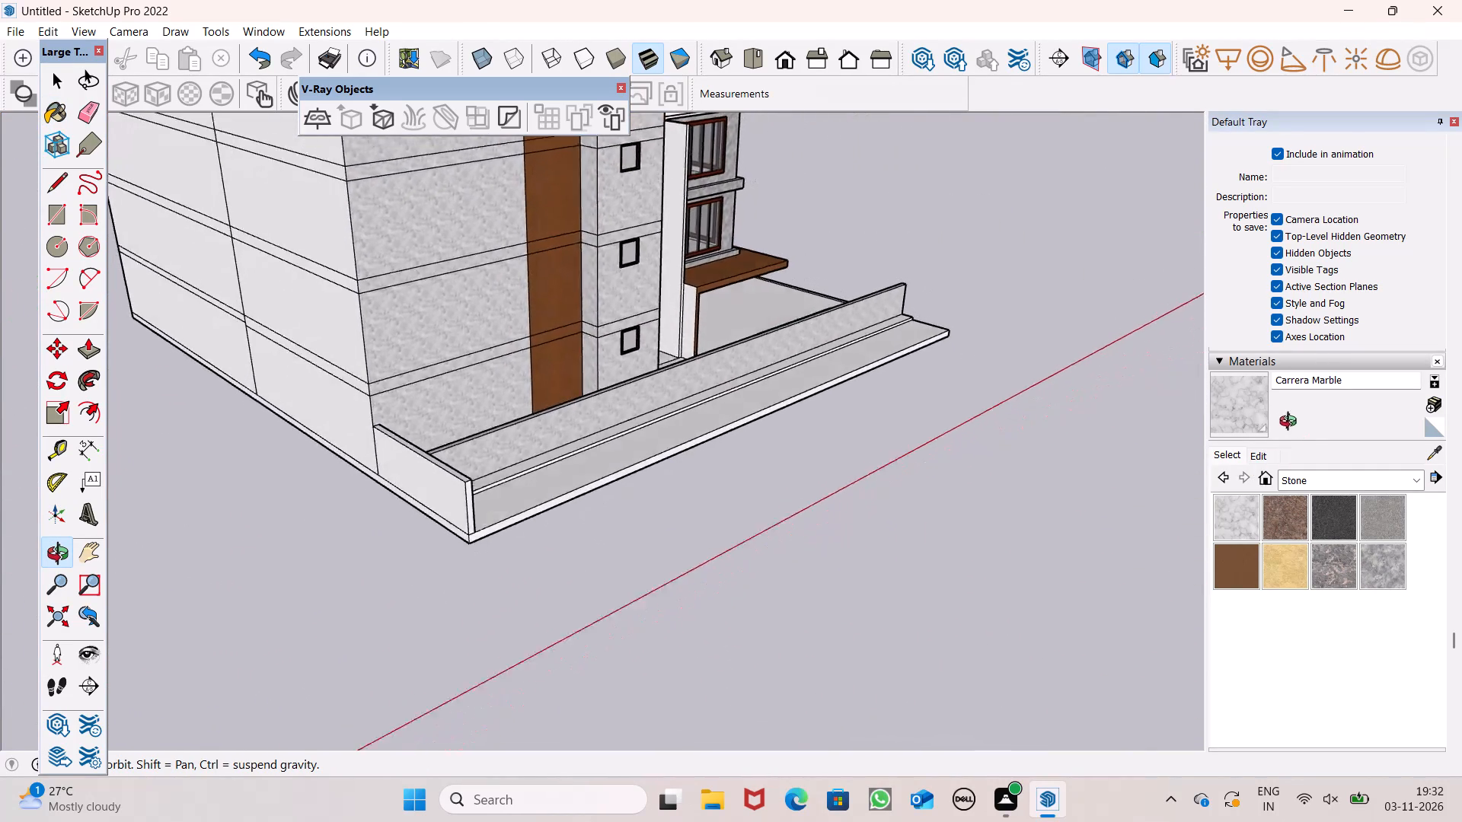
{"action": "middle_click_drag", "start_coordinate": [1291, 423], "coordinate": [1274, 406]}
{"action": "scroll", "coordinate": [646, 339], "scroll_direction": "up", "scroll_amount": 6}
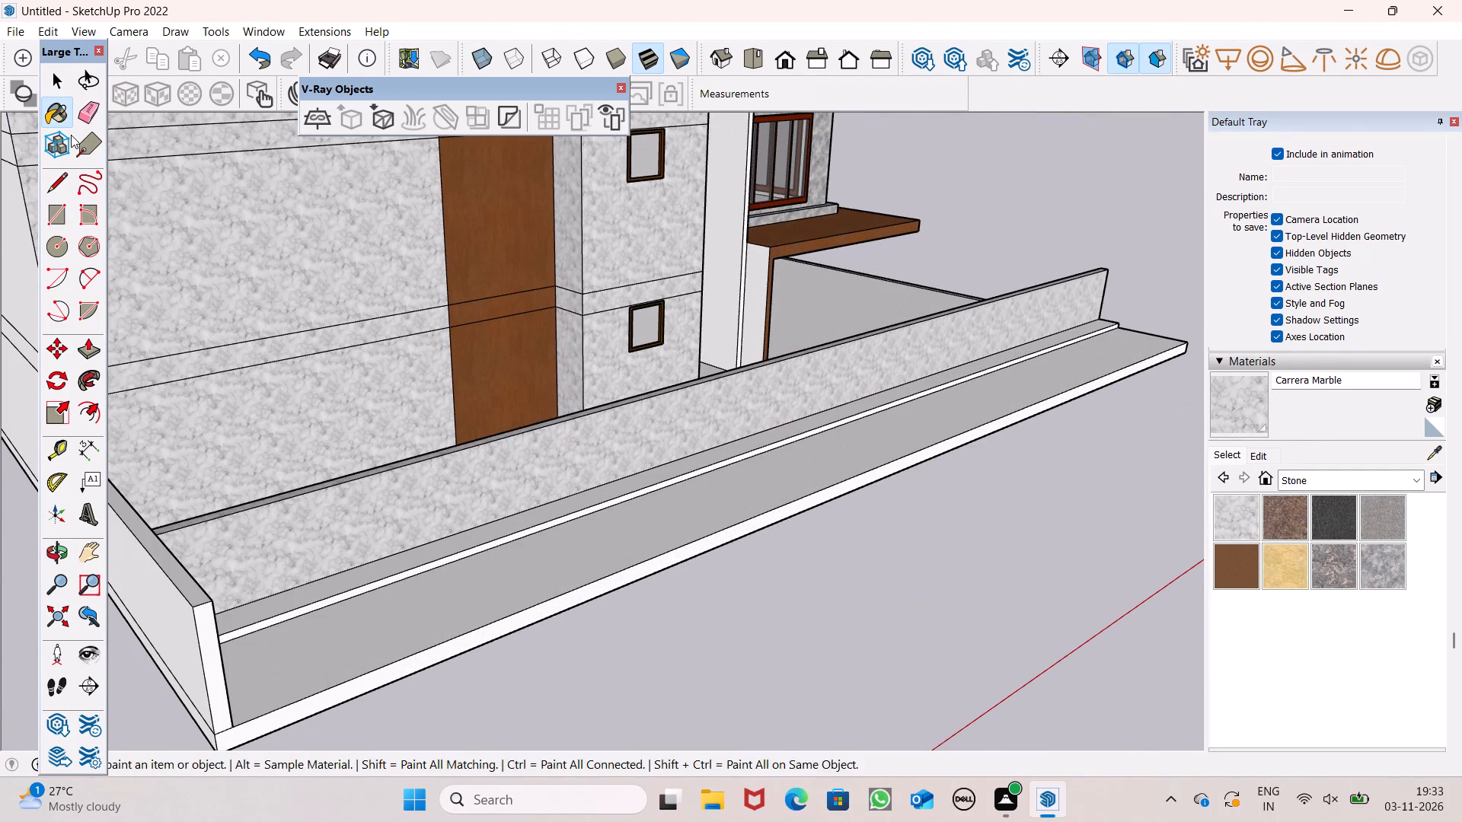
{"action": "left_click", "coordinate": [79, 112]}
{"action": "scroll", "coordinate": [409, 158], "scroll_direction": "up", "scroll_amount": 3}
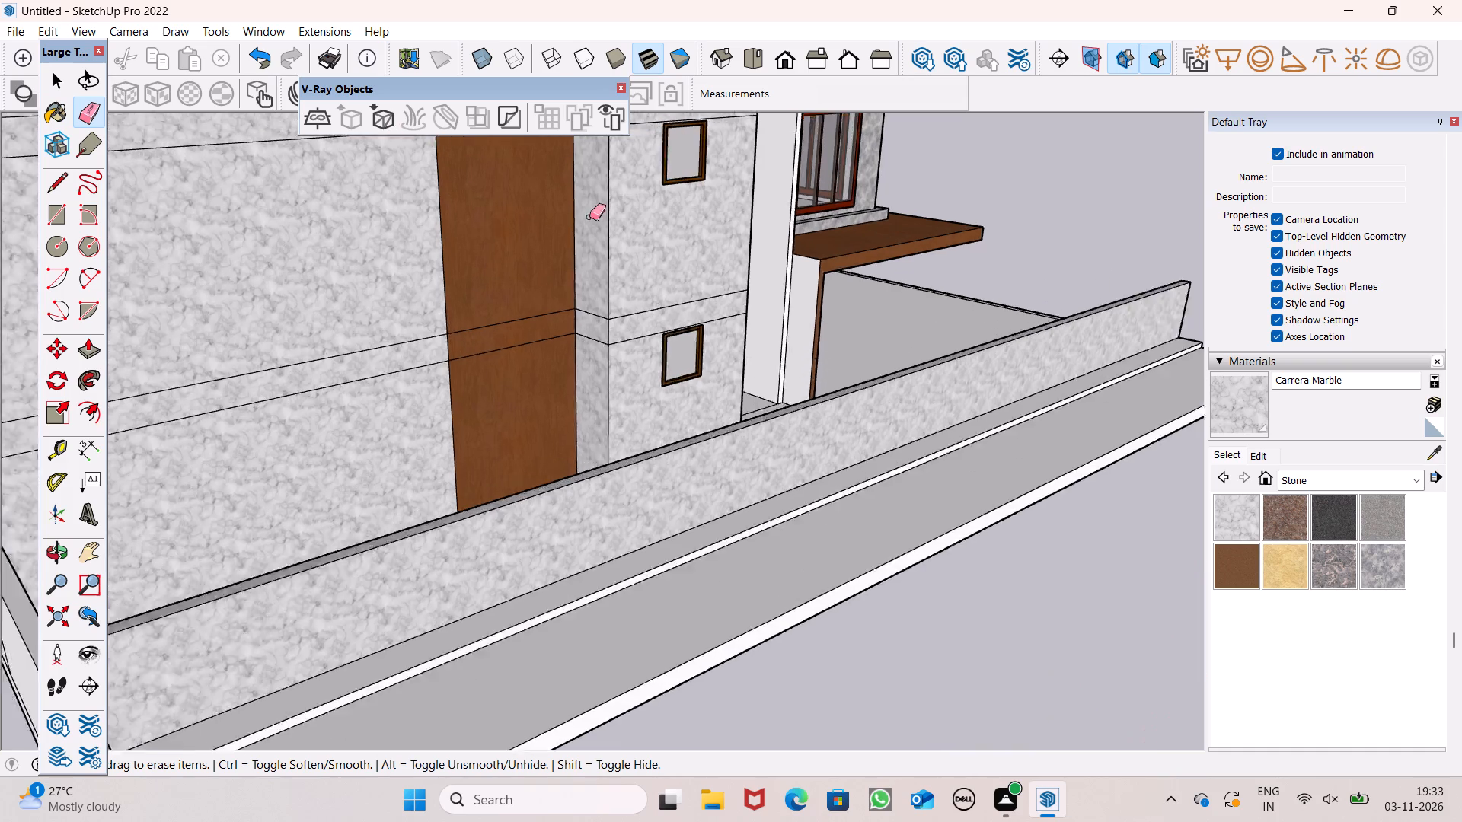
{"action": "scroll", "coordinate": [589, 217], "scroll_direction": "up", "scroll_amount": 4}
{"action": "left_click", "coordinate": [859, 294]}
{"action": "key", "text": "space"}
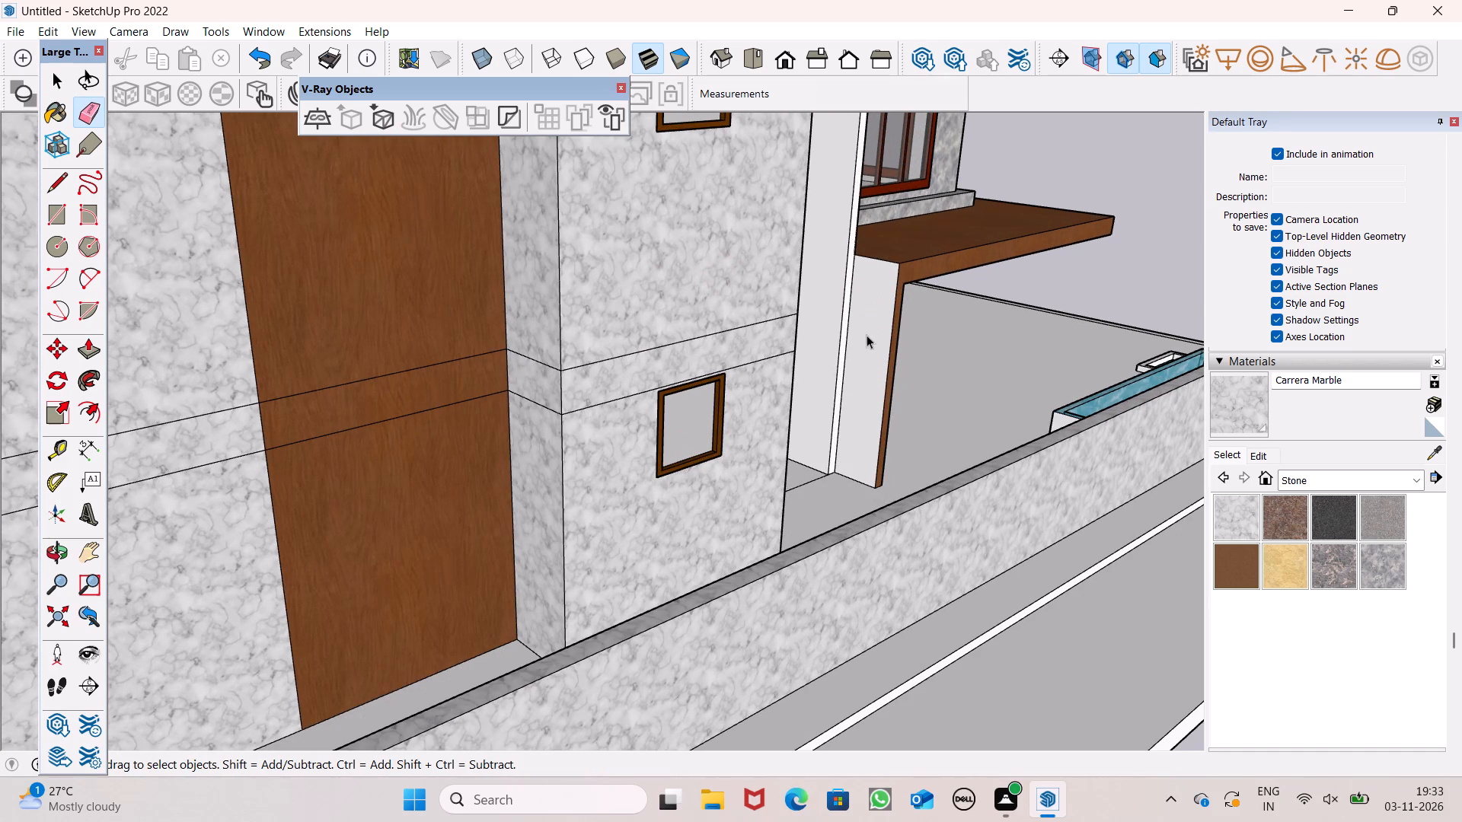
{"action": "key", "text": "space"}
Paint the inner face, narrow corner strip and end face of the boundary wall beside the pool with Carrera Marble.
{"action": "scroll", "coordinate": [802, 372], "scroll_direction": "down", "scroll_amount": 7}
{"action": "middle_click_drag", "start_coordinate": [869, 380], "coordinate": [118, 436]}
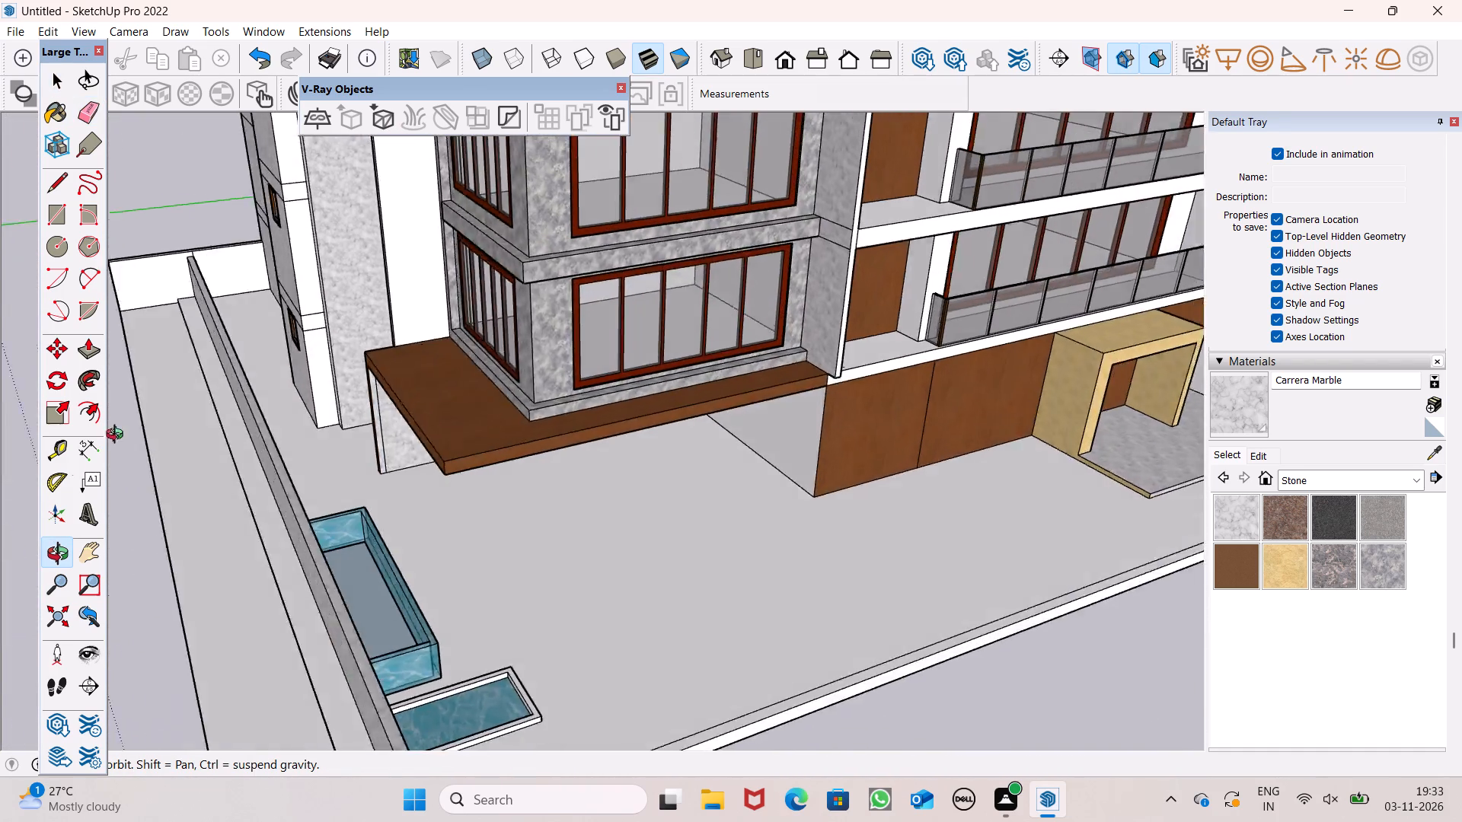
{"action": "middle_click_drag", "start_coordinate": [118, 436], "coordinate": [47, 454]}
{"action": "scroll", "coordinate": [206, 386], "scroll_direction": "down", "scroll_amount": 5}
{"action": "scroll", "coordinate": [369, 371], "scroll_direction": "down", "scroll_amount": 5}
{"action": "scroll", "coordinate": [579, 464], "scroll_direction": "up", "scroll_amount": 1}
{"action": "middle_click_drag", "start_coordinate": [579, 464], "coordinate": [367, 330]}
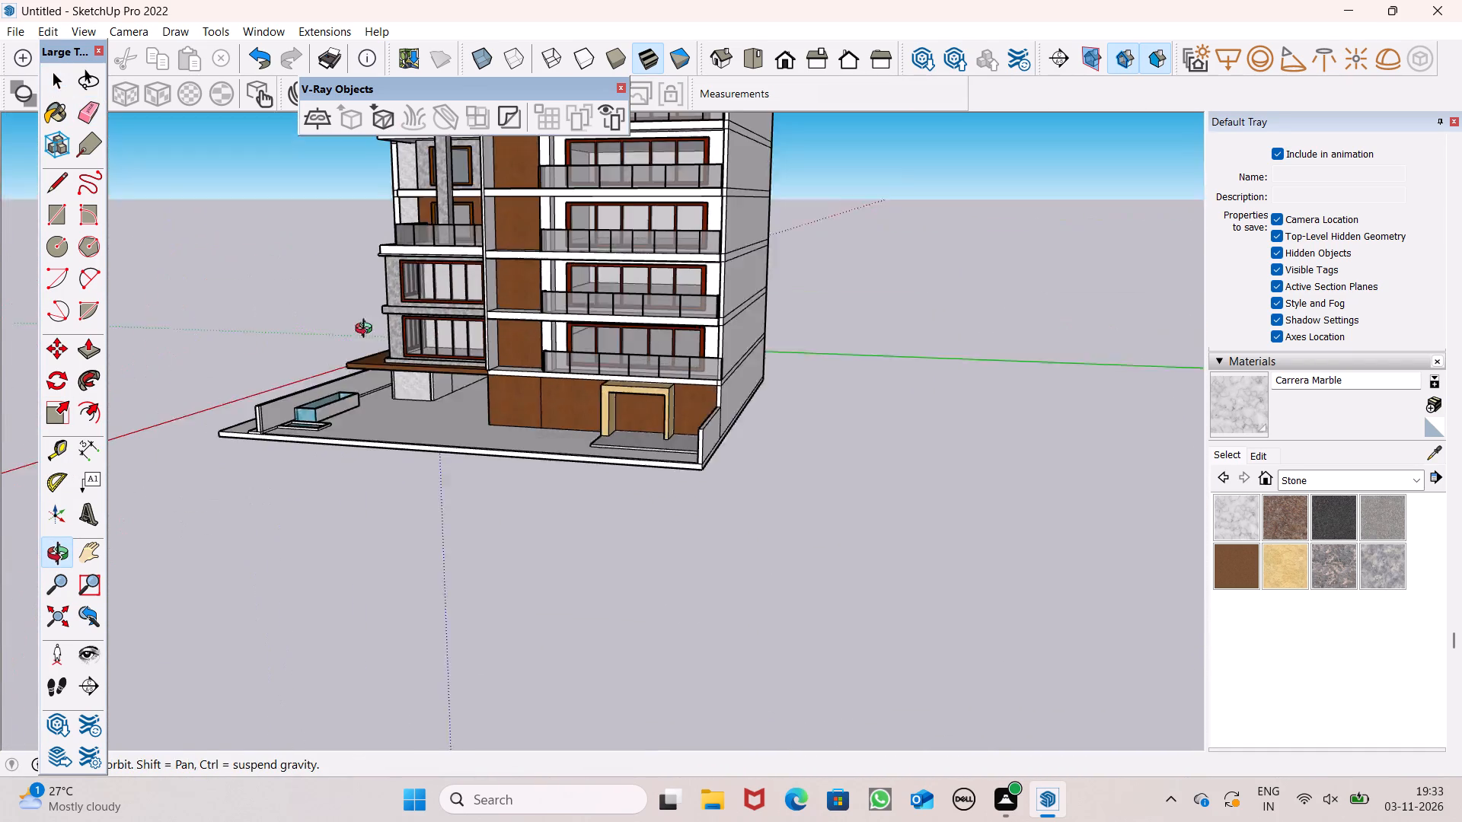
{"action": "middle_click_drag", "start_coordinate": [367, 330], "coordinate": [229, 355]}
{"action": "scroll", "coordinate": [352, 400], "scroll_direction": "up", "scroll_amount": 7}
{"action": "scroll", "coordinate": [270, 382], "scroll_direction": "up", "scroll_amount": 3}
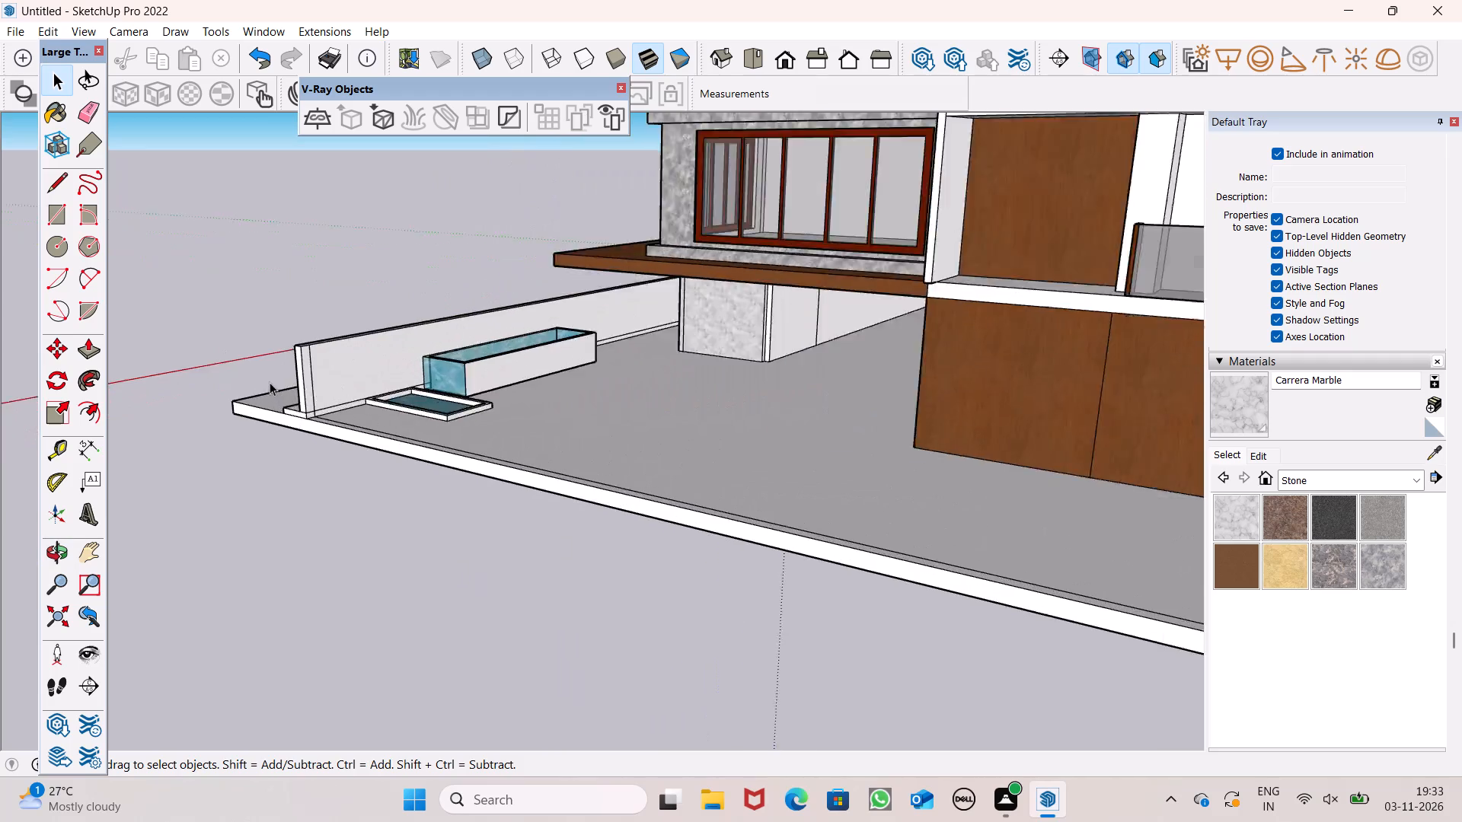
{"action": "scroll", "coordinate": [270, 382], "scroll_direction": "up", "scroll_amount": 4}
{"action": "middle_click_drag", "start_coordinate": [286, 387], "coordinate": [358, 451]}
{"action": "scroll", "coordinate": [816, 419], "scroll_direction": "up", "scroll_amount": 1}
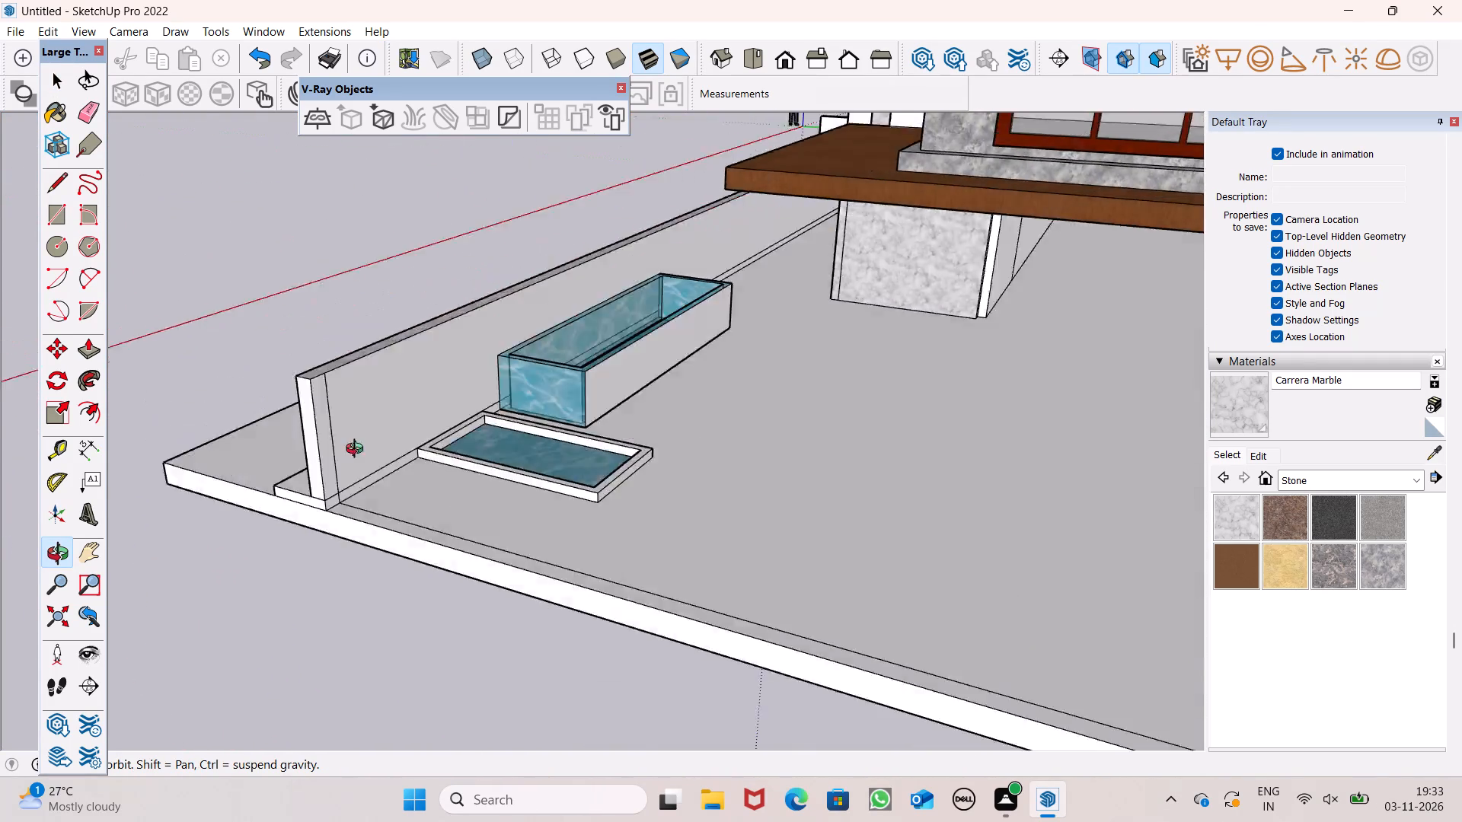
{"action": "middle_click_drag", "start_coordinate": [358, 451], "coordinate": [627, 480]}
{"action": "left_click", "coordinate": [1224, 383]}
{"action": "middle_click_drag", "start_coordinate": [541, 452], "coordinate": [338, 421]}
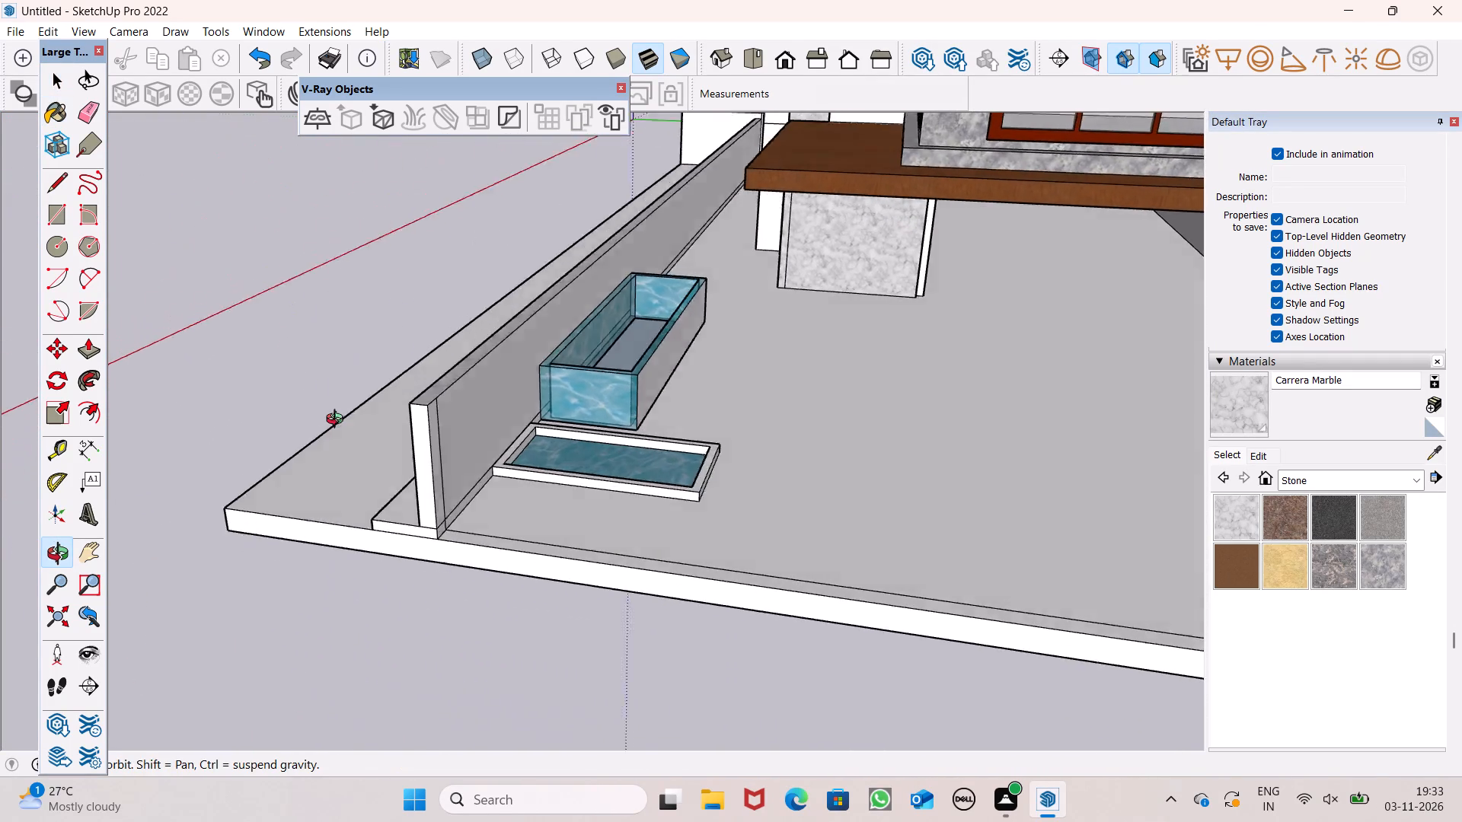
{"action": "middle_click_drag", "start_coordinate": [338, 421], "coordinate": [329, 414]}
{"action": "scroll", "coordinate": [329, 414], "scroll_direction": "up", "scroll_amount": 8}
{"action": "left_click", "coordinate": [616, 390]}
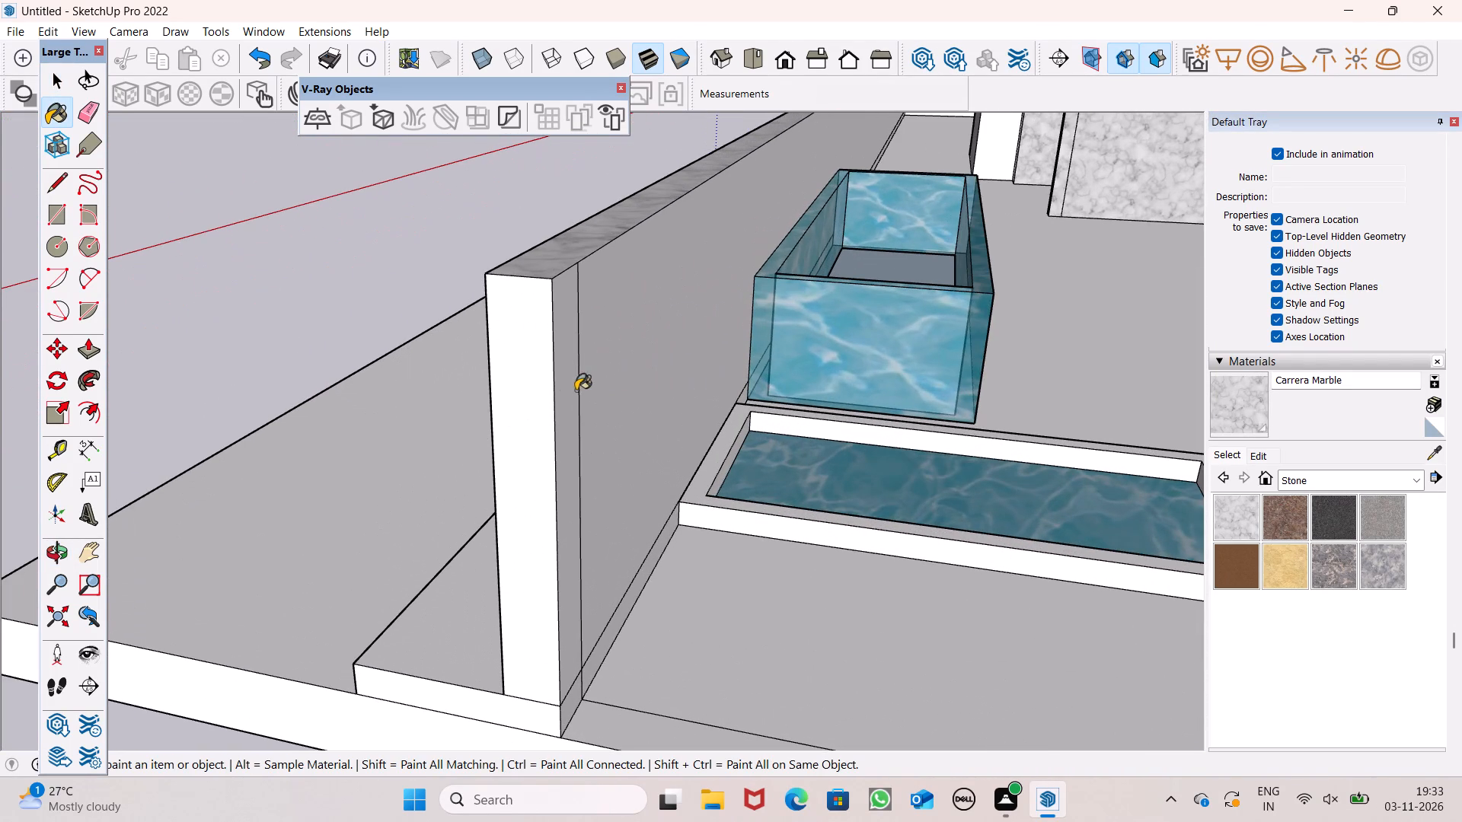
{"action": "left_click", "coordinate": [557, 390]}
{"action": "left_click", "coordinate": [524, 380]}
Examine the boundary wall, the basin and pool, and the building's front from several distances and angles.
{"action": "middle_click_drag", "start_coordinate": [487, 384], "coordinate": [912, 444]}
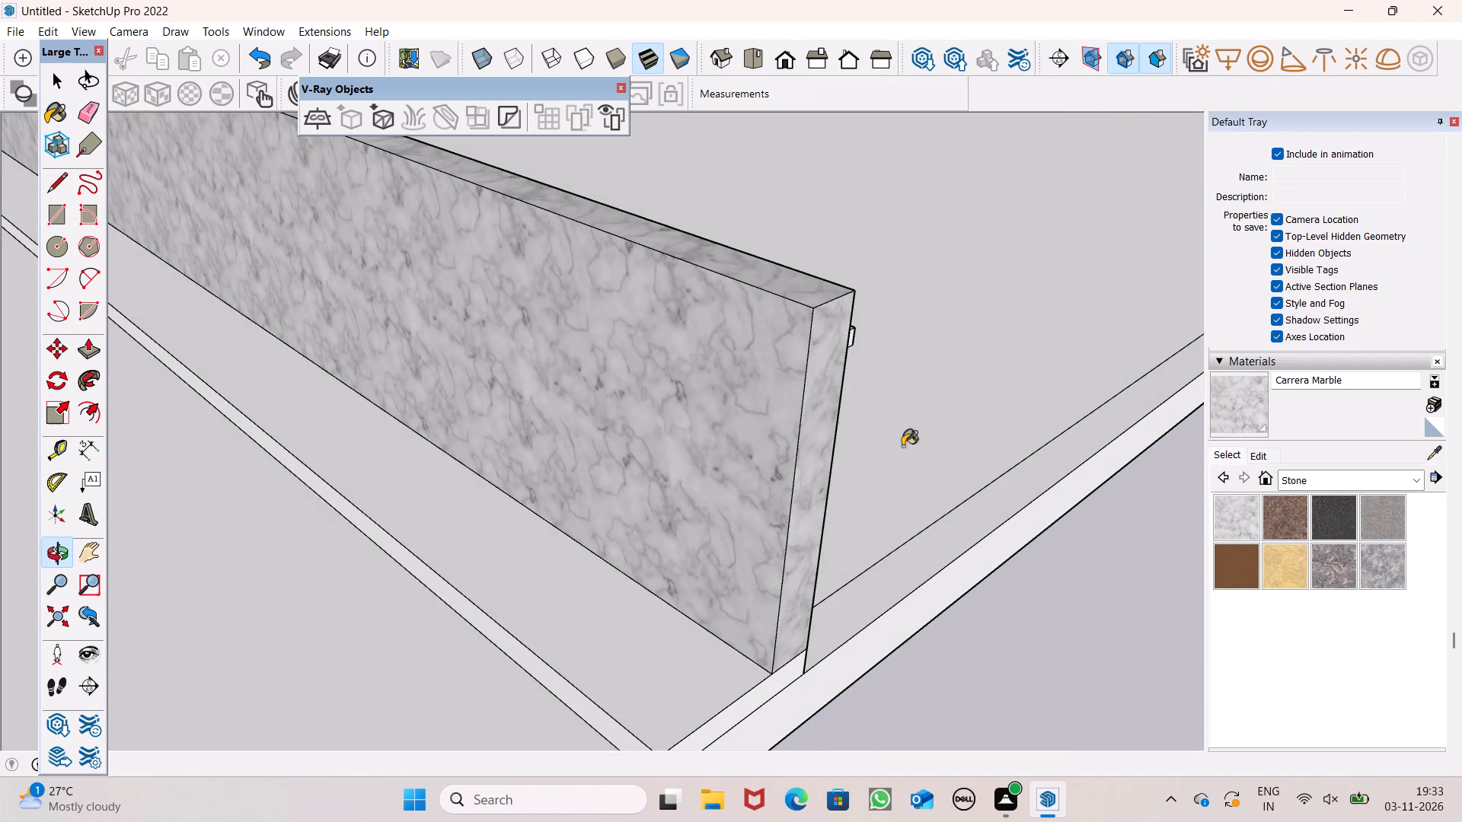
{"action": "scroll", "coordinate": [701, 366], "scroll_direction": "down", "scroll_amount": 17}
{"action": "middle_click_drag", "start_coordinate": [869, 459], "coordinate": [724, 381]}
{"action": "scroll", "coordinate": [724, 399], "scroll_direction": "down", "scroll_amount": 4}
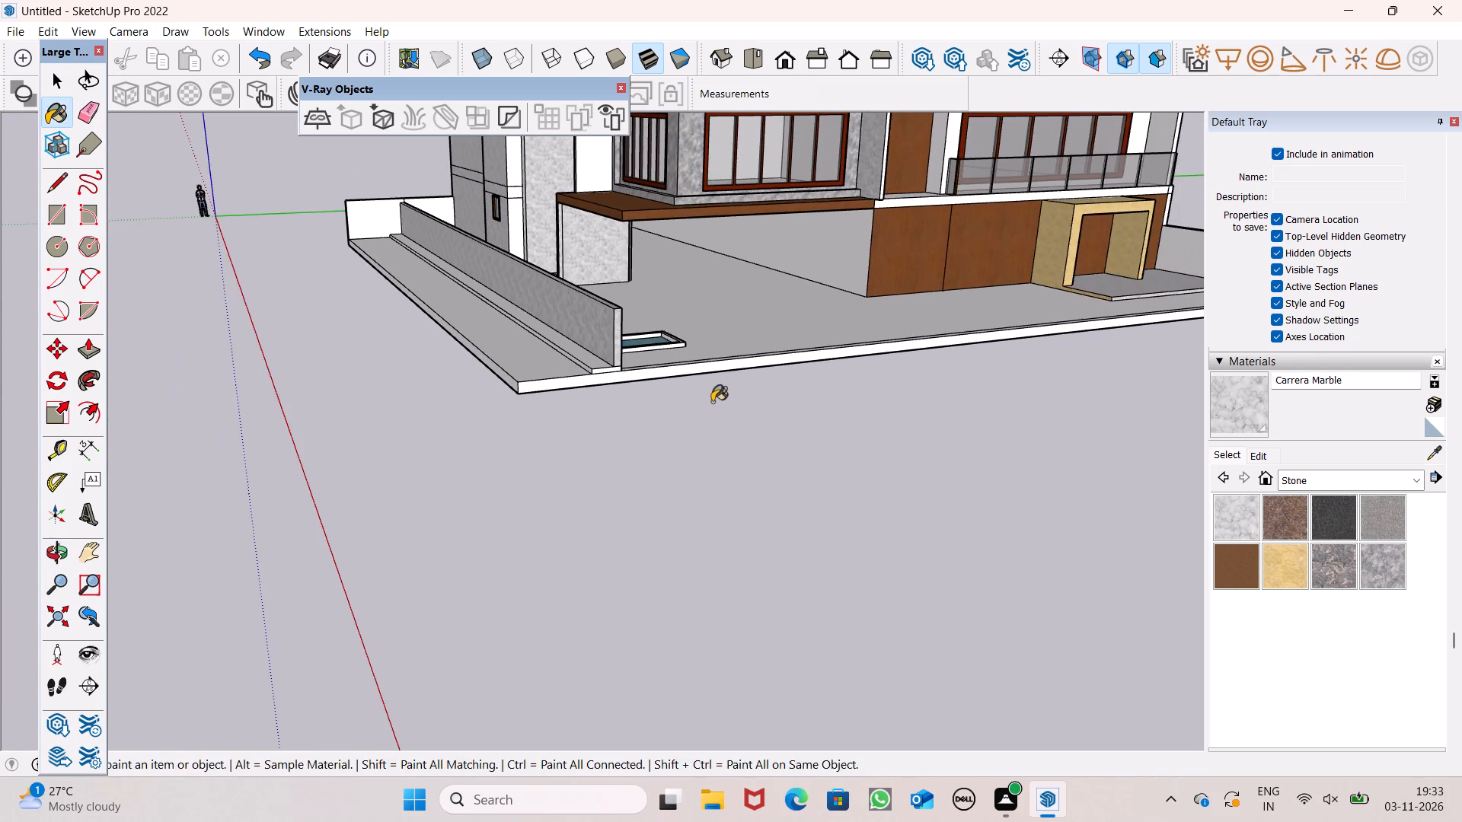
{"action": "middle_click_drag", "start_coordinate": [704, 413], "coordinate": [573, 425]}
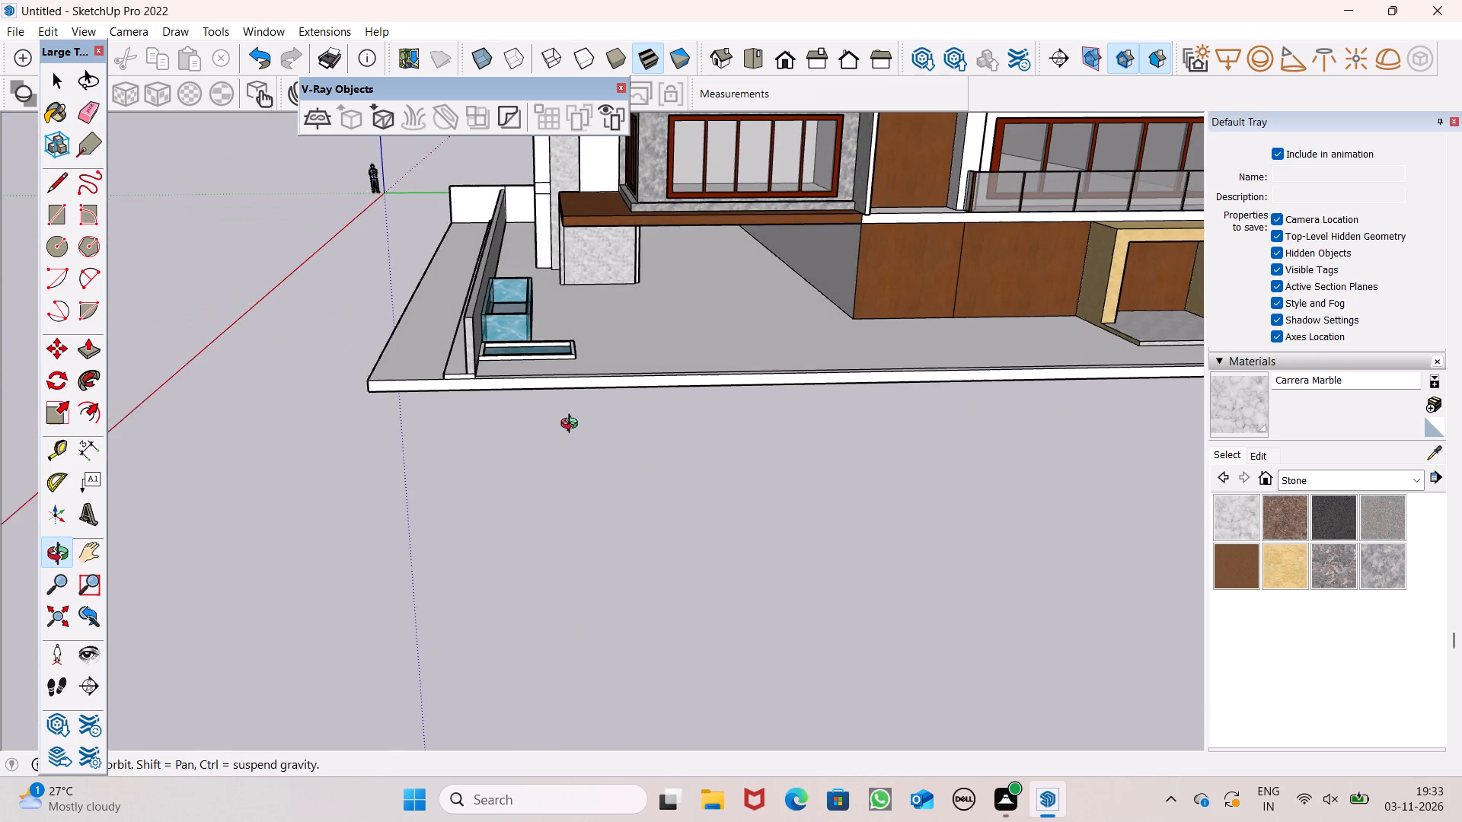
{"action": "middle_click_drag", "start_coordinate": [573, 425], "coordinate": [576, 452]}
{"action": "scroll", "coordinate": [576, 452], "scroll_direction": "up", "scroll_amount": 1}
{"action": "scroll", "coordinate": [415, 419], "scroll_direction": "down", "scroll_amount": 4}
{"action": "scroll", "coordinate": [249, 430], "scroll_direction": "down", "scroll_amount": 6}
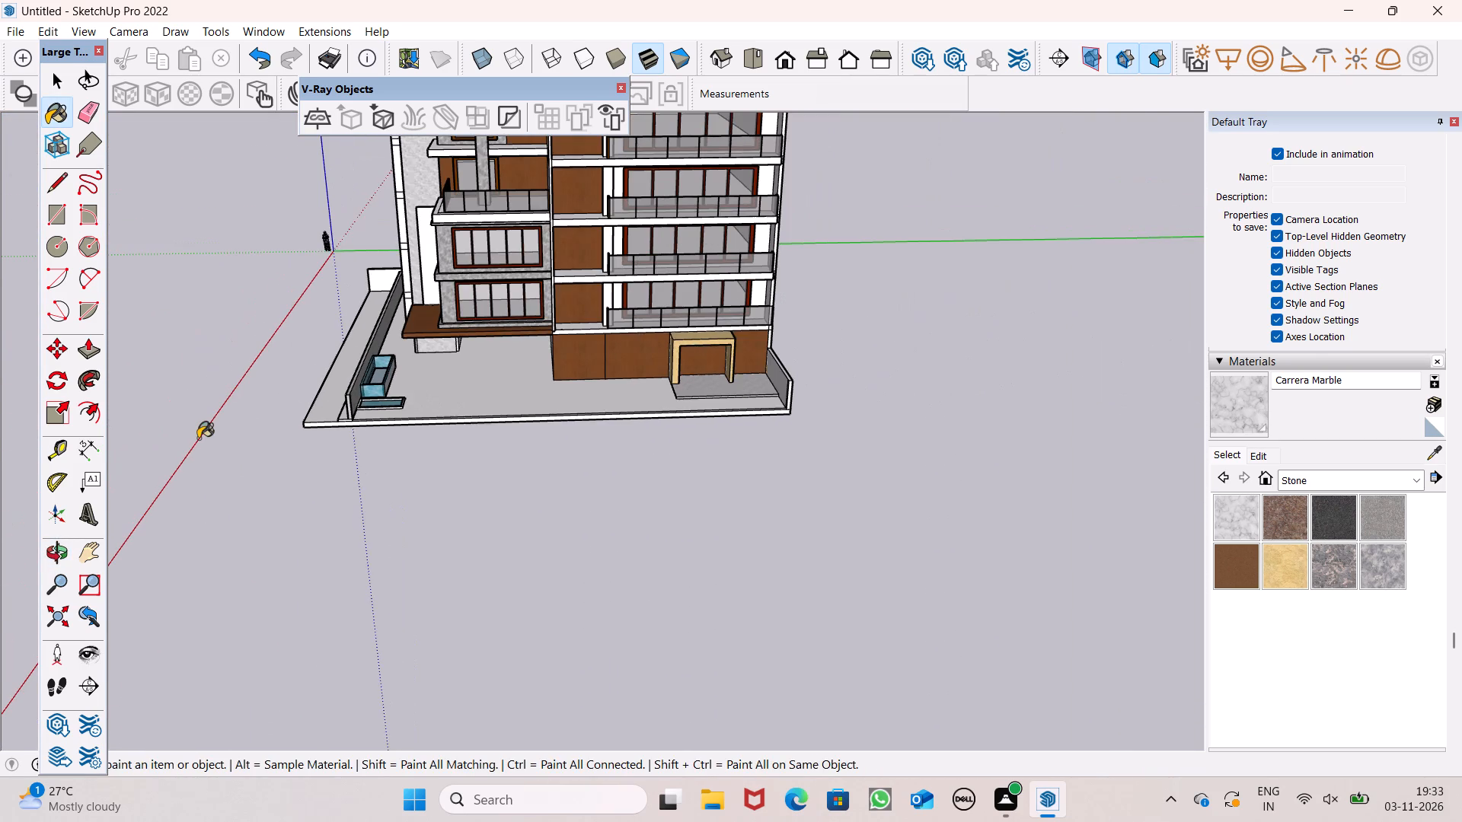
{"action": "scroll", "coordinate": [180, 444], "scroll_direction": "down", "scroll_amount": 3}
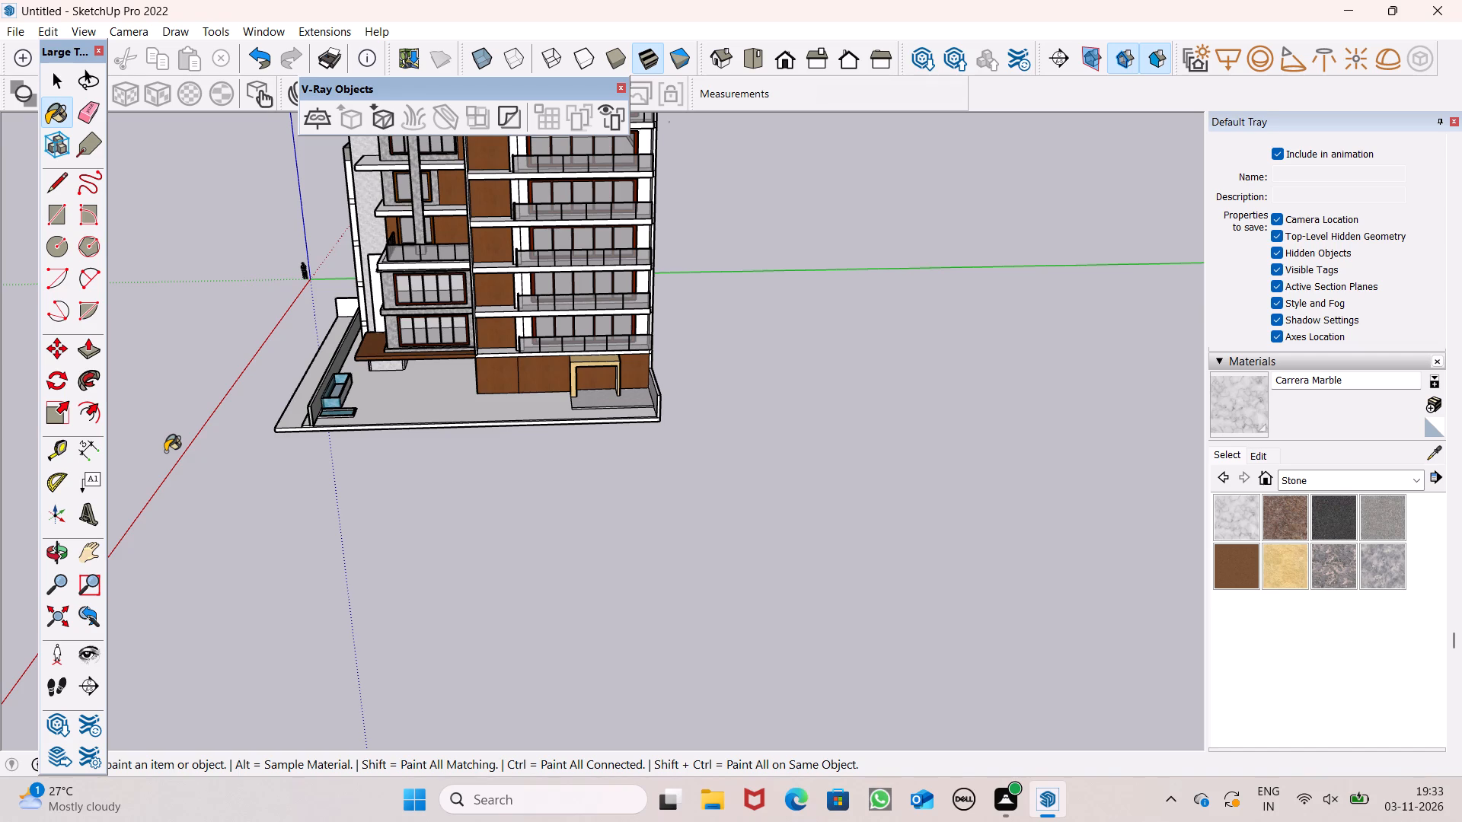
Paint the tall white wall panel beside the lower corner windows, above the wooden canopy, with Carrera Marble.
{"action": "scroll", "coordinate": [422, 413], "scroll_direction": "down", "scroll_amount": 5}
{"action": "middle_click_drag", "start_coordinate": [715, 472], "coordinate": [1084, 196]}
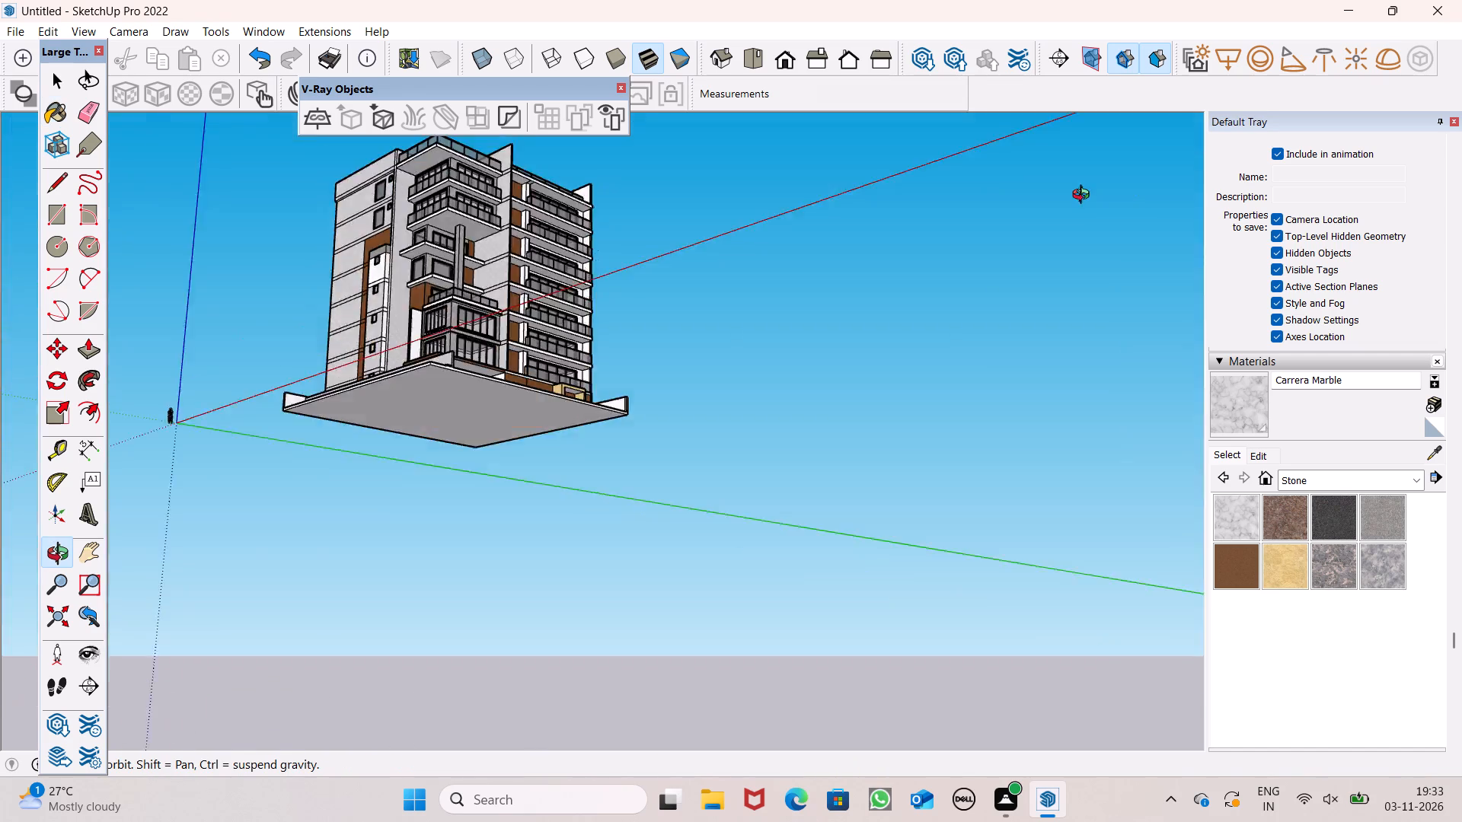
{"action": "middle_click_drag", "start_coordinate": [1084, 196], "coordinate": [1085, 325]}
{"action": "scroll", "coordinate": [571, 401], "scroll_direction": "up", "scroll_amount": 1}
{"action": "scroll", "coordinate": [409, 373], "scroll_direction": "down", "scroll_amount": 1}
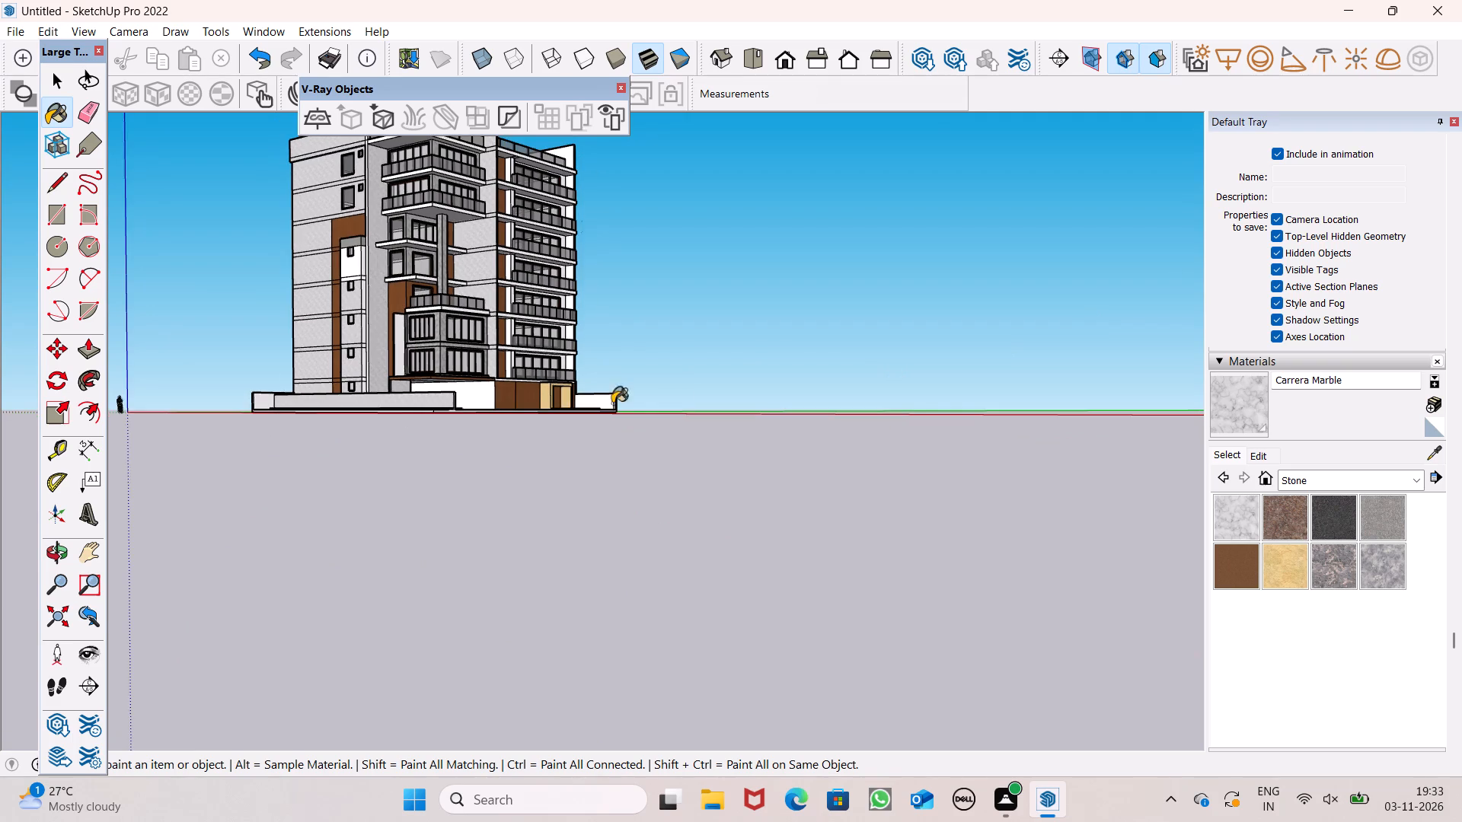
{"action": "middle_click_drag", "start_coordinate": [586, 453], "coordinate": [551, 585]}
{"action": "scroll", "coordinate": [365, 454], "scroll_direction": "up", "scroll_amount": 4}
{"action": "scroll", "coordinate": [393, 382], "scroll_direction": "down", "scroll_amount": 1}
{"action": "scroll", "coordinate": [431, 350], "scroll_direction": "up", "scroll_amount": 2}
{"action": "middle_click_drag", "start_coordinate": [525, 412], "coordinate": [472, 321]}
{"action": "scroll", "coordinate": [474, 321], "scroll_direction": "up", "scroll_amount": 1}
{"action": "middle_click_drag", "start_coordinate": [472, 321], "coordinate": [474, 321]}
{"action": "scroll", "coordinate": [429, 385], "scroll_direction": "up", "scroll_amount": 7}
{"action": "scroll", "coordinate": [391, 396], "scroll_direction": "down", "scroll_amount": 4}
{"action": "middle_click_drag", "start_coordinate": [516, 427], "coordinate": [388, 569]}
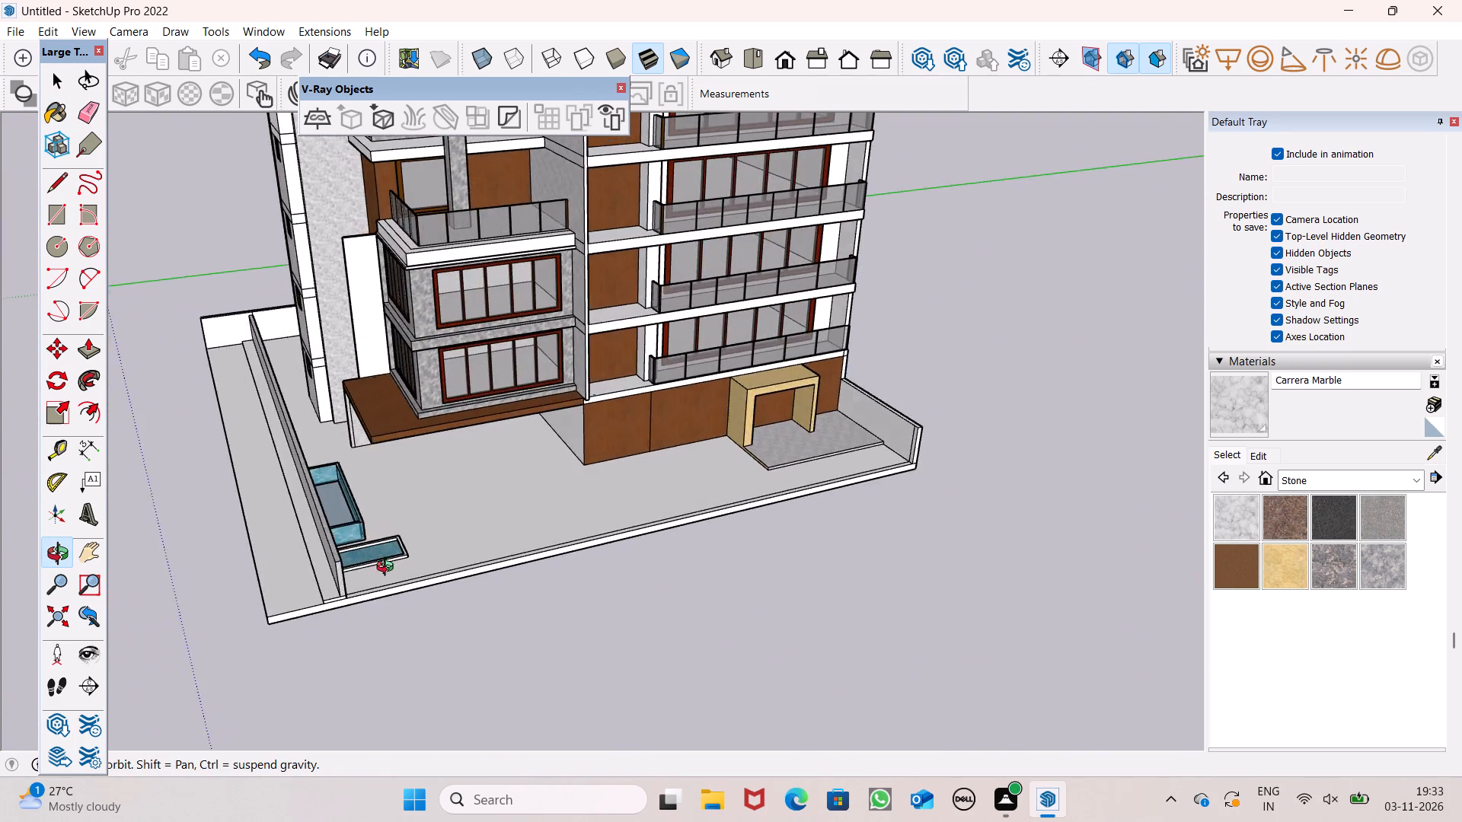
{"action": "middle_click_drag", "start_coordinate": [388, 569], "coordinate": [573, 524]}
{"action": "scroll", "coordinate": [372, 384], "scroll_direction": "up", "scroll_amount": 6}
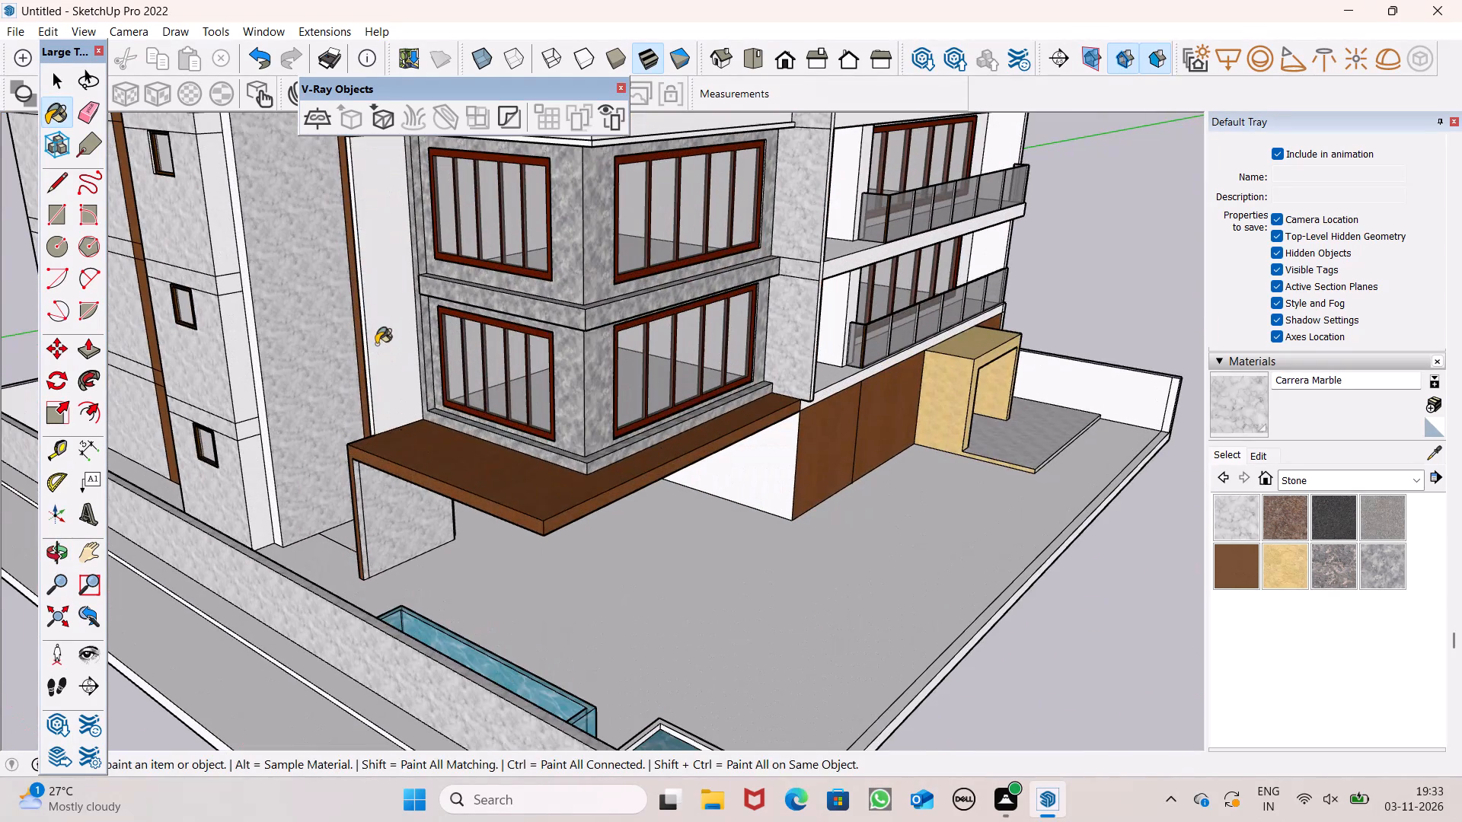
{"action": "left_click", "coordinate": [386, 336]}
Paint the back wall and side walls of the recess beneath the wooden canopy with Carrera Marble.
{"action": "middle_click_drag", "start_coordinate": [582, 460], "coordinate": [254, 358]}
{"action": "scroll", "coordinate": [254, 358], "scroll_direction": "up", "scroll_amount": 2}
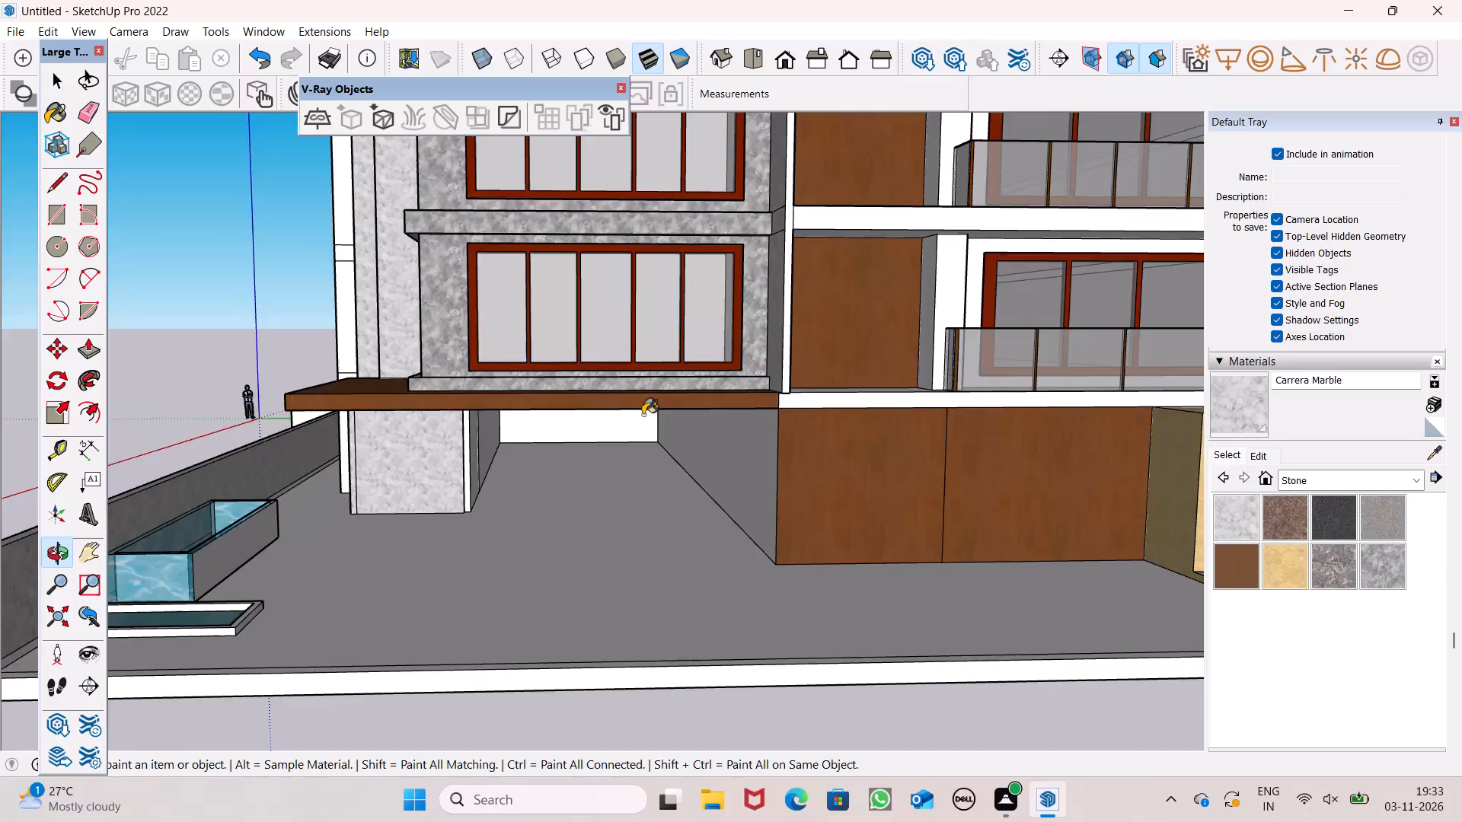
{"action": "scroll", "coordinate": [643, 415], "scroll_direction": "up", "scroll_amount": 4}
{"action": "left_click", "coordinate": [481, 440]}
{"action": "left_click", "coordinate": [250, 492]}
{"action": "left_click", "coordinate": [210, 525]}
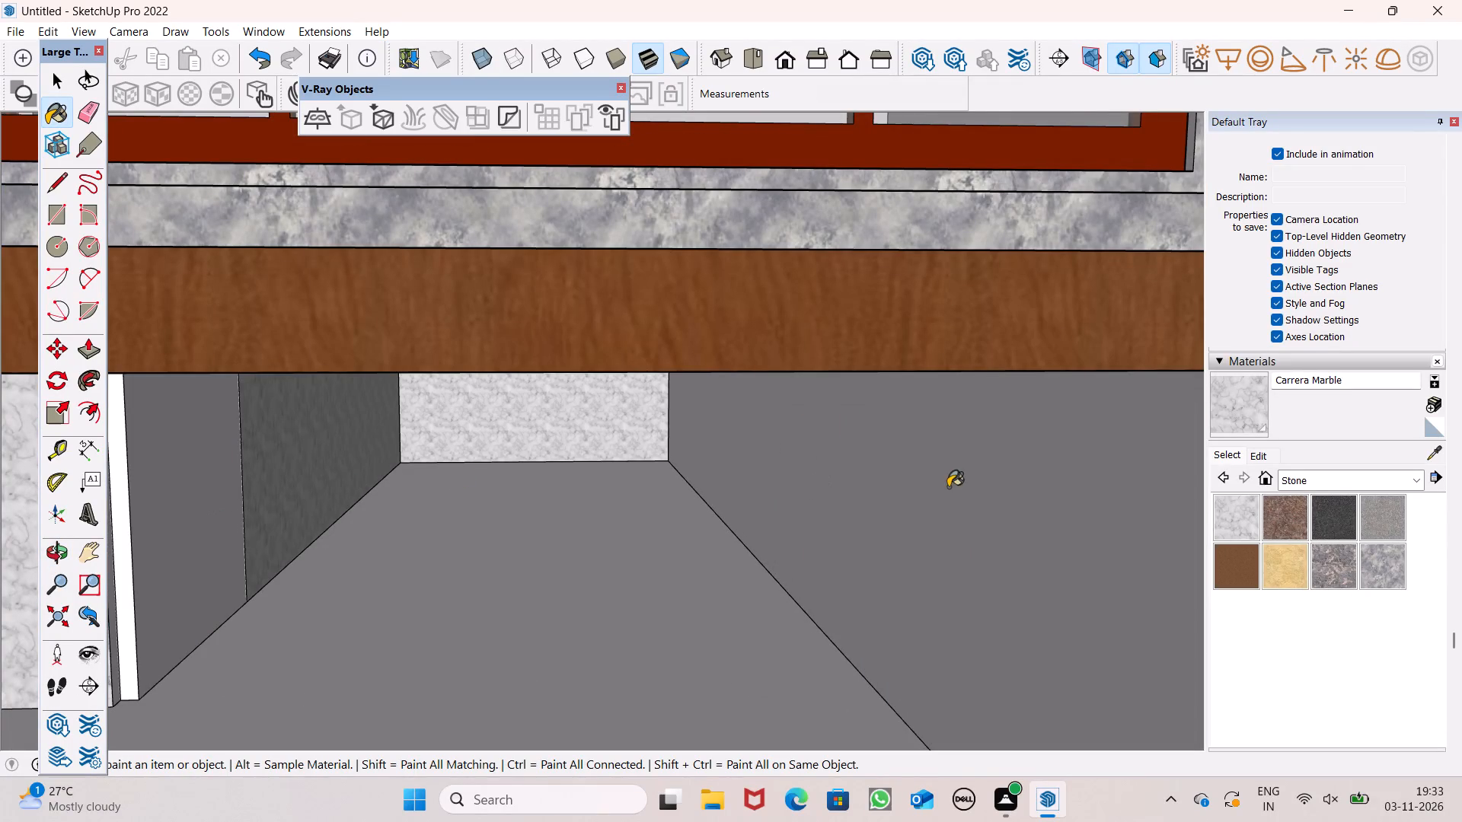
{"action": "left_click", "coordinate": [948, 487]}
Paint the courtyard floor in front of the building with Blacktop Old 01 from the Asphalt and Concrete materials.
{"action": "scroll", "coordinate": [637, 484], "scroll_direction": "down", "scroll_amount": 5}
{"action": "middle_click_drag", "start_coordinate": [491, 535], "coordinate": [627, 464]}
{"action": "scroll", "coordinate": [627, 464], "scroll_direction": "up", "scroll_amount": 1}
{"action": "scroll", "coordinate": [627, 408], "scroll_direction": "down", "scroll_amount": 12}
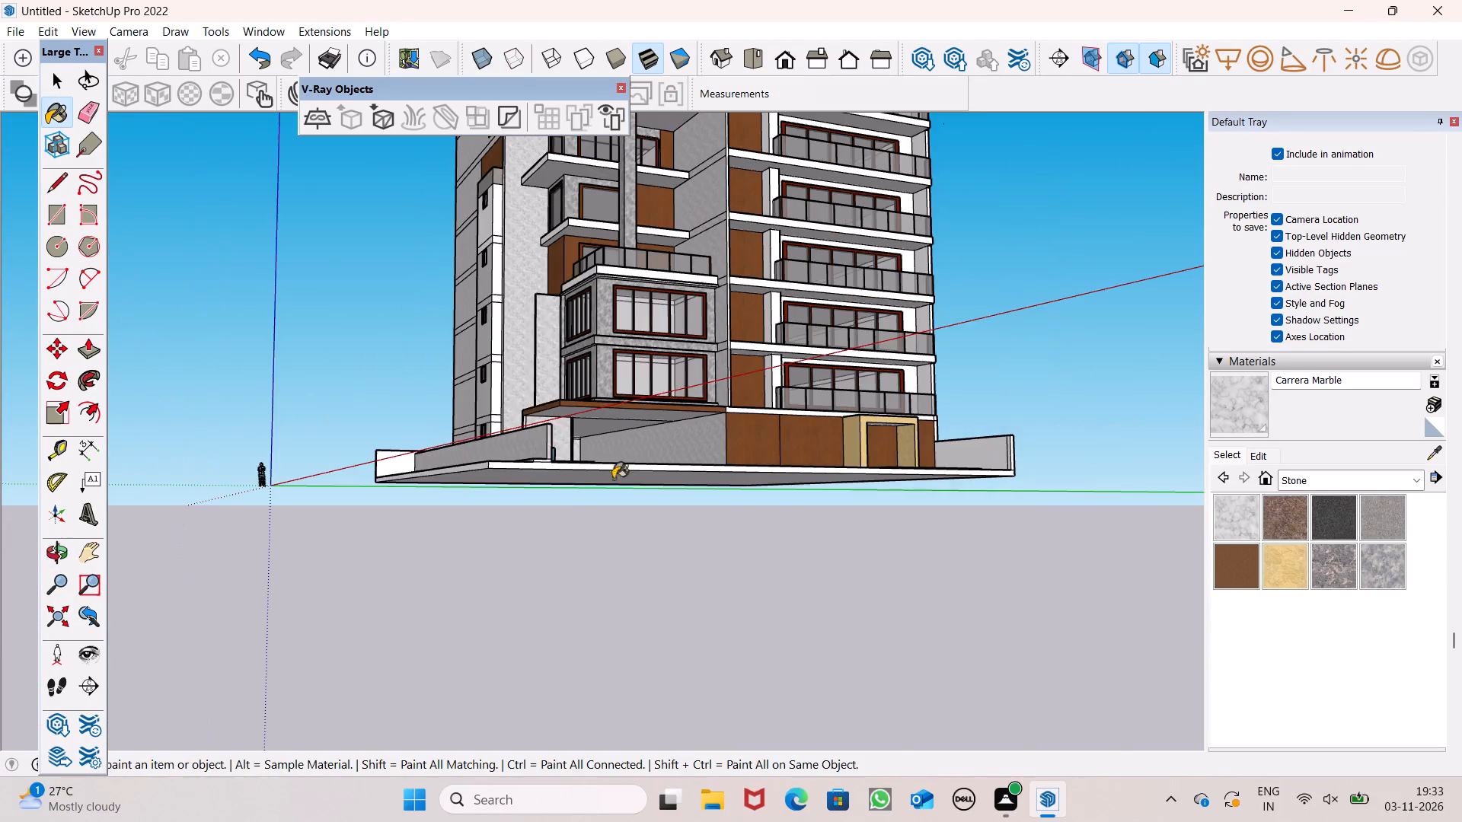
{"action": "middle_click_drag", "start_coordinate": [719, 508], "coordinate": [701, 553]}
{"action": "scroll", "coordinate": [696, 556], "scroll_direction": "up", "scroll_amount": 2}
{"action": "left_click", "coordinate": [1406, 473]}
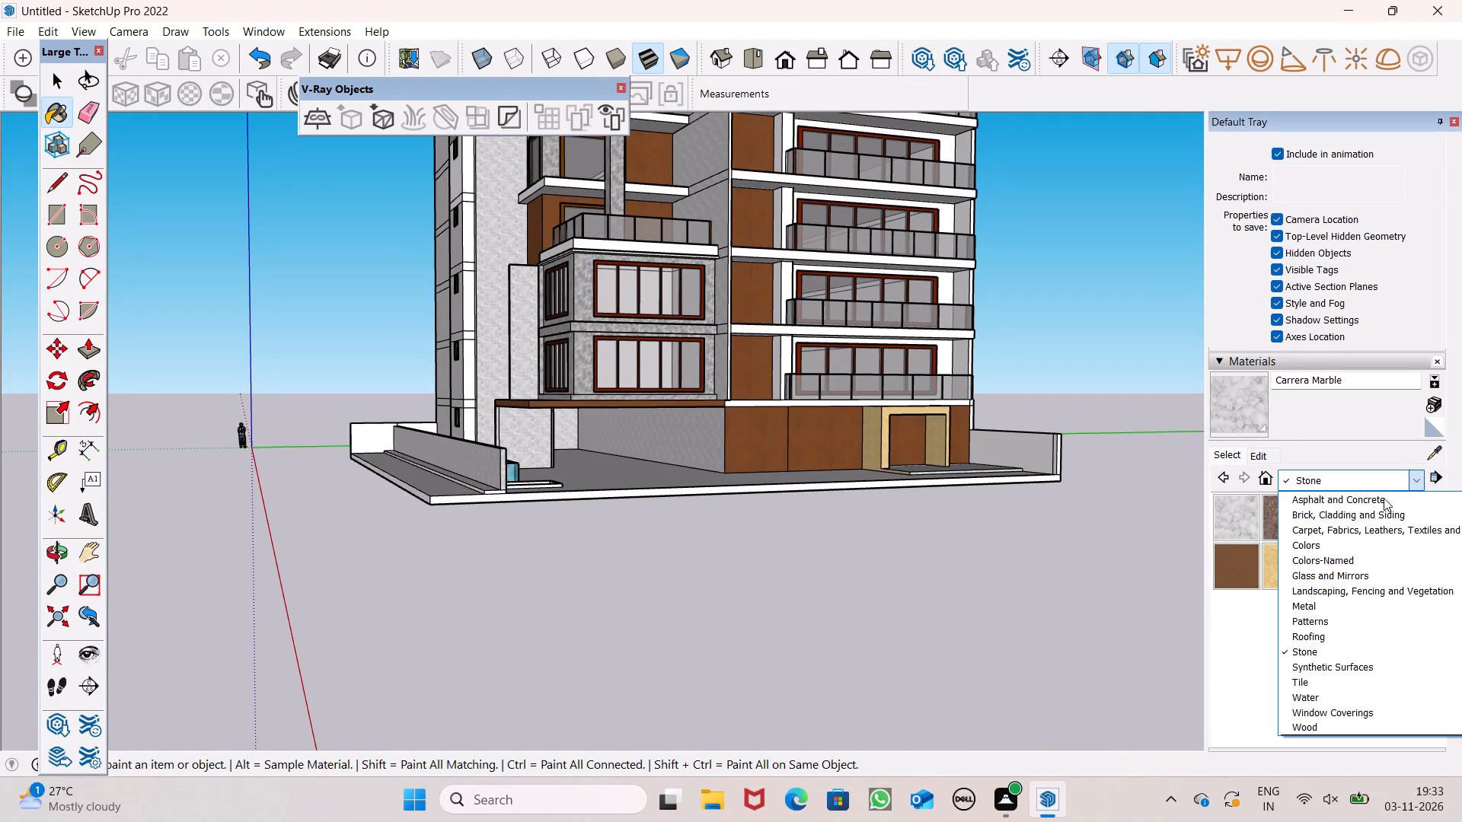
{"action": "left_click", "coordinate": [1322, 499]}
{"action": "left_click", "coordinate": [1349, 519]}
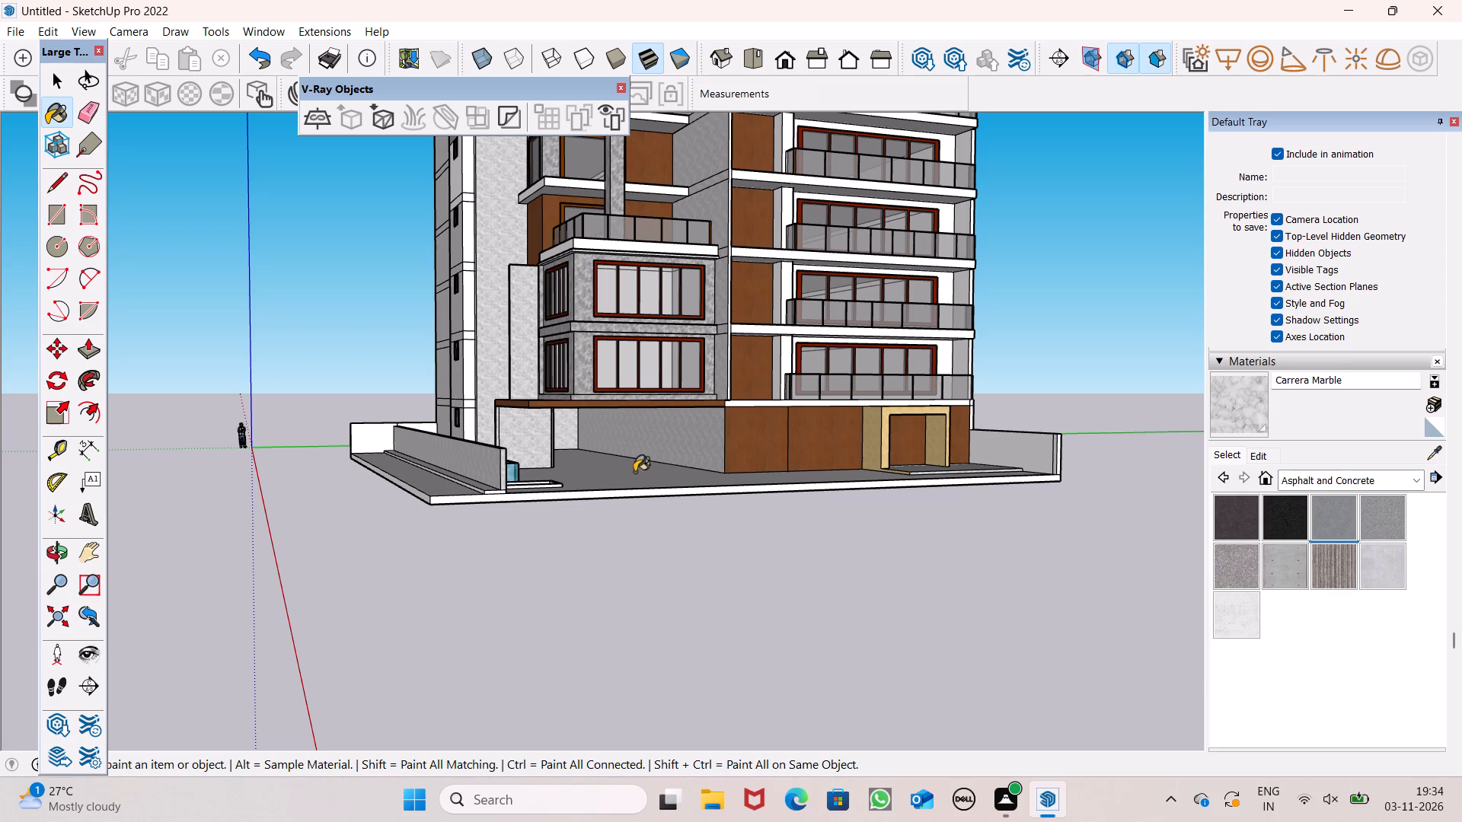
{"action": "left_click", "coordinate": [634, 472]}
Paint the courtyard floor with Concrete Form 4x8 from the Asphalt and Concrete materials.
{"action": "middle_click_drag", "start_coordinate": [769, 553], "coordinate": [698, 735]}
{"action": "scroll", "coordinate": [769, 659], "scroll_direction": "down", "scroll_amount": 2}
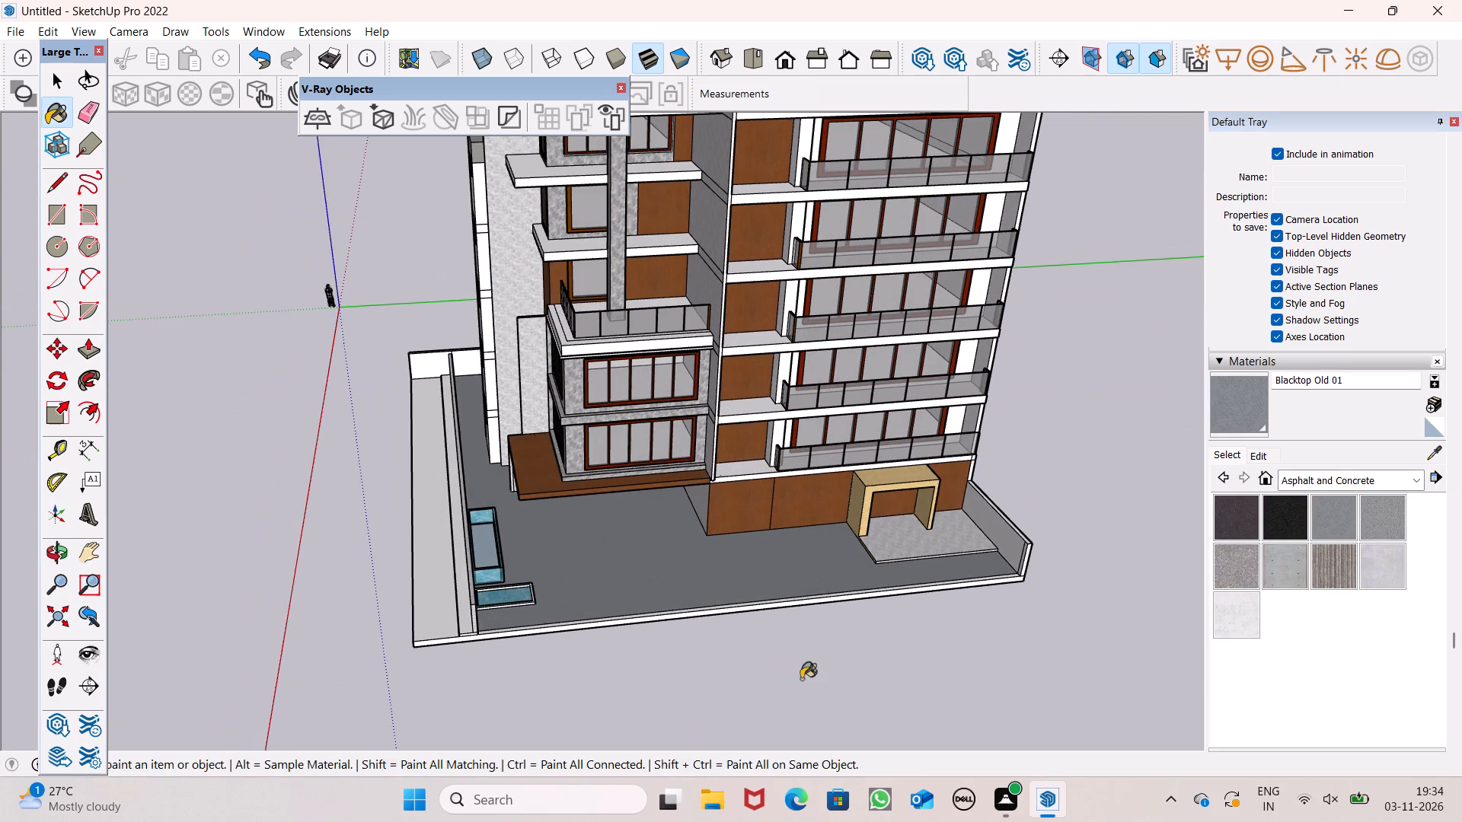
{"action": "middle_click_drag", "start_coordinate": [819, 703], "coordinate": [1017, 562]}
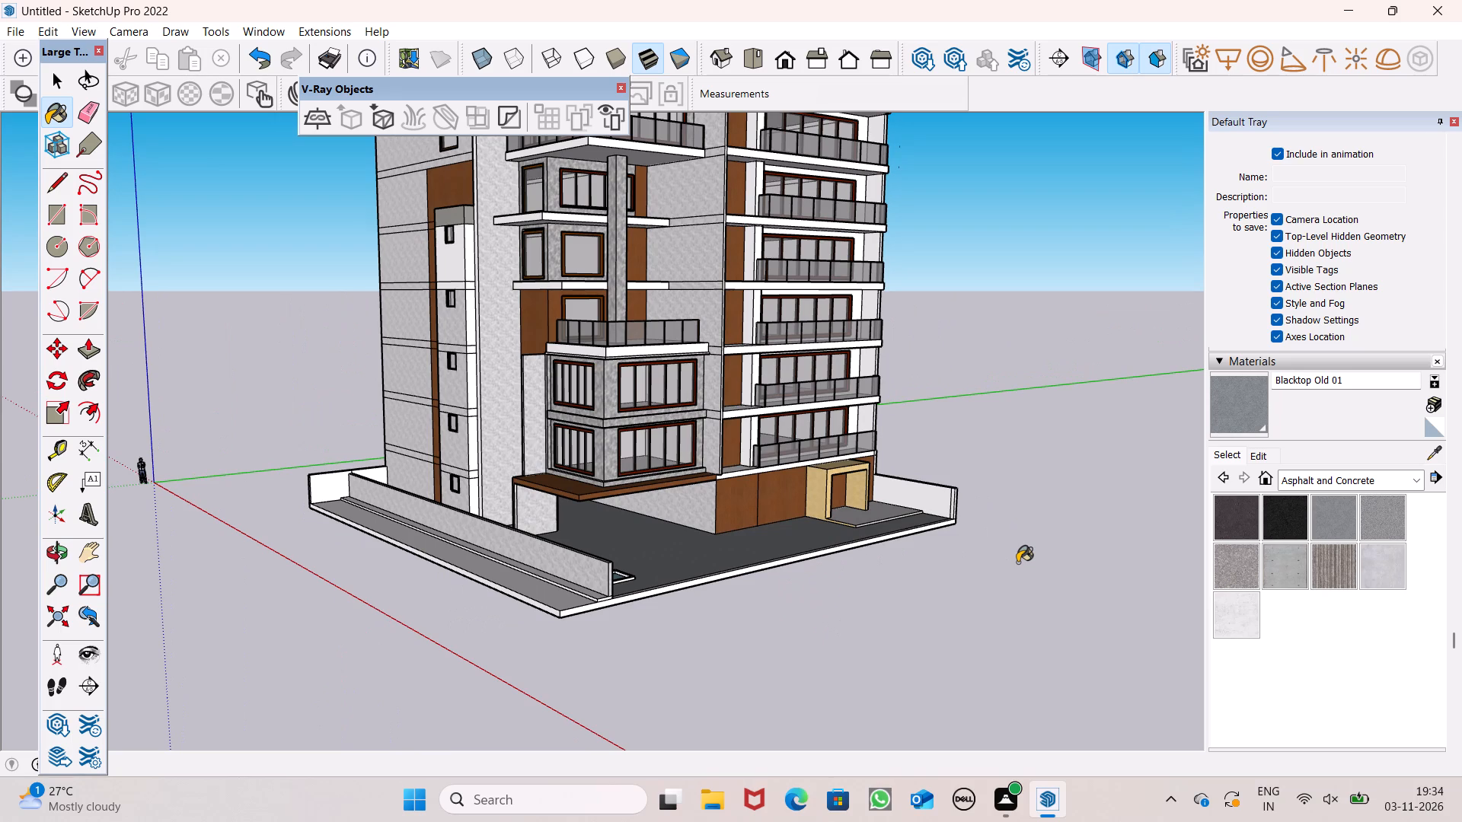
{"action": "middle_click_drag", "start_coordinate": [654, 620], "coordinate": [91, 662]}
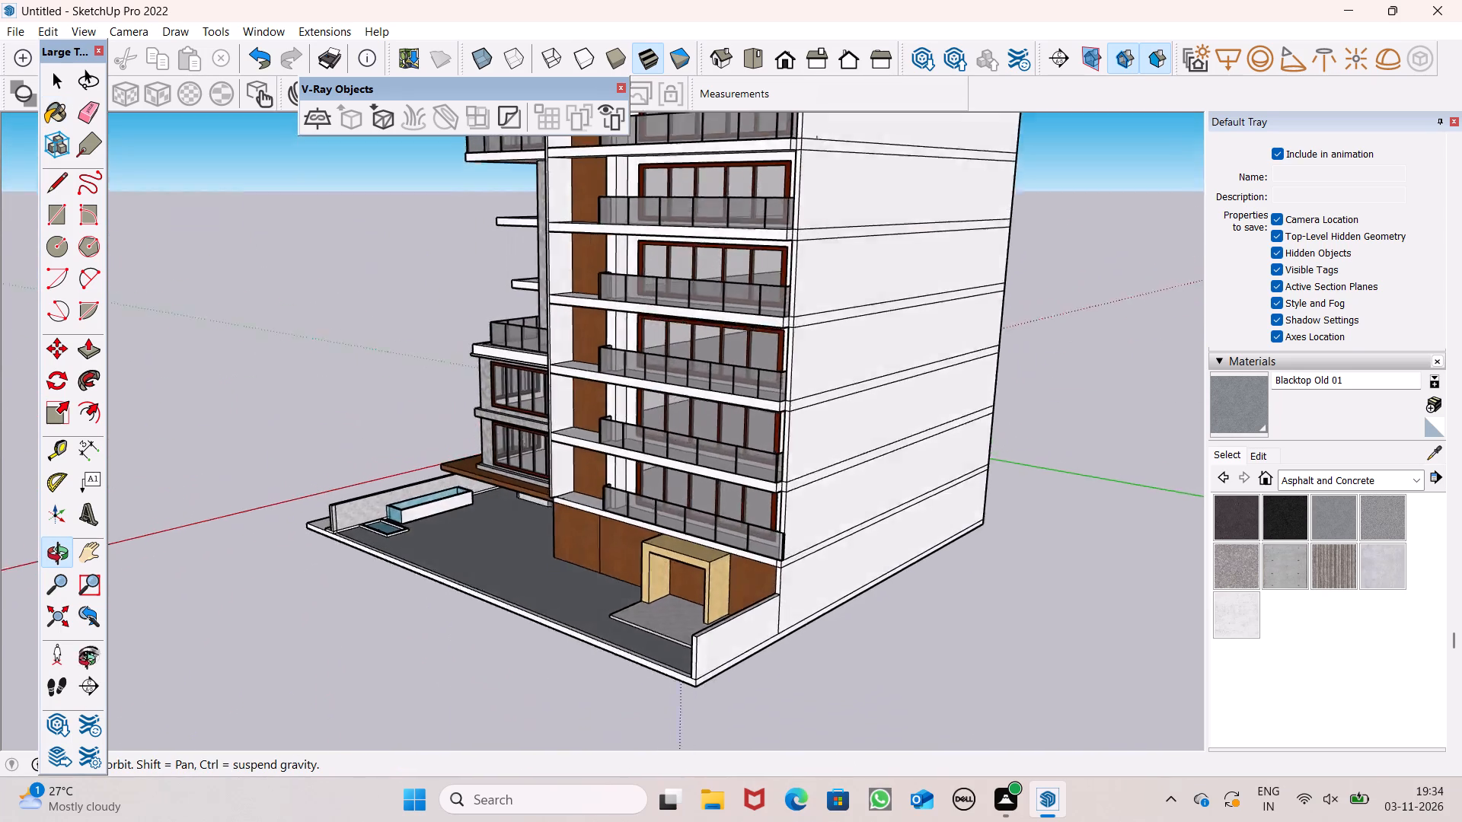
{"action": "middle_click_drag", "start_coordinate": [91, 662], "coordinate": [249, 648]}
{"action": "left_click", "coordinate": [1279, 566]}
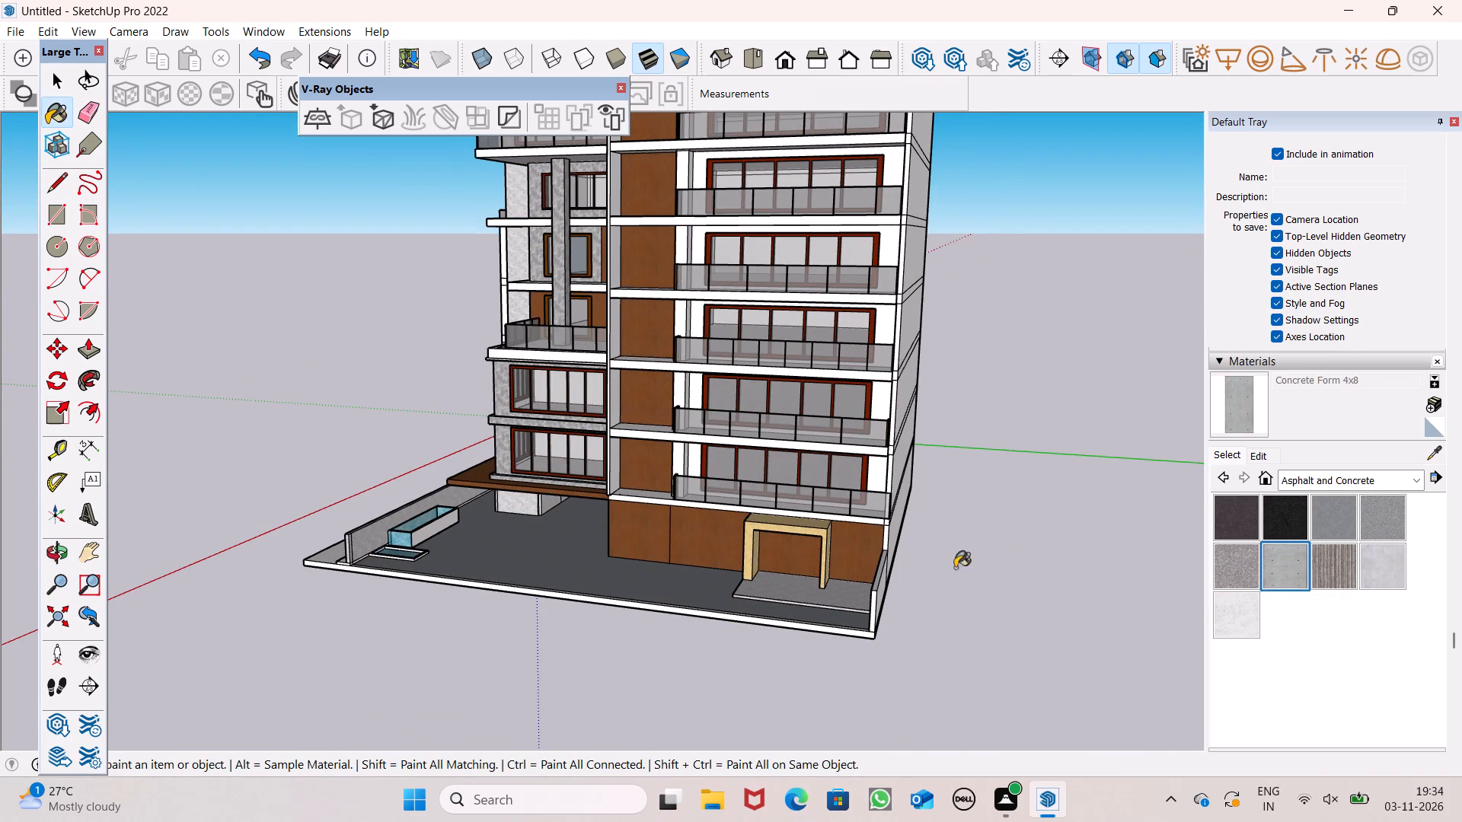
{"action": "left_click", "coordinate": [573, 569]}
{"action": "middle_click_drag", "start_coordinate": [535, 612], "coordinate": [748, 562]}
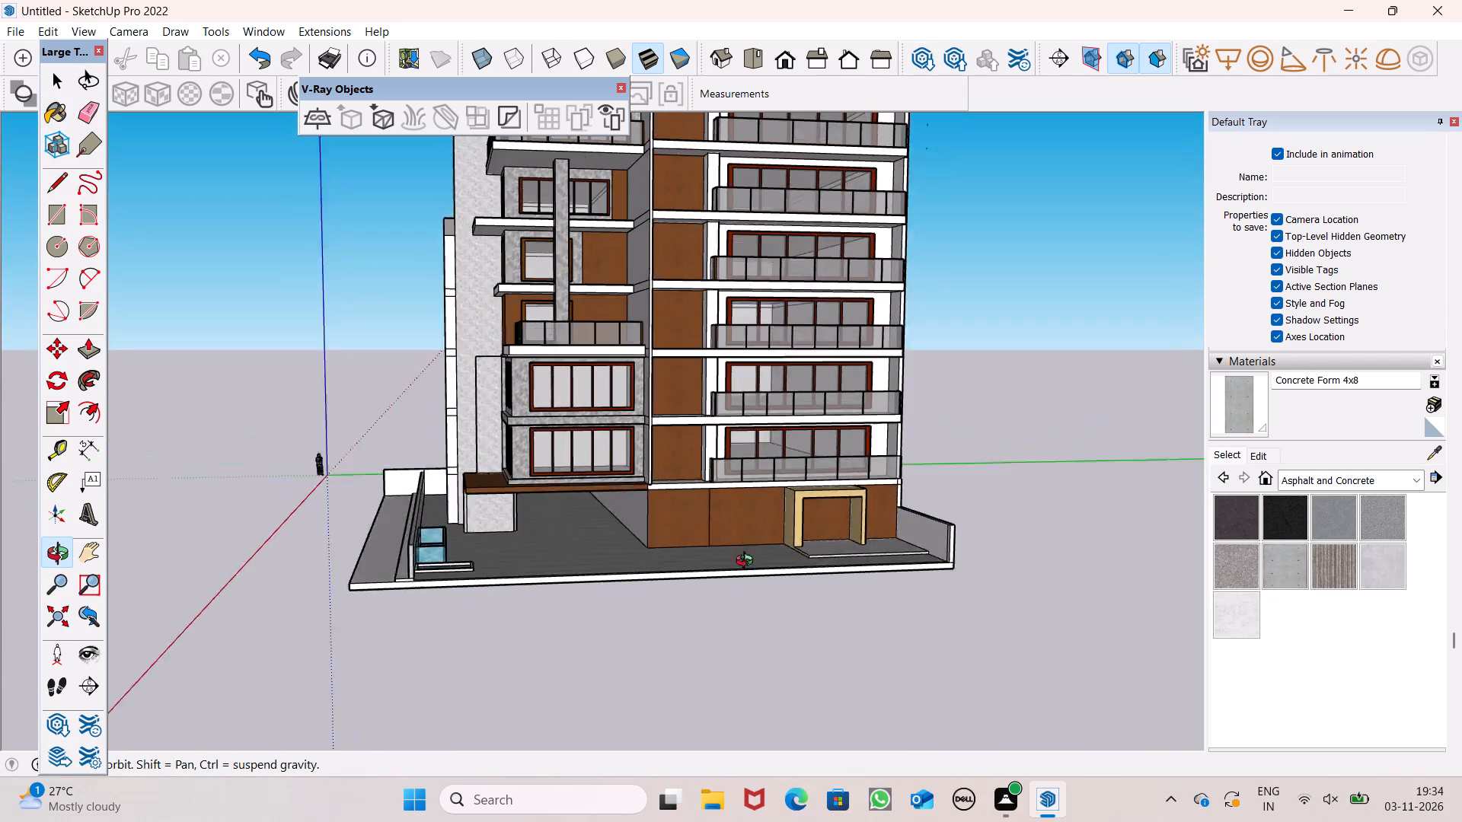
{"action": "middle_click_drag", "start_coordinate": [748, 562], "coordinate": [841, 495]}
{"action": "scroll", "coordinate": [840, 494], "scroll_direction": "up", "scroll_amount": 1}
{"action": "scroll", "coordinate": [718, 495], "scroll_direction": "down", "scroll_amount": 1}
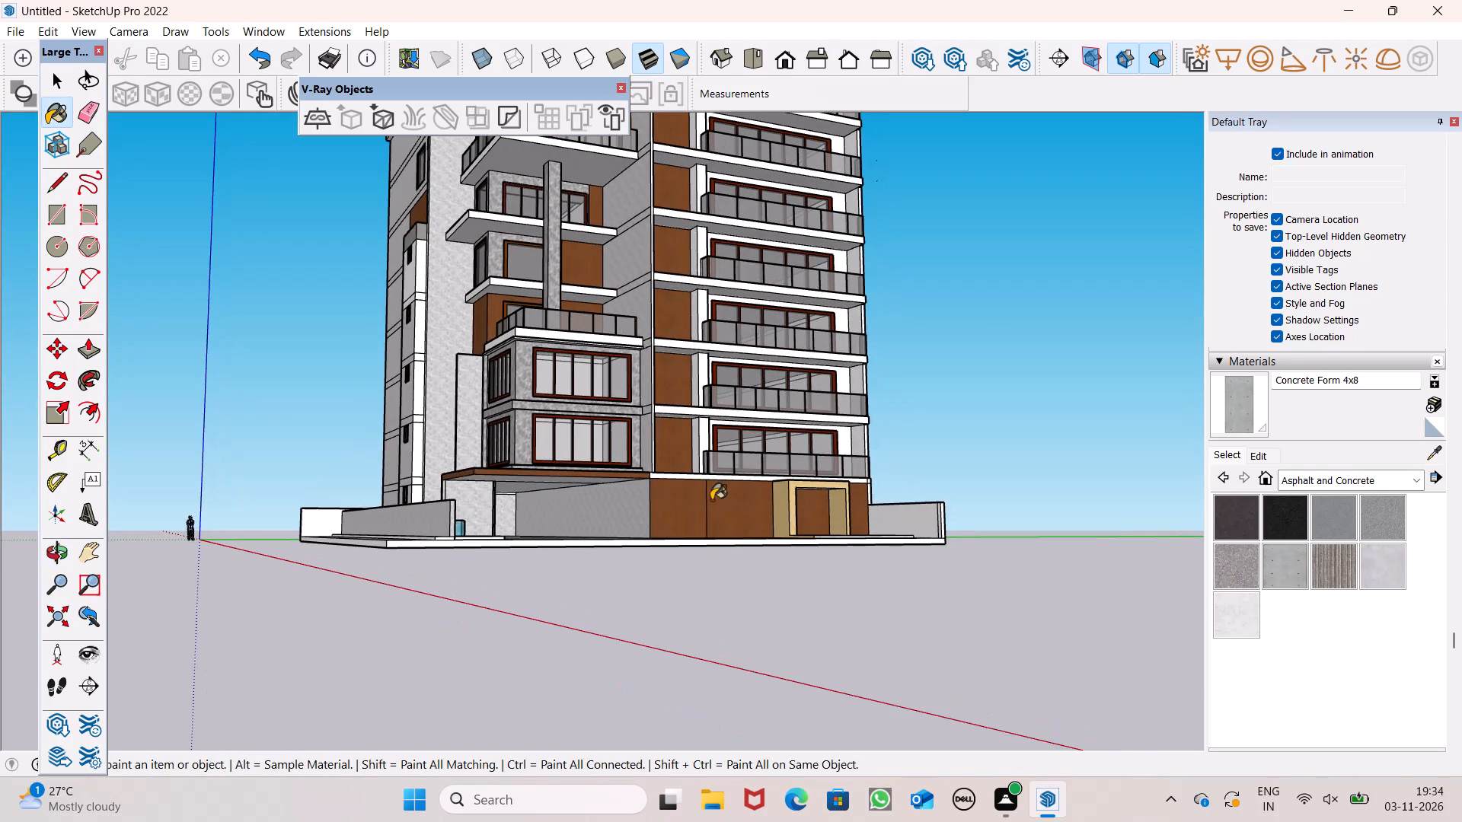
{"action": "key", "text": "space"}
Draw a rectangle about 15' by 3' 5" on the boundary wall's outer face, near the end by the basin and pool.
{"action": "scroll", "coordinate": [611, 505], "scroll_direction": "down", "scroll_amount": 1}
{"action": "middle_click_drag", "start_coordinate": [450, 532], "coordinate": [848, 626]}
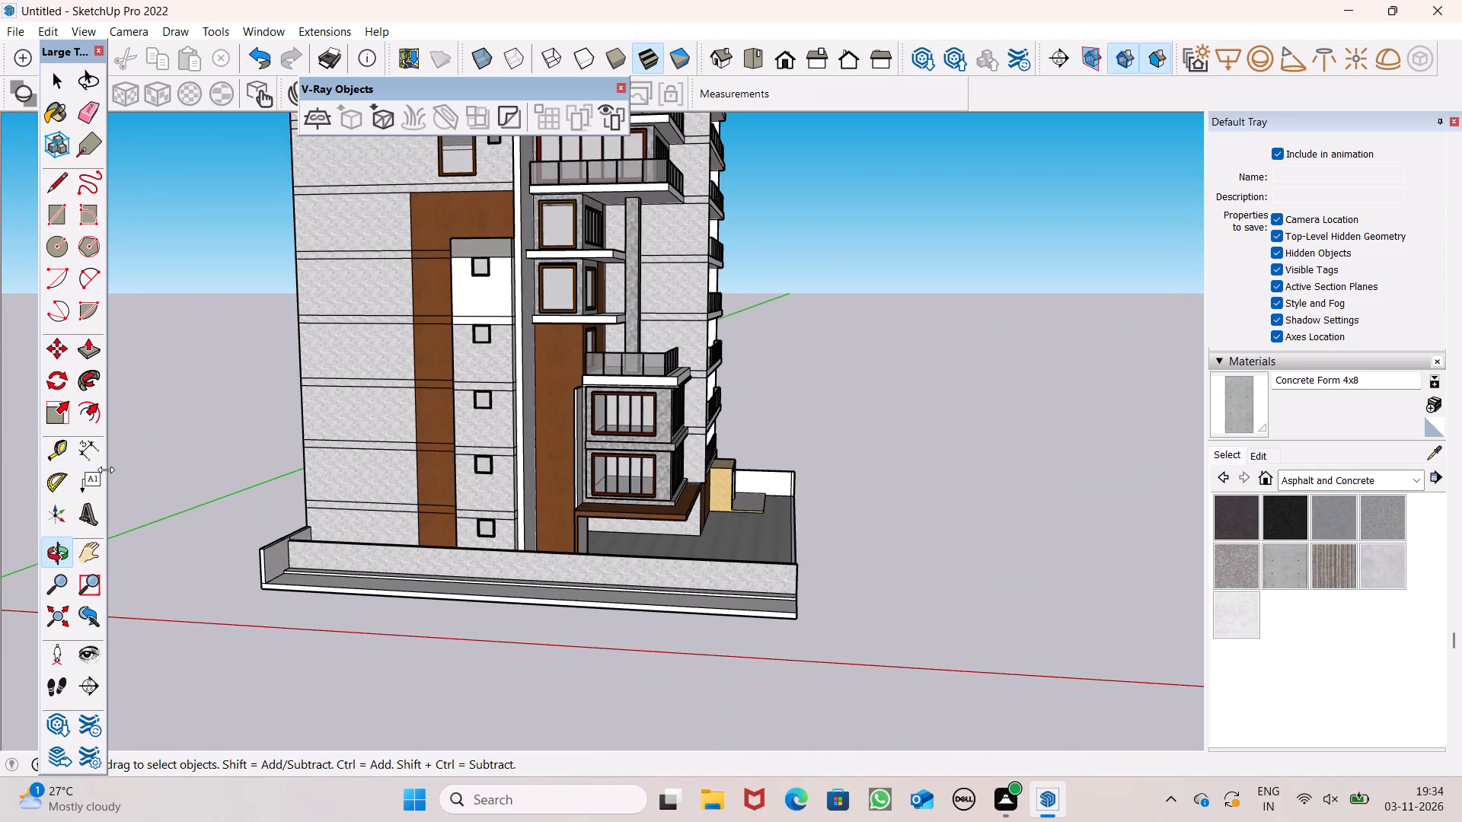
{"action": "left_click", "coordinate": [55, 220]}
{"action": "middle_click", "coordinate": [460, 578]}
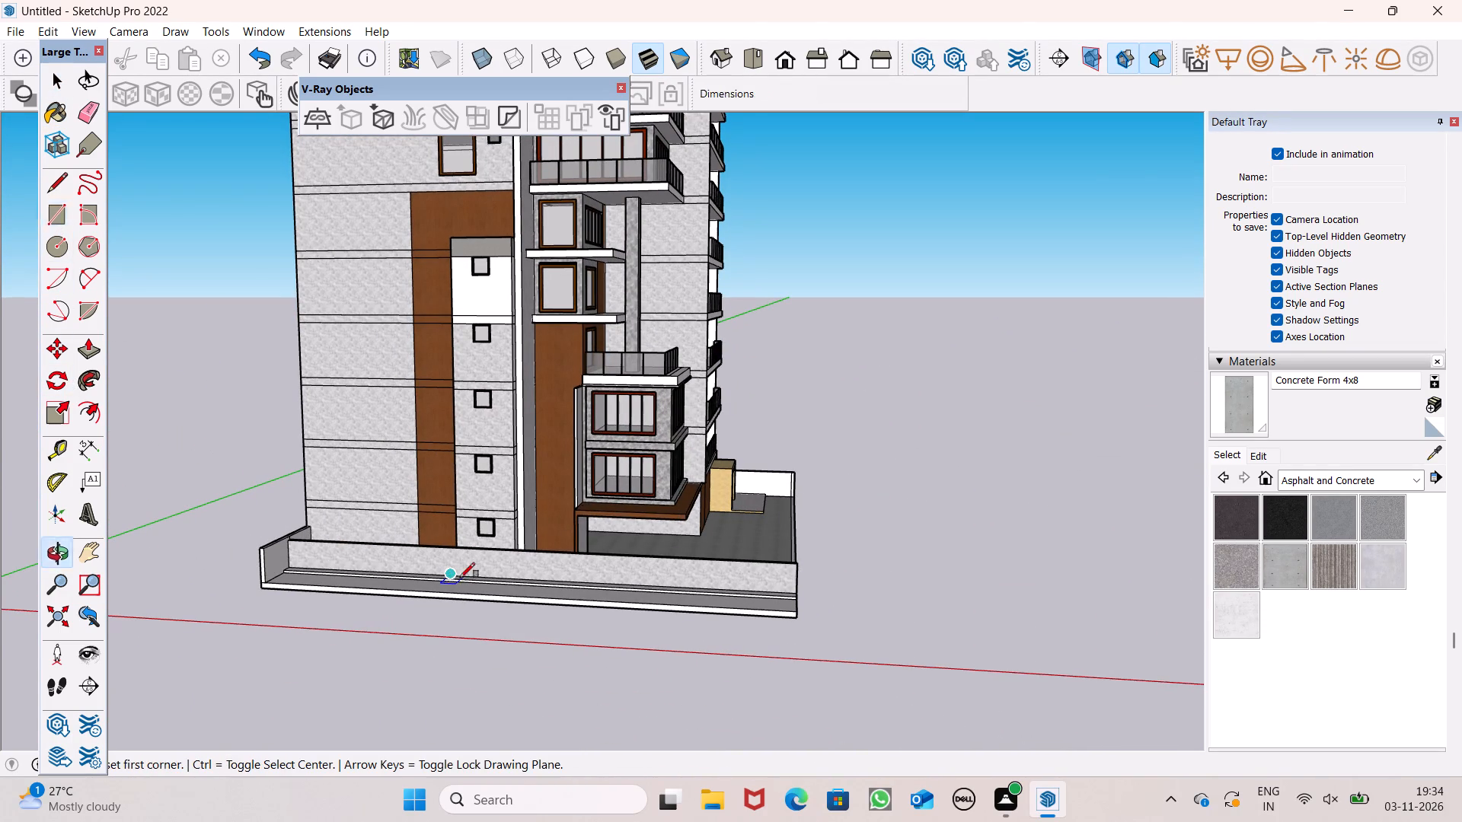
{"action": "scroll", "coordinate": [460, 576], "scroll_direction": "up", "scroll_amount": 2}
{"action": "scroll", "coordinate": [456, 578], "scroll_direction": "down", "scroll_amount": 1}
{"action": "middle_click_drag", "start_coordinate": [517, 652], "coordinate": [586, 658]}
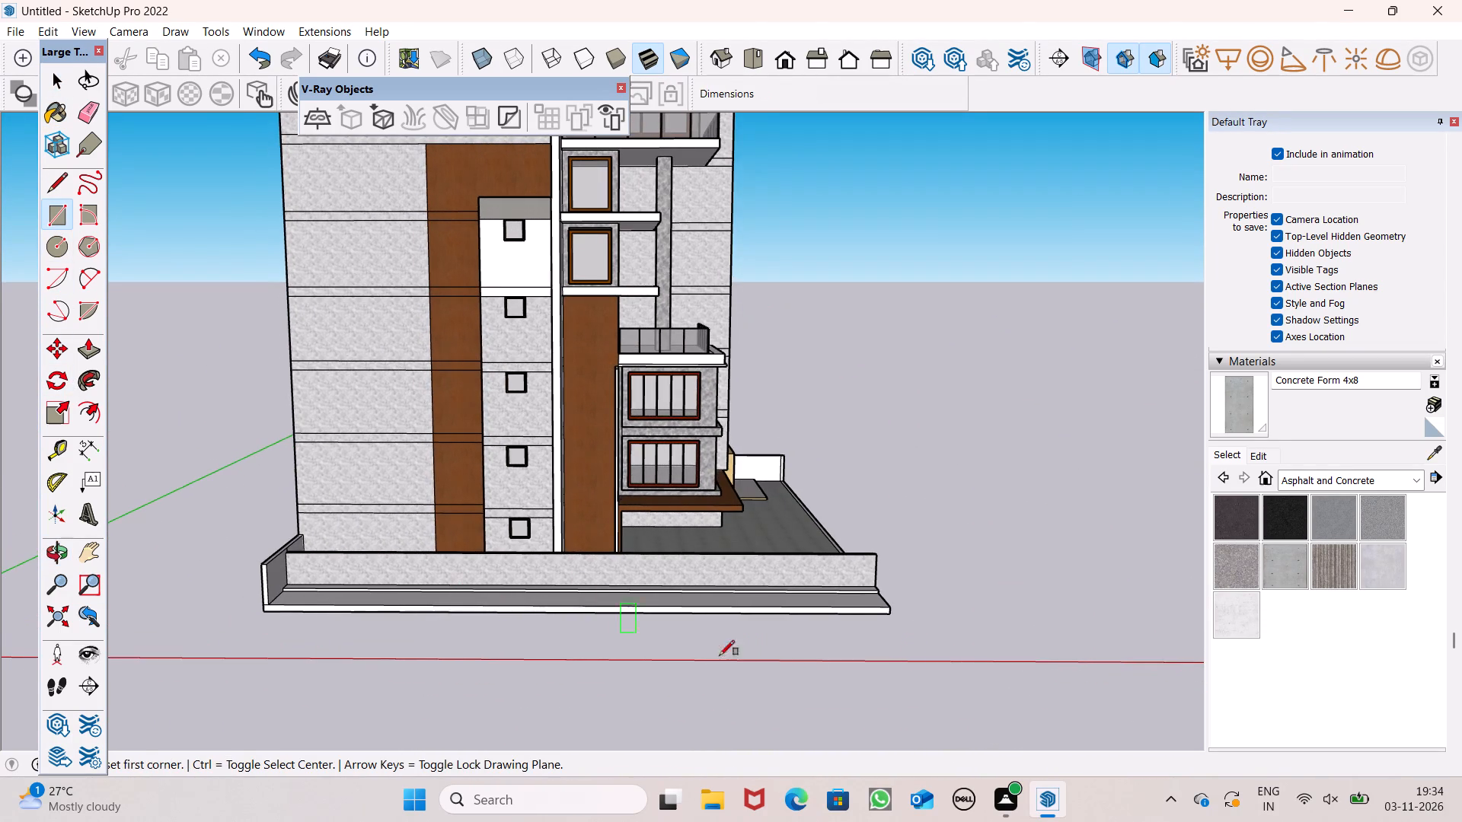
{"action": "scroll", "coordinate": [933, 654], "scroll_direction": "up", "scroll_amount": 7}
{"action": "scroll", "coordinate": [665, 579], "scroll_direction": "up", "scroll_amount": 5}
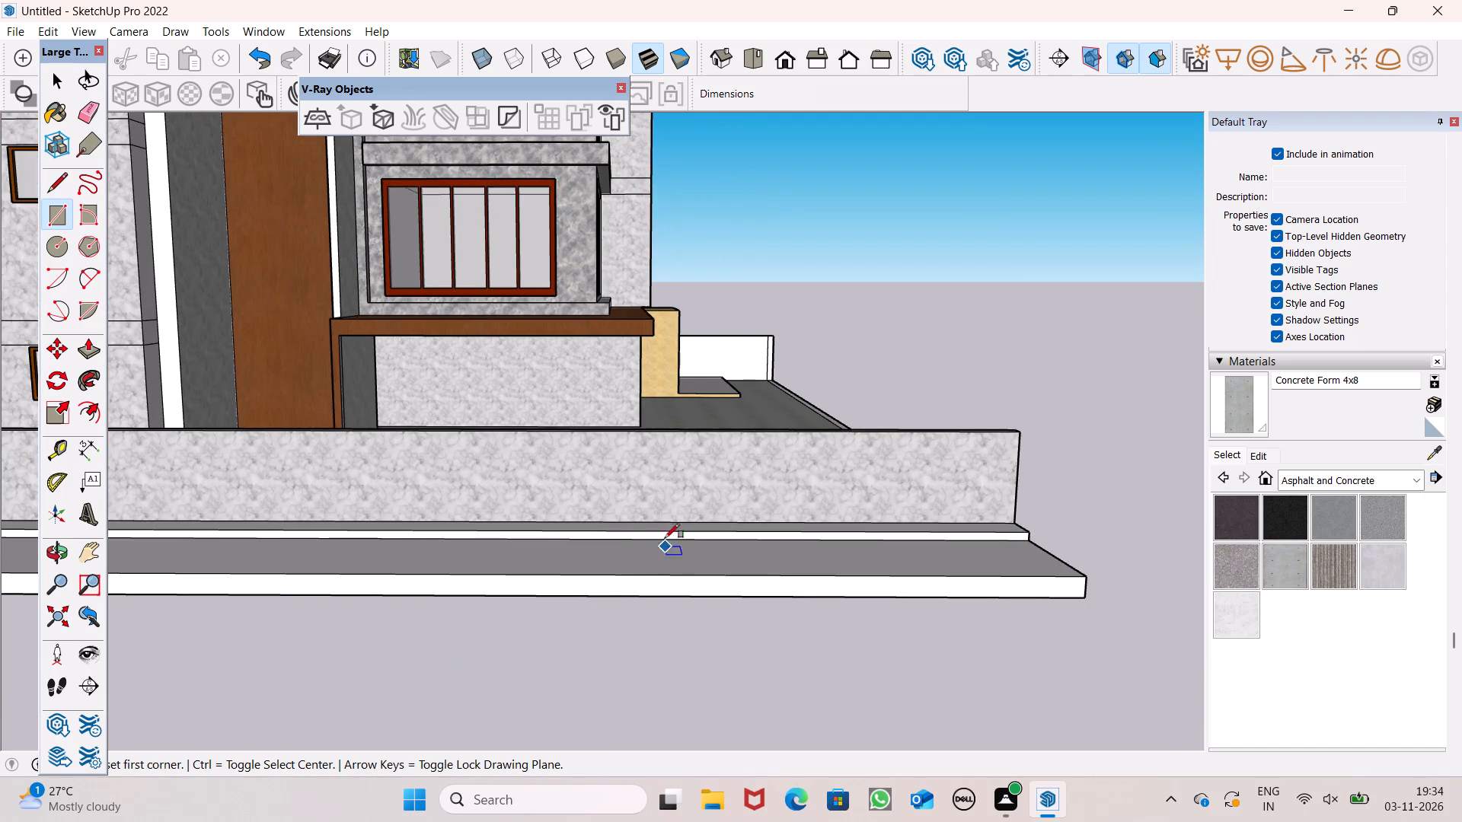
{"action": "scroll", "coordinate": [597, 467], "scroll_direction": "up", "scroll_amount": 3}
{"action": "left_click", "coordinate": [459, 440]}
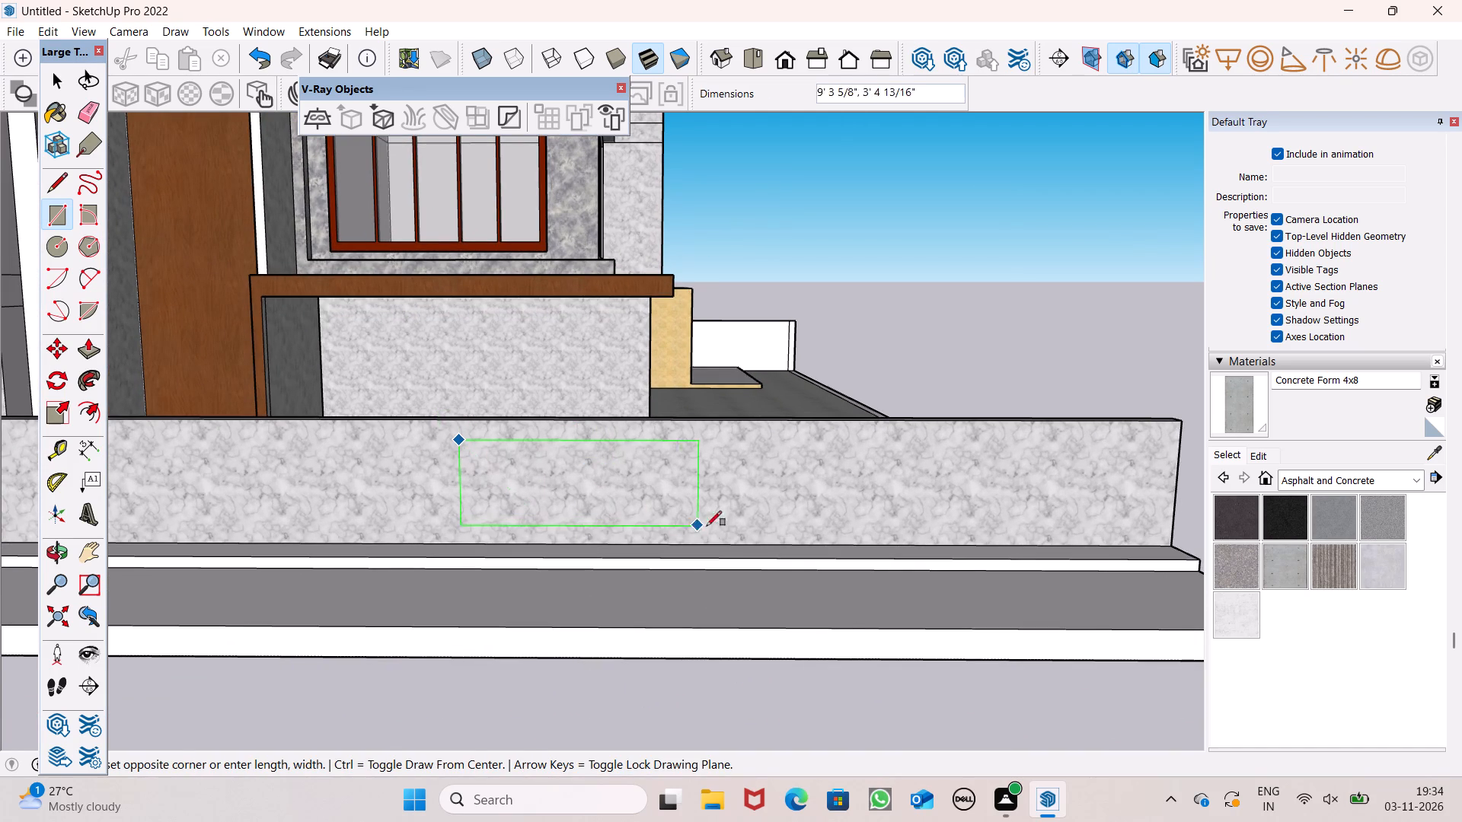
{"action": "left_click", "coordinate": [843, 527]}
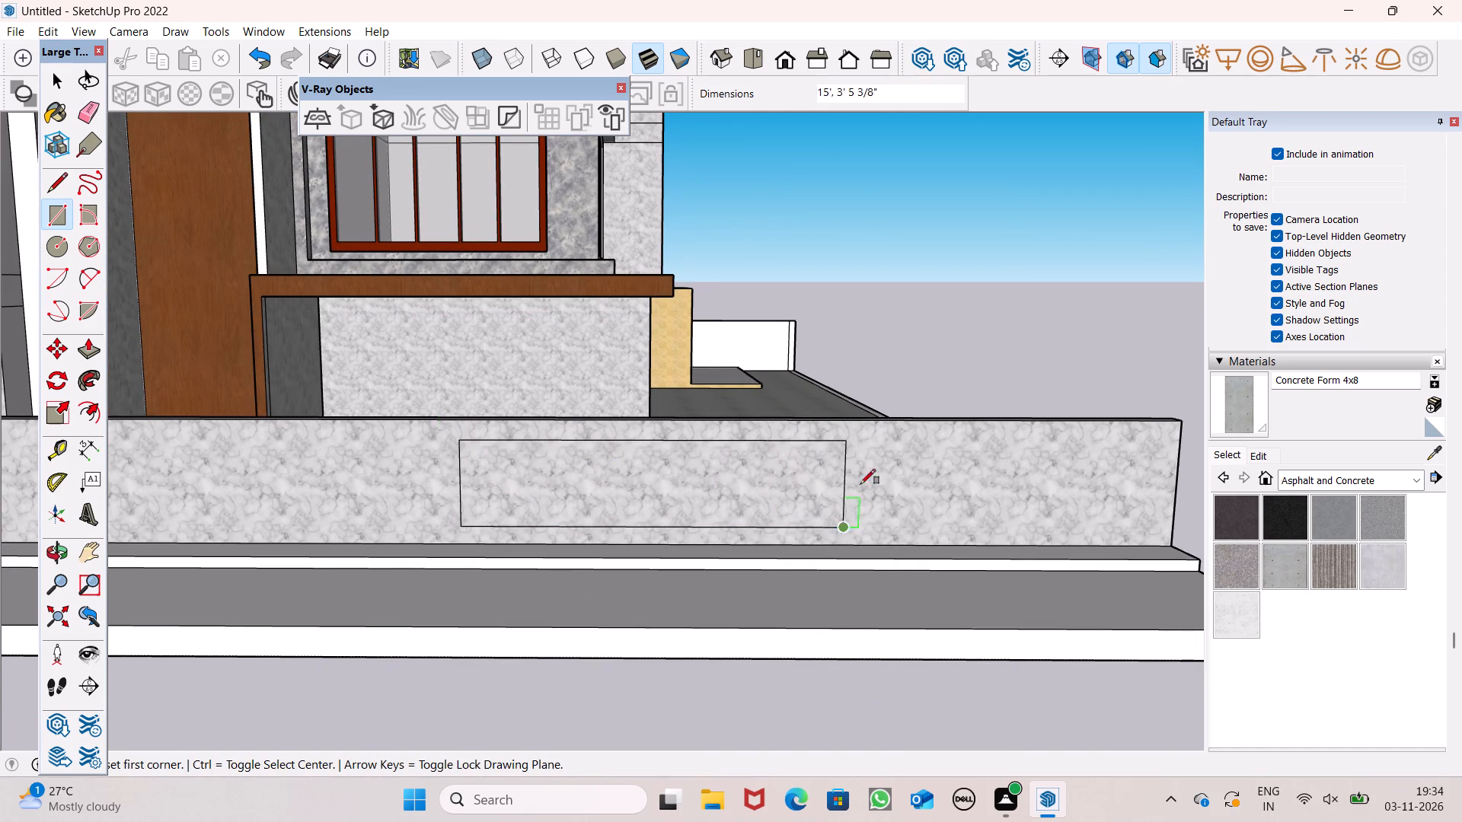
Draw a second wide rectangle of similar height on the boundary wall's outer face, toward its far end.
{"action": "scroll", "coordinate": [874, 425], "scroll_direction": "down", "scroll_amount": 5}
{"action": "scroll", "coordinate": [1003, 432], "scroll_direction": "down", "scroll_amount": 5}
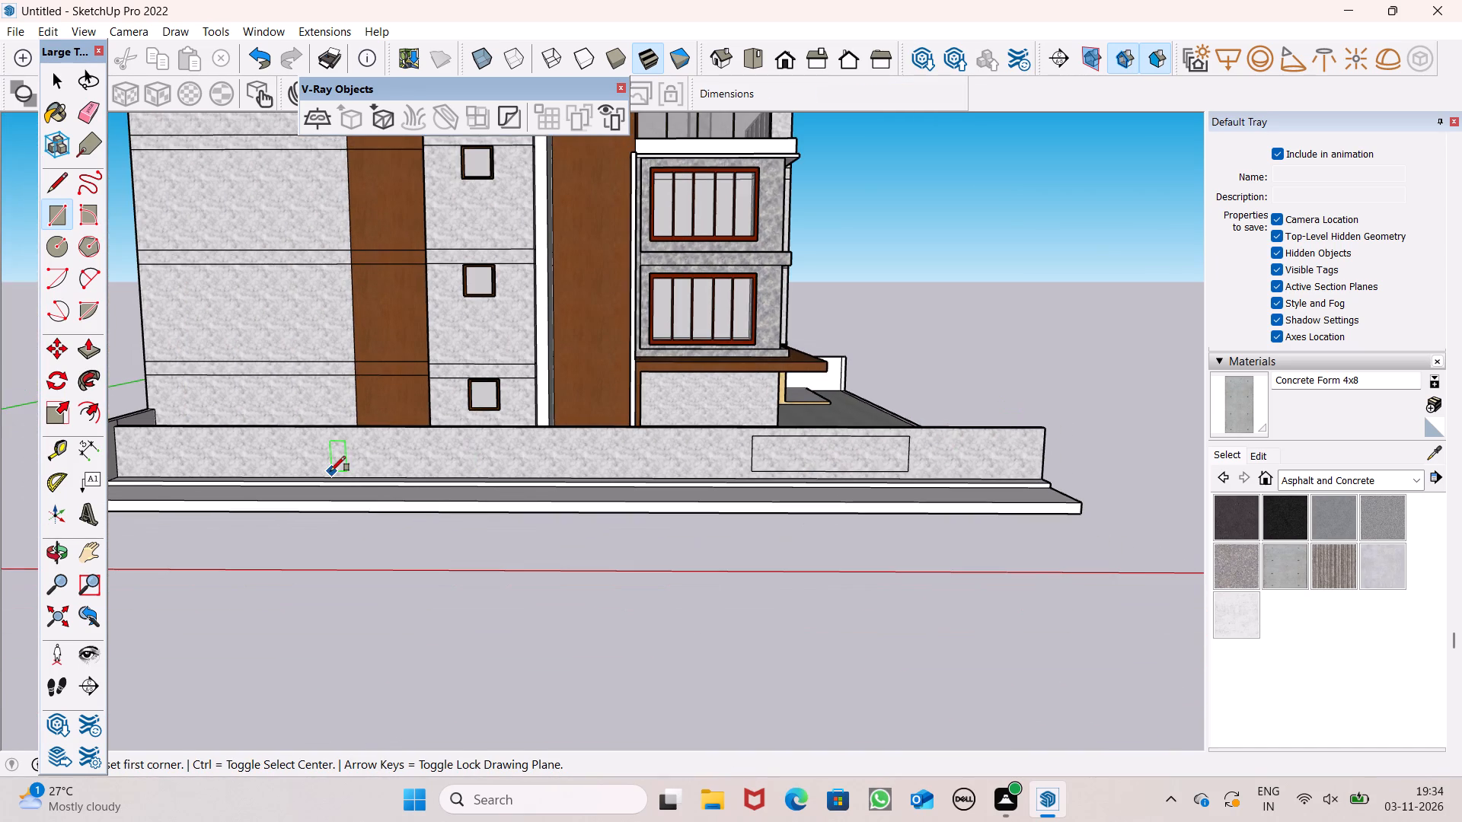
{"action": "scroll", "coordinate": [458, 461], "scroll_direction": "up", "scroll_amount": 5}
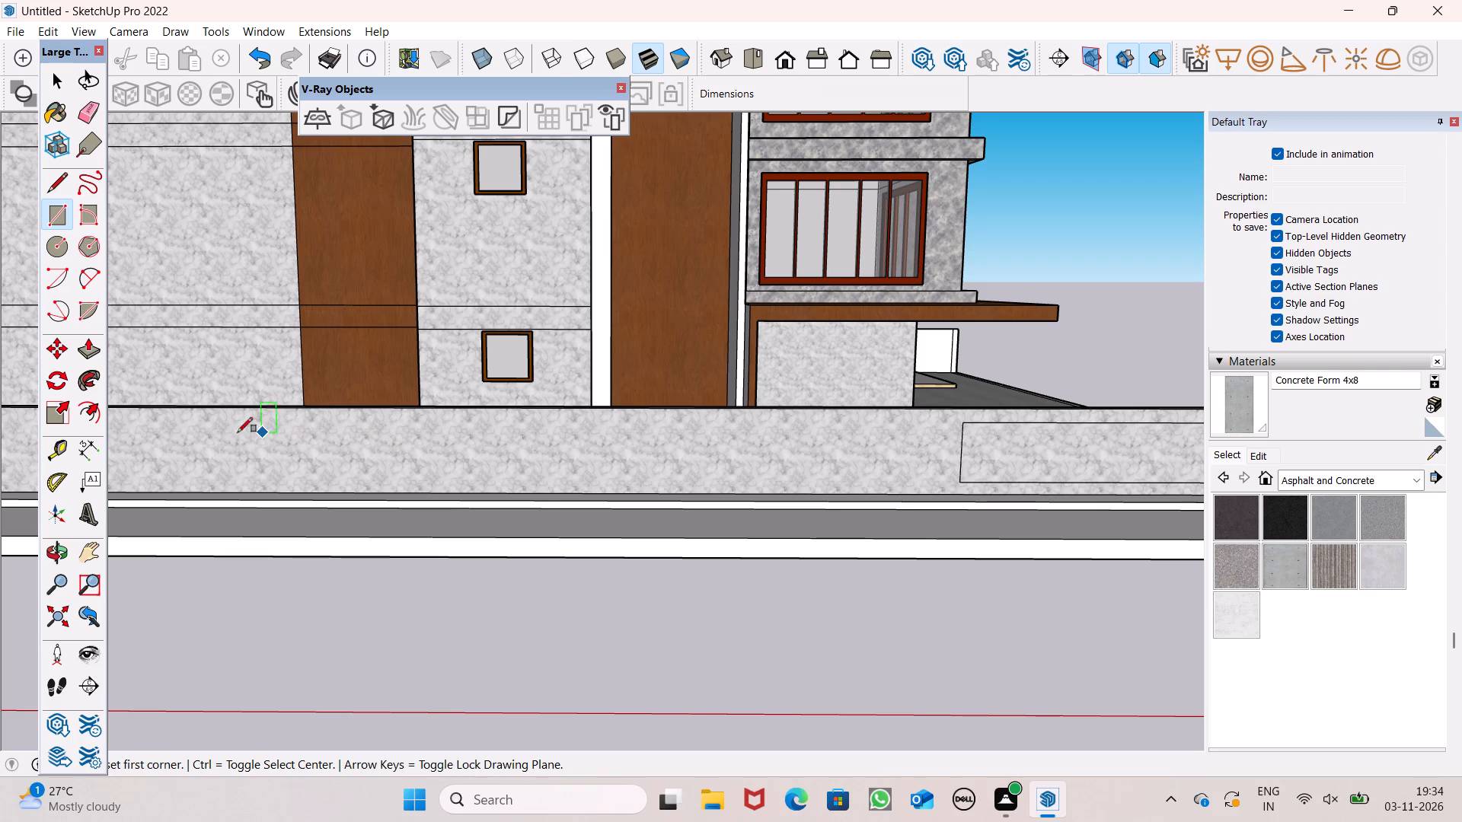
{"action": "left_click_drag", "start_coordinate": [235, 425], "coordinate": [247, 443]}
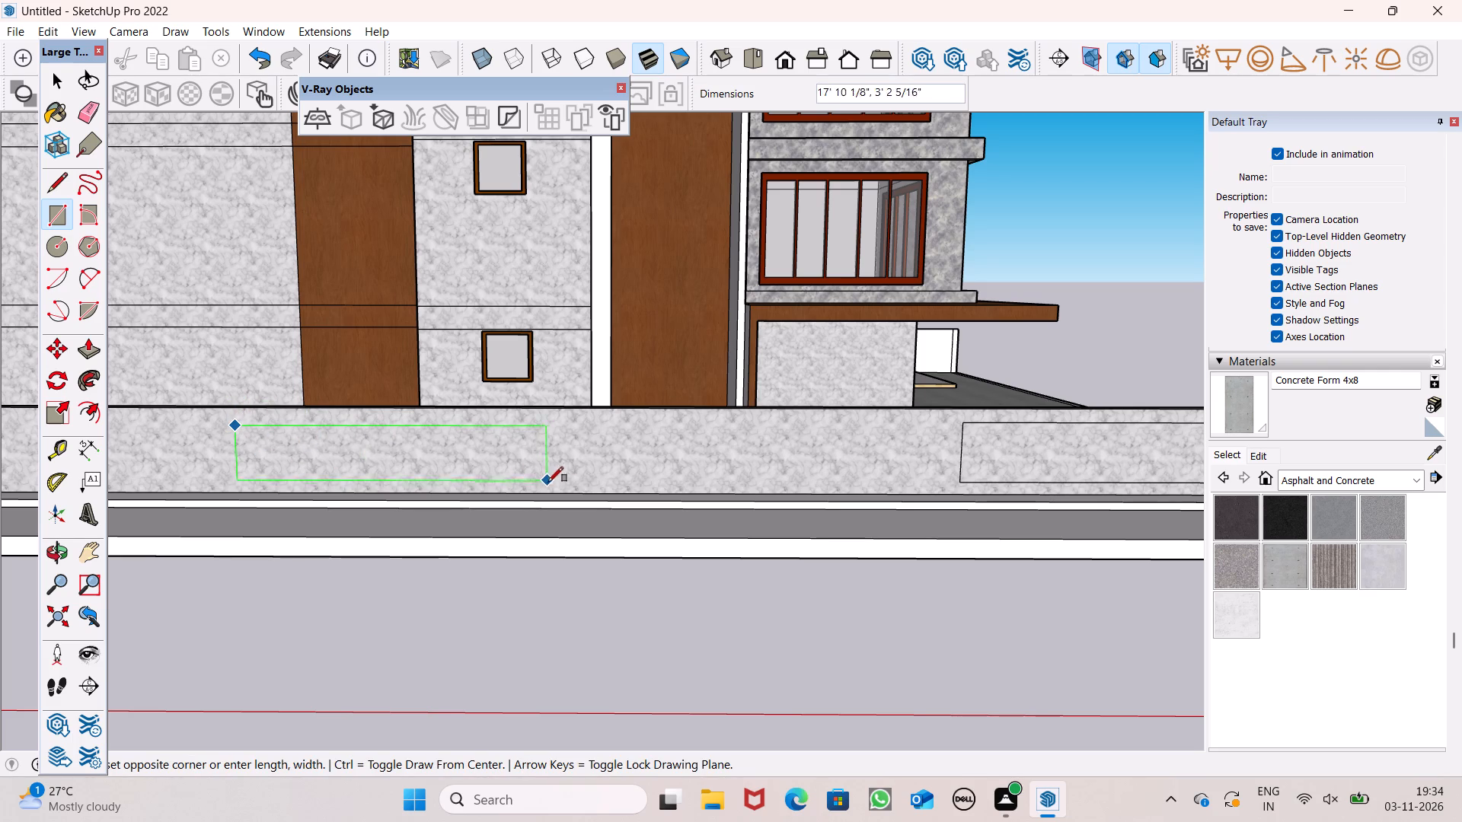
{"action": "left_click", "coordinate": [576, 485]}
{"action": "key", "text": "space"}
Push/Pull the two rectangles on the boundary wall slightly outward to form raised panels.
{"action": "scroll", "coordinate": [569, 424], "scroll_direction": "down", "scroll_amount": 2}
{"action": "middle_click_drag", "start_coordinate": [653, 504], "coordinate": [662, 570]}
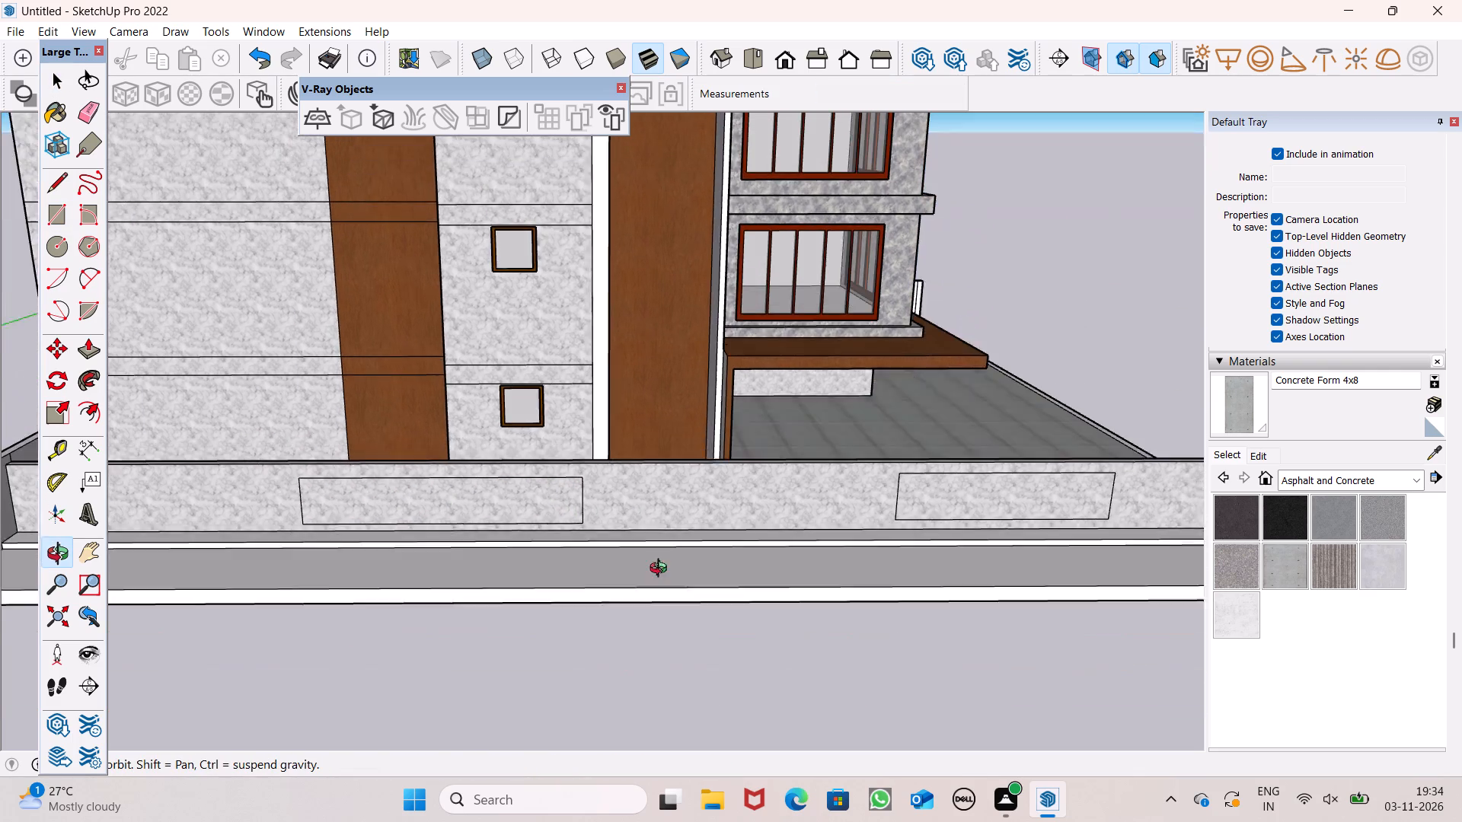
{"action": "middle_click_drag", "start_coordinate": [662, 570], "coordinate": [663, 585]}
{"action": "left_click", "coordinate": [85, 356]}
{"action": "scroll", "coordinate": [568, 495], "scroll_direction": "up", "scroll_amount": 1}
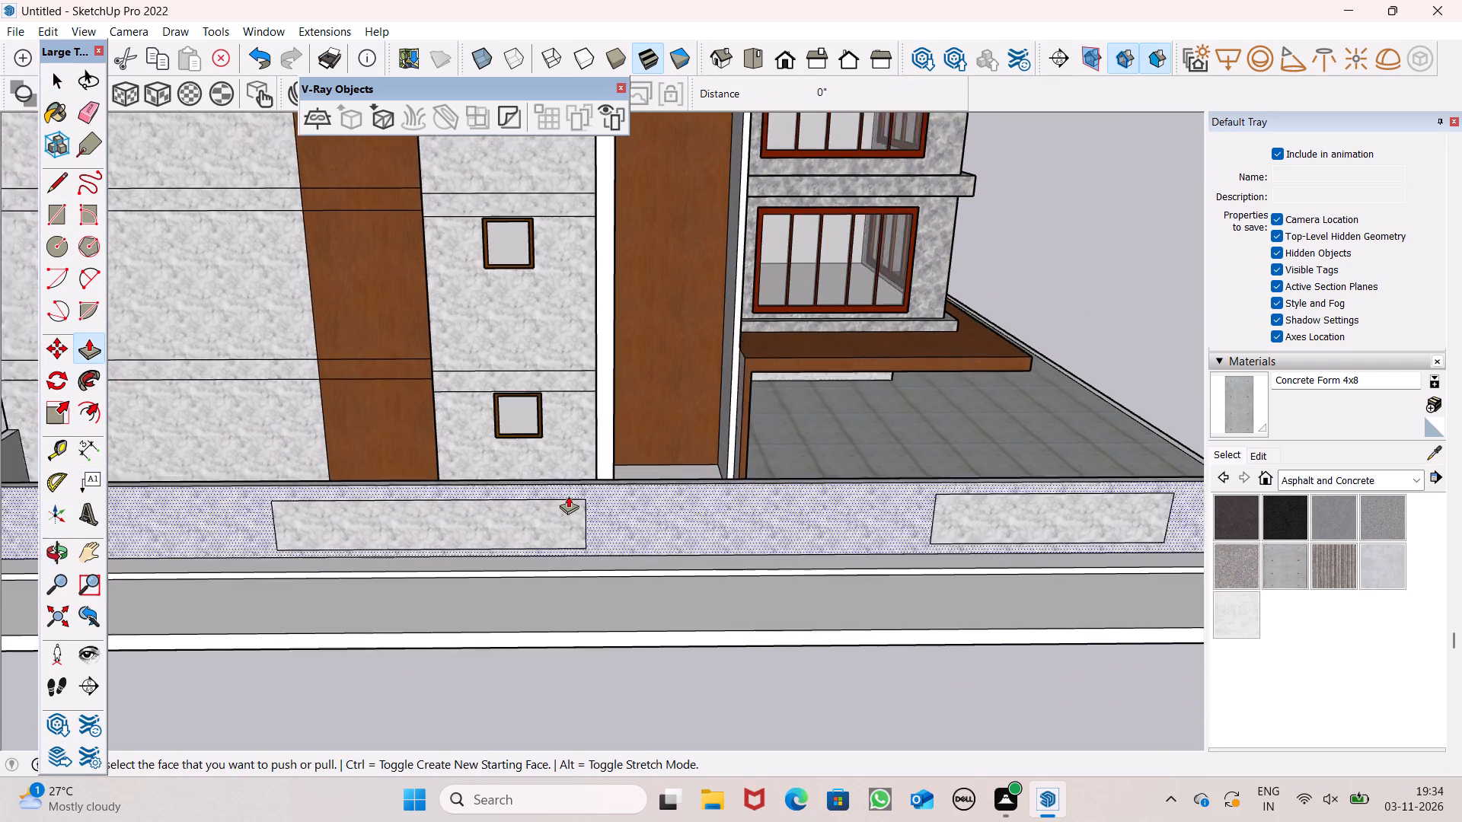
{"action": "scroll", "coordinate": [568, 495], "scroll_direction": "up", "scroll_amount": 4}
{"action": "left_click_drag", "start_coordinate": [581, 521], "coordinate": [580, 530]}
{"action": "scroll", "coordinate": [500, 458], "scroll_direction": "down", "scroll_amount": 5}
{"action": "middle_click_drag", "start_coordinate": [593, 515], "coordinate": [559, 577]}
{"action": "left_click_drag", "start_coordinate": [861, 577], "coordinate": [861, 586]}
{"action": "scroll", "coordinate": [565, 530], "scroll_direction": "down", "scroll_amount": 6}
{"action": "key", "text": "space"}
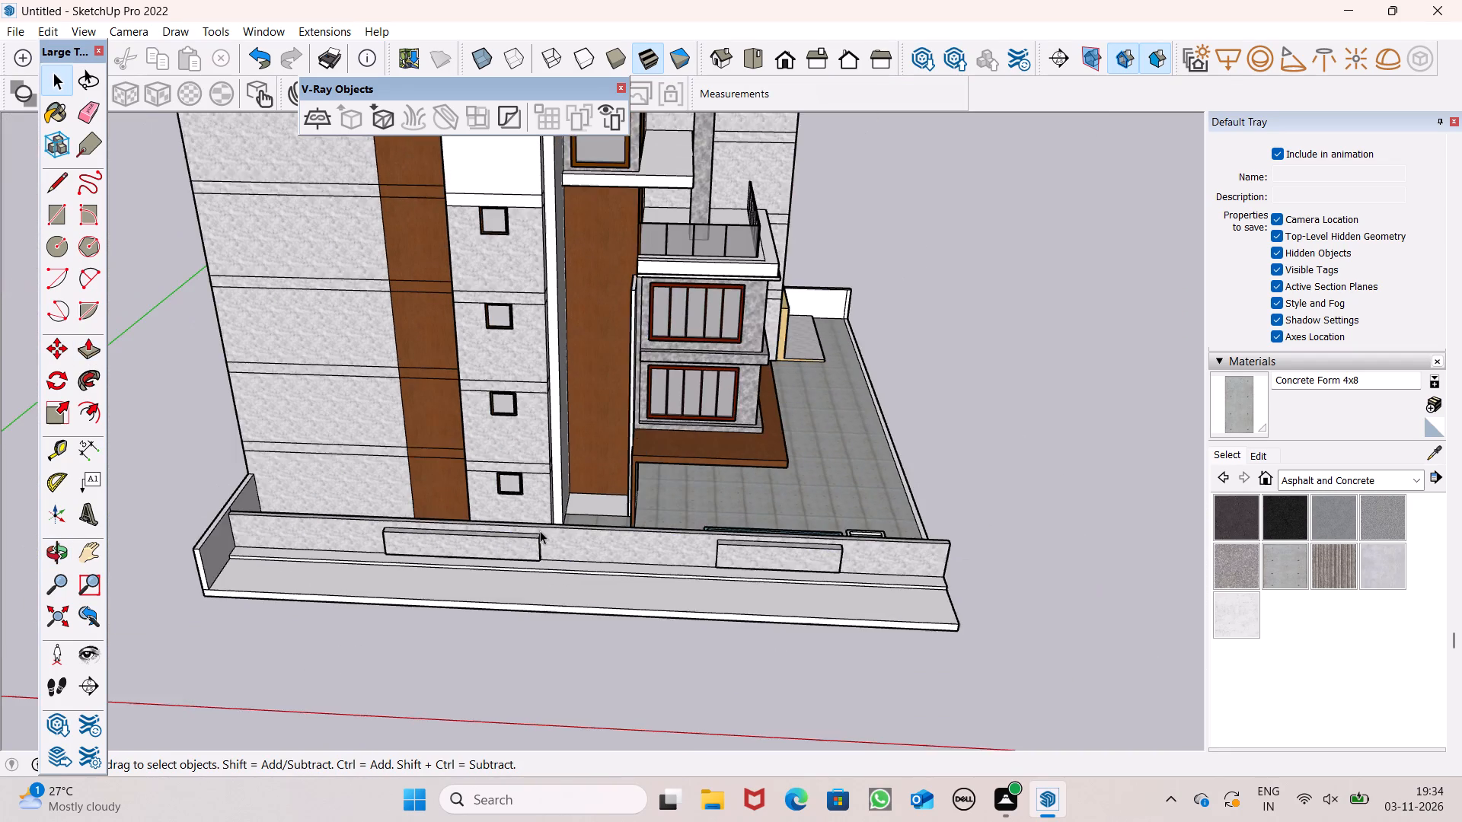
Paint the ground strip outside the boundary wall with Concrete Aggregate Smoke.
{"action": "scroll", "coordinate": [417, 511], "scroll_direction": "down", "scroll_amount": 3}
{"action": "middle_click_drag", "start_coordinate": [560, 596], "coordinate": [506, 610]}
{"action": "scroll", "coordinate": [560, 596], "scroll_direction": "up", "scroll_amount": 1}
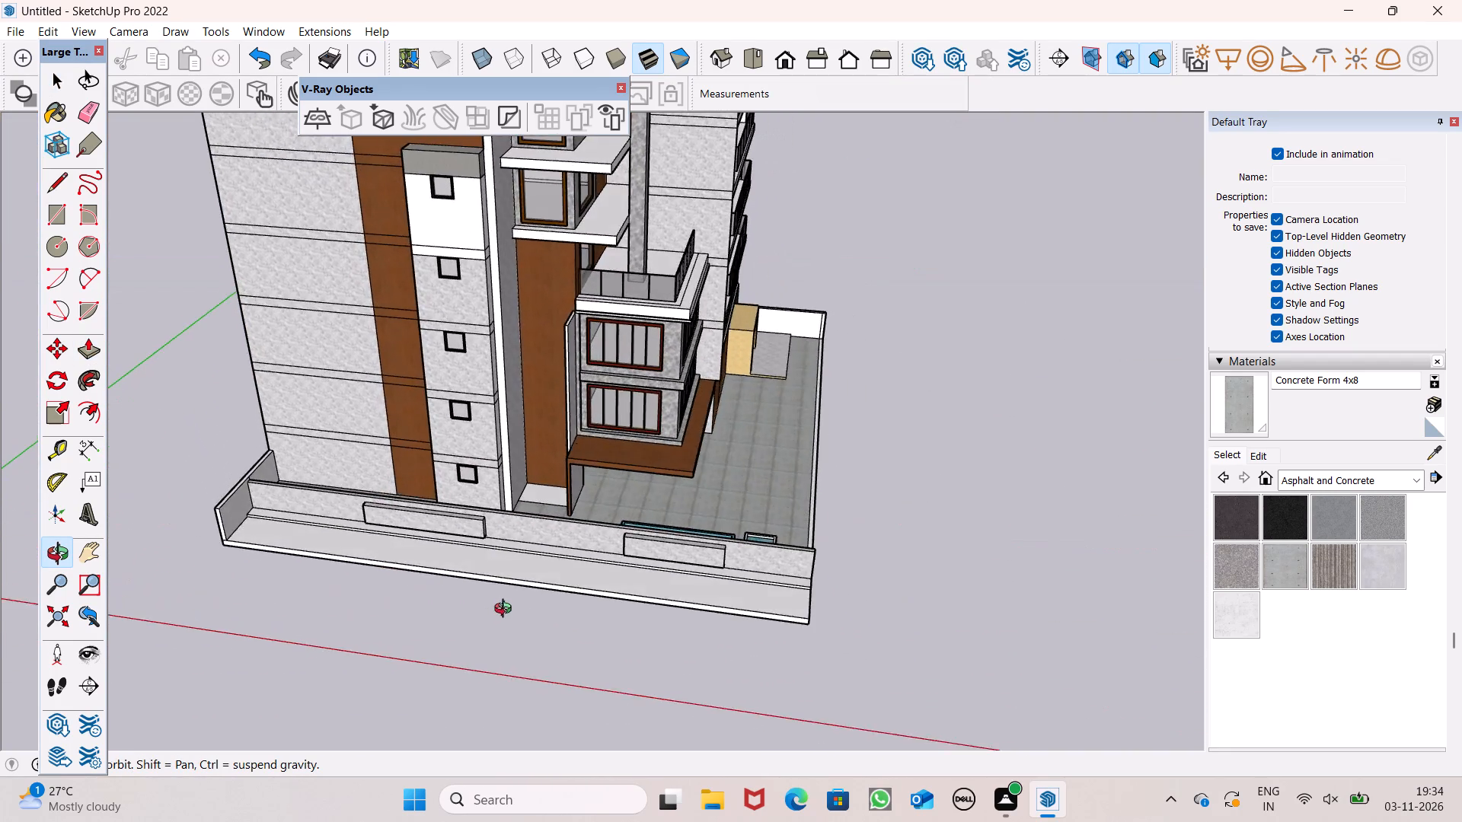
{"action": "middle_click_drag", "start_coordinate": [506, 610], "coordinate": [501, 333]}
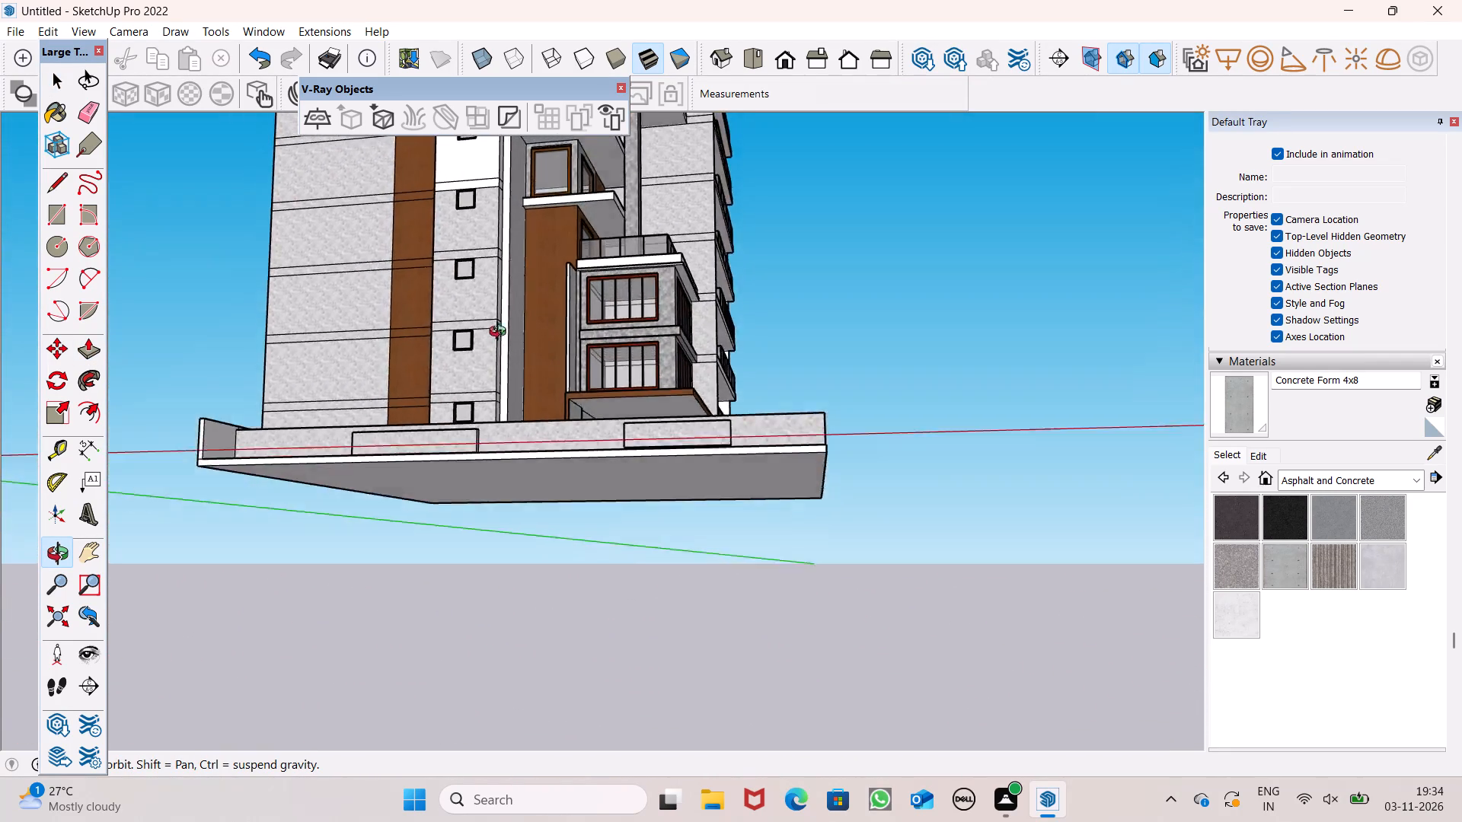
{"action": "middle_click_drag", "start_coordinate": [501, 333], "coordinate": [556, 588]}
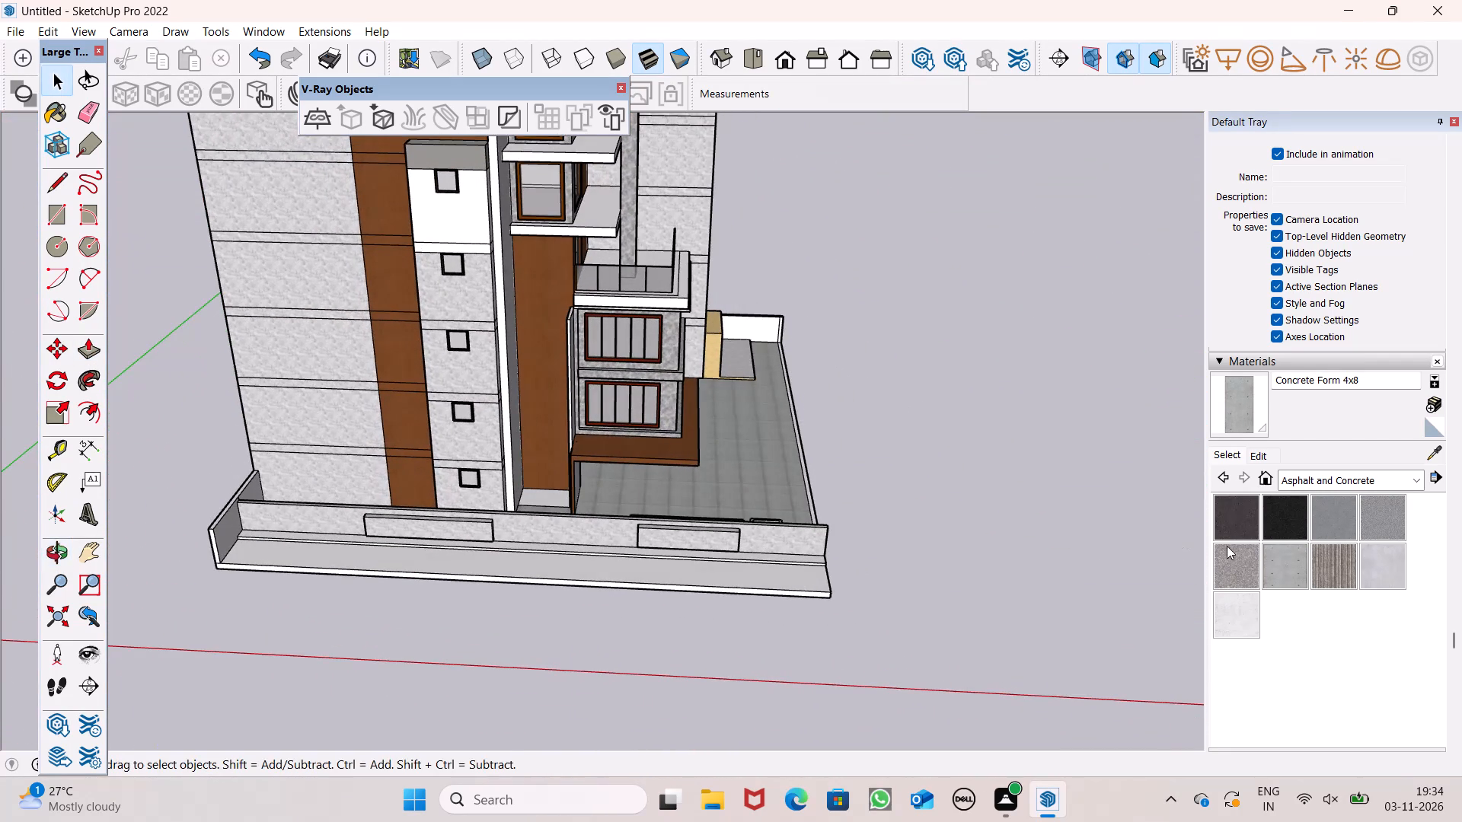
{"action": "left_click", "coordinate": [1242, 562]}
{"action": "scroll", "coordinate": [537, 580], "scroll_direction": "up", "scroll_amount": 6}
{"action": "left_click", "coordinate": [520, 561]}
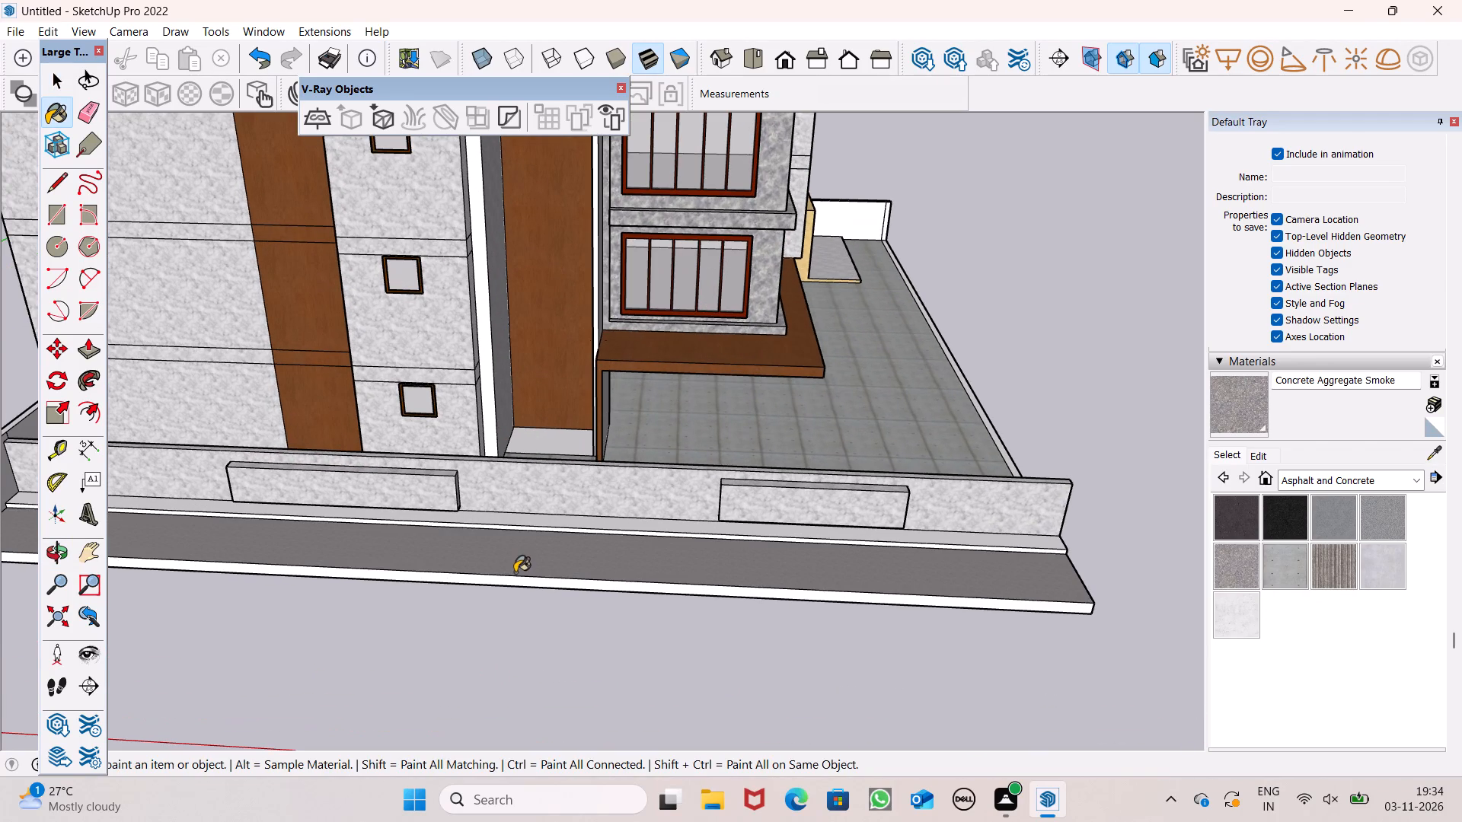
{"action": "left_click", "coordinate": [515, 572]}
Paint the ground strip outside the boundary wall and the slab edge below it with Carrera Marble from the Stone materials.
{"action": "middle_click_drag", "start_coordinate": [672, 630], "coordinate": [341, 630]}
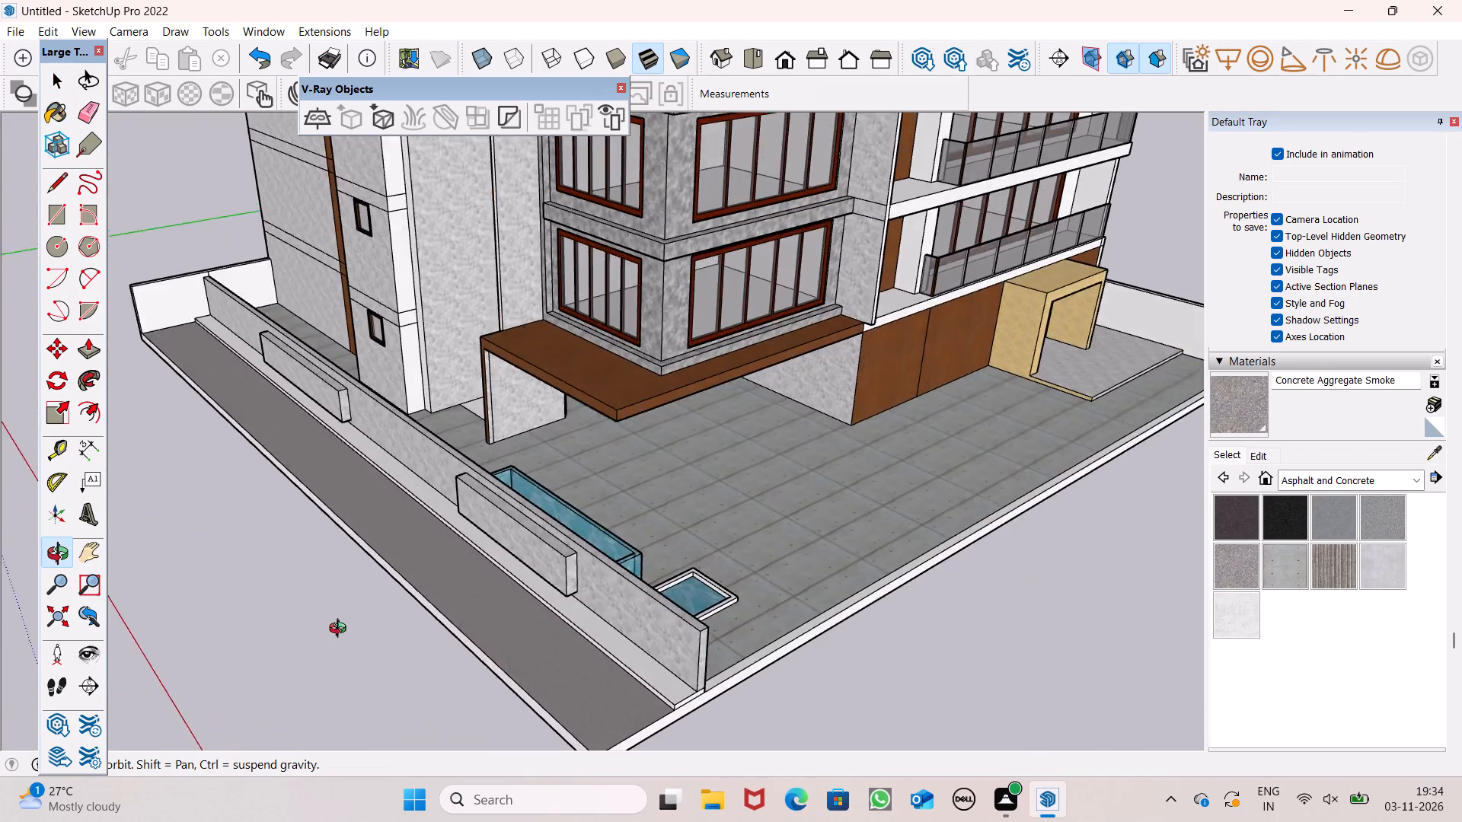
{"action": "middle_click_drag", "start_coordinate": [341, 630], "coordinate": [329, 499]}
{"action": "scroll", "coordinate": [619, 499], "scroll_direction": "up", "scroll_amount": 7}
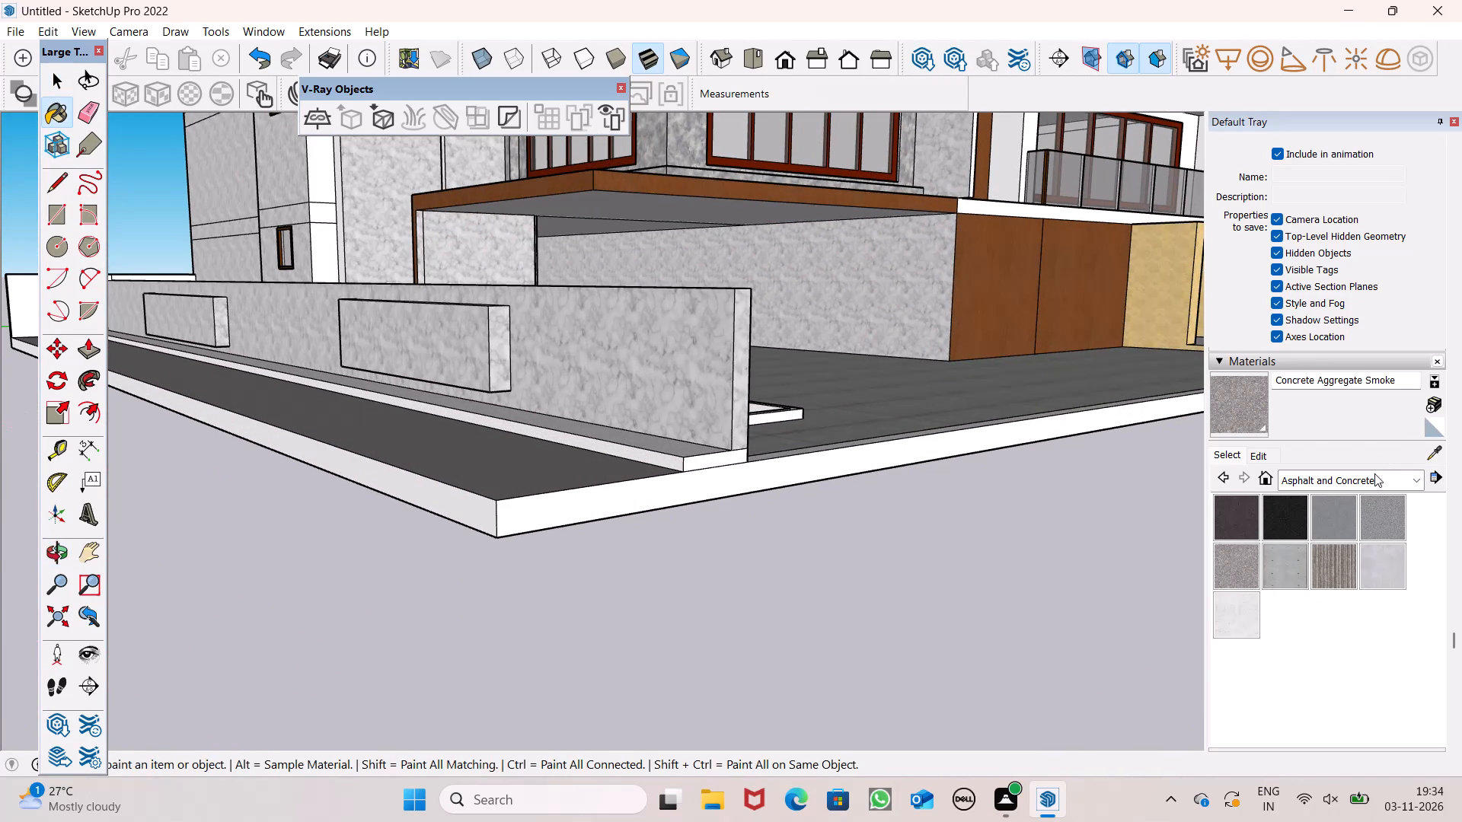
{"action": "left_click", "coordinate": [1374, 479]}
{"action": "left_click", "coordinate": [1345, 655]}
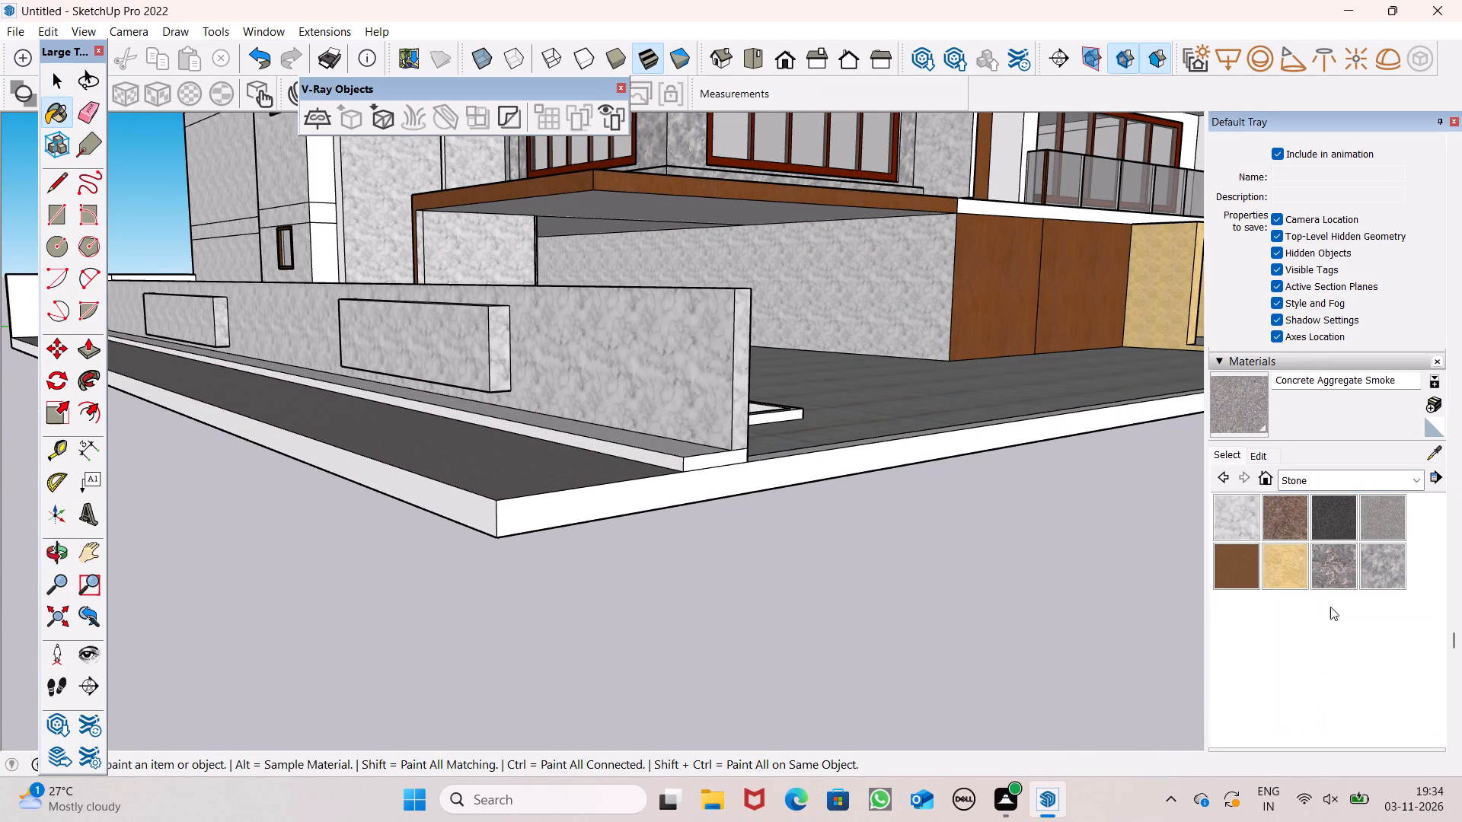
{"action": "left_click", "coordinate": [1368, 572]}
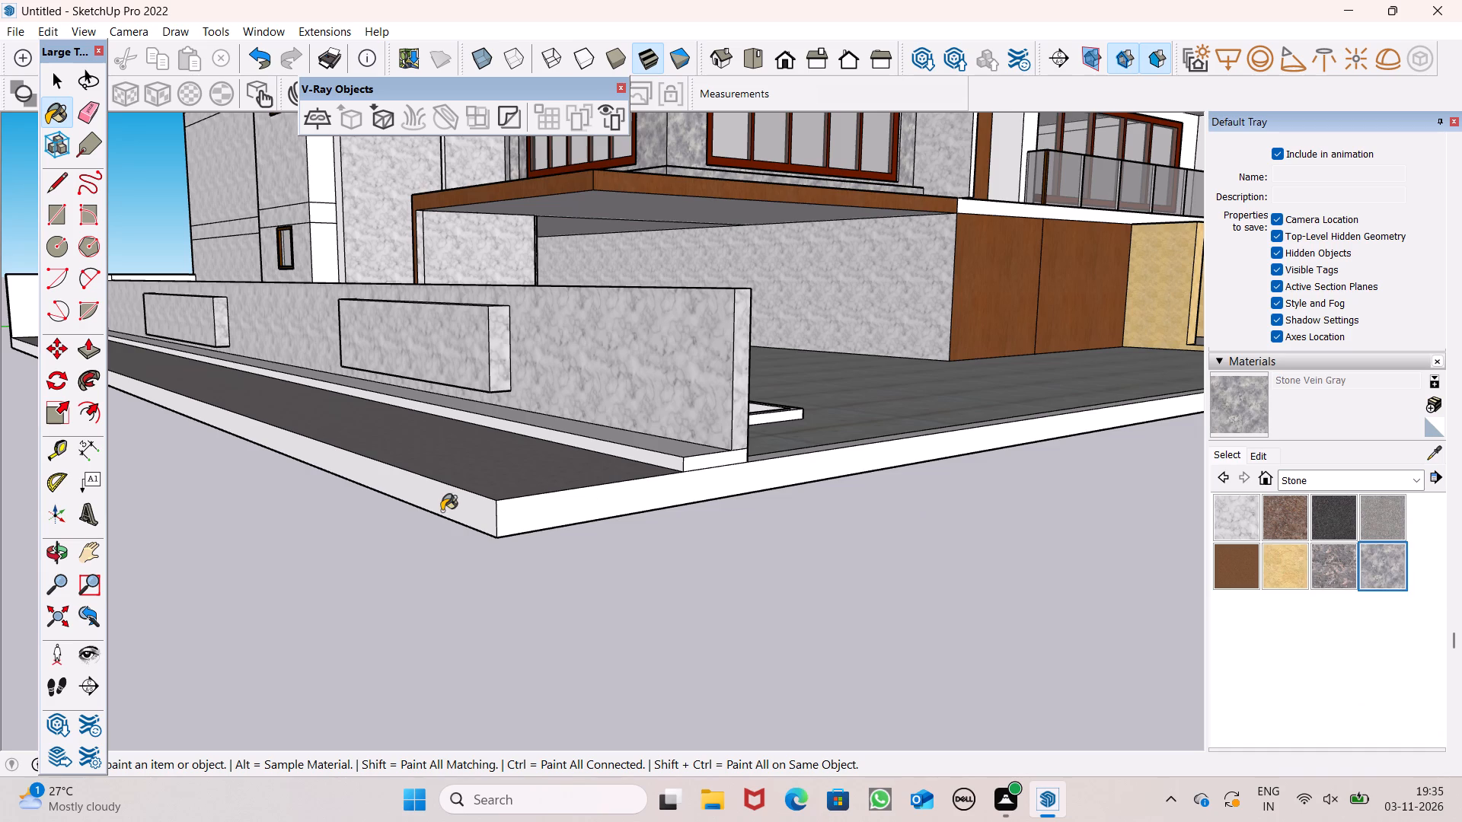
{"action": "left_click", "coordinate": [1228, 522]}
{"action": "scroll", "coordinate": [361, 444], "scroll_direction": "up", "scroll_amount": 5}
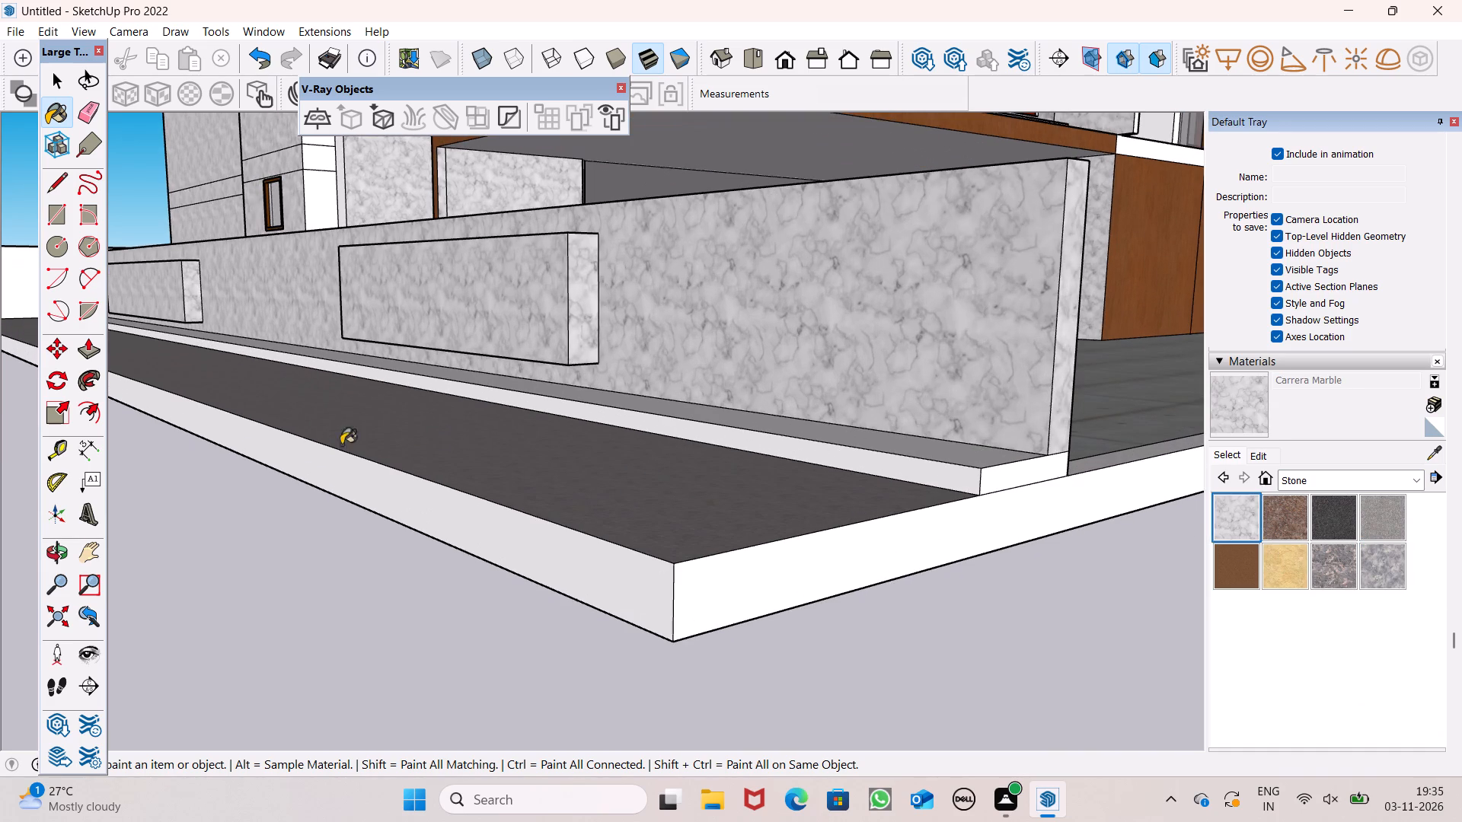
{"action": "left_click", "coordinate": [490, 444]}
{"action": "left_click", "coordinate": [484, 496]}
Paint the courtyard slab's front edge and the end face of the boundary wall beside the entrance porch with Carrera Marble.
{"action": "scroll", "coordinate": [548, 335], "scroll_direction": "down", "scroll_amount": 7}
{"action": "middle_click_drag", "start_coordinate": [559, 367], "coordinate": [834, 432]}
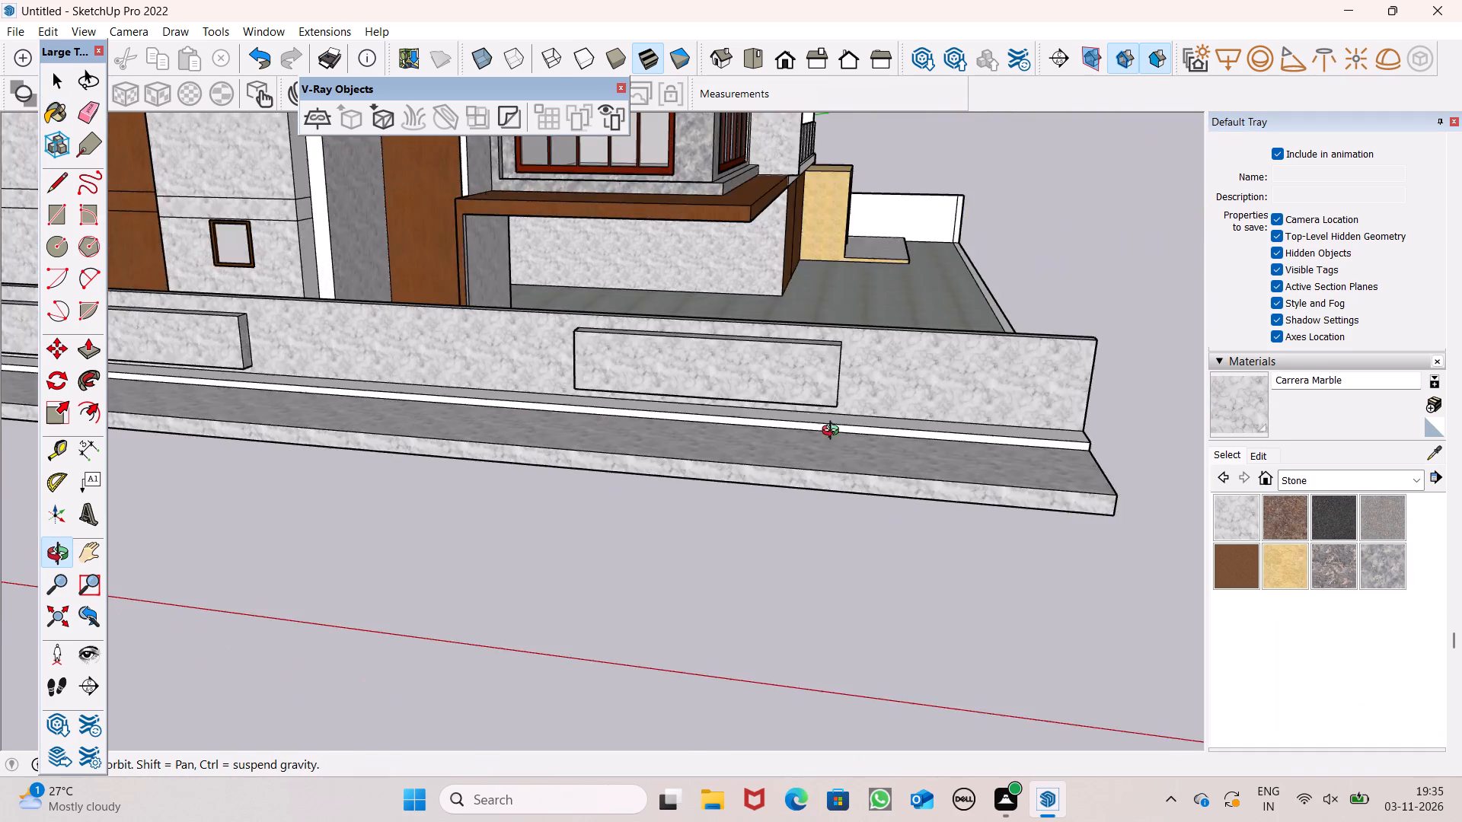
{"action": "middle_click_drag", "start_coordinate": [834, 432], "coordinate": [512, 395]}
{"action": "scroll", "coordinate": [512, 398], "scroll_direction": "up", "scroll_amount": 1}
{"action": "scroll", "coordinate": [466, 384], "scroll_direction": "down", "scroll_amount": 12}
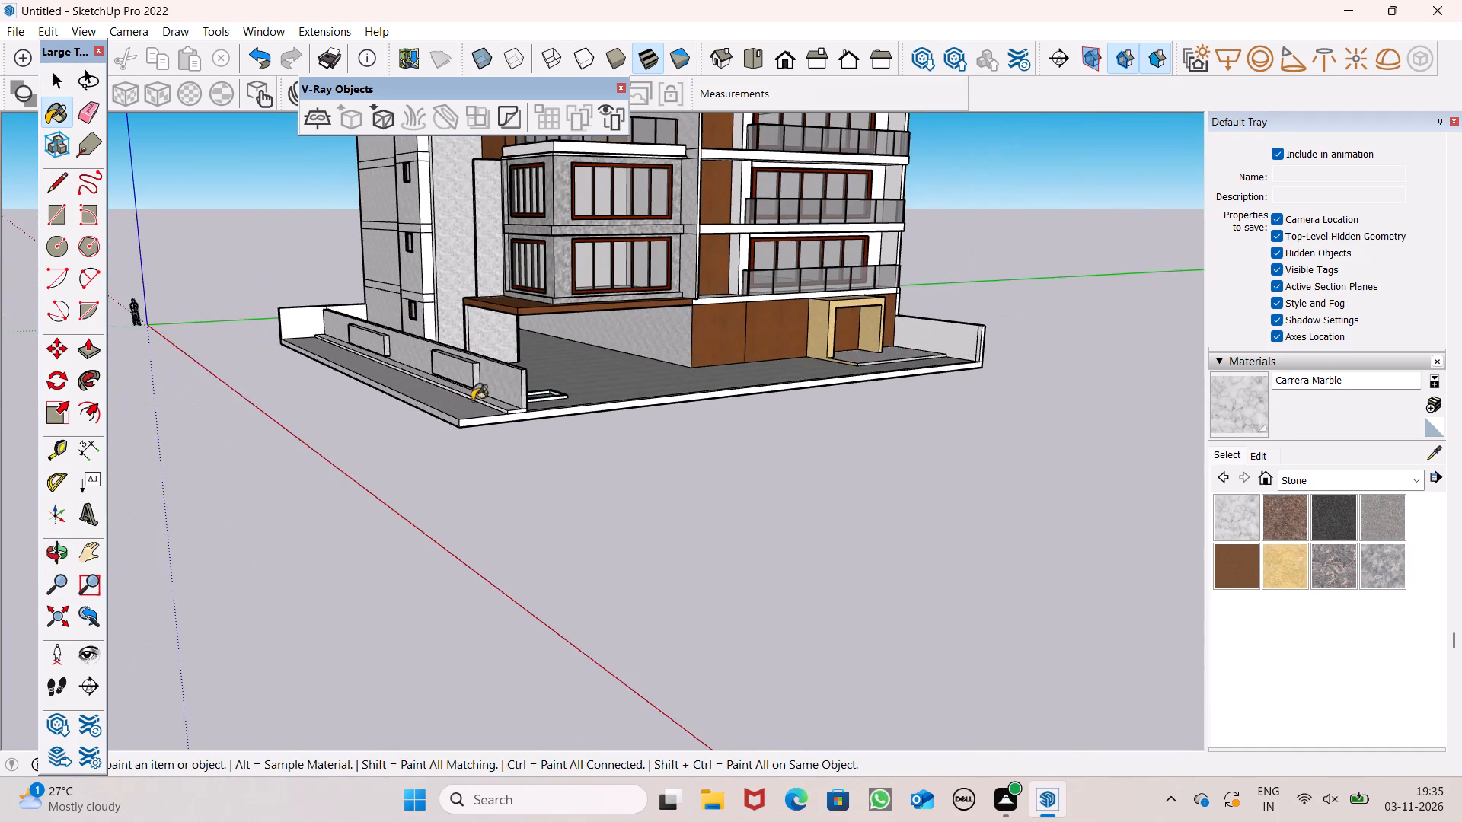
{"action": "middle_click_drag", "start_coordinate": [568, 400], "coordinate": [421, 505]}
{"action": "middle_click_drag", "start_coordinate": [1086, 362], "coordinate": [984, 344]}
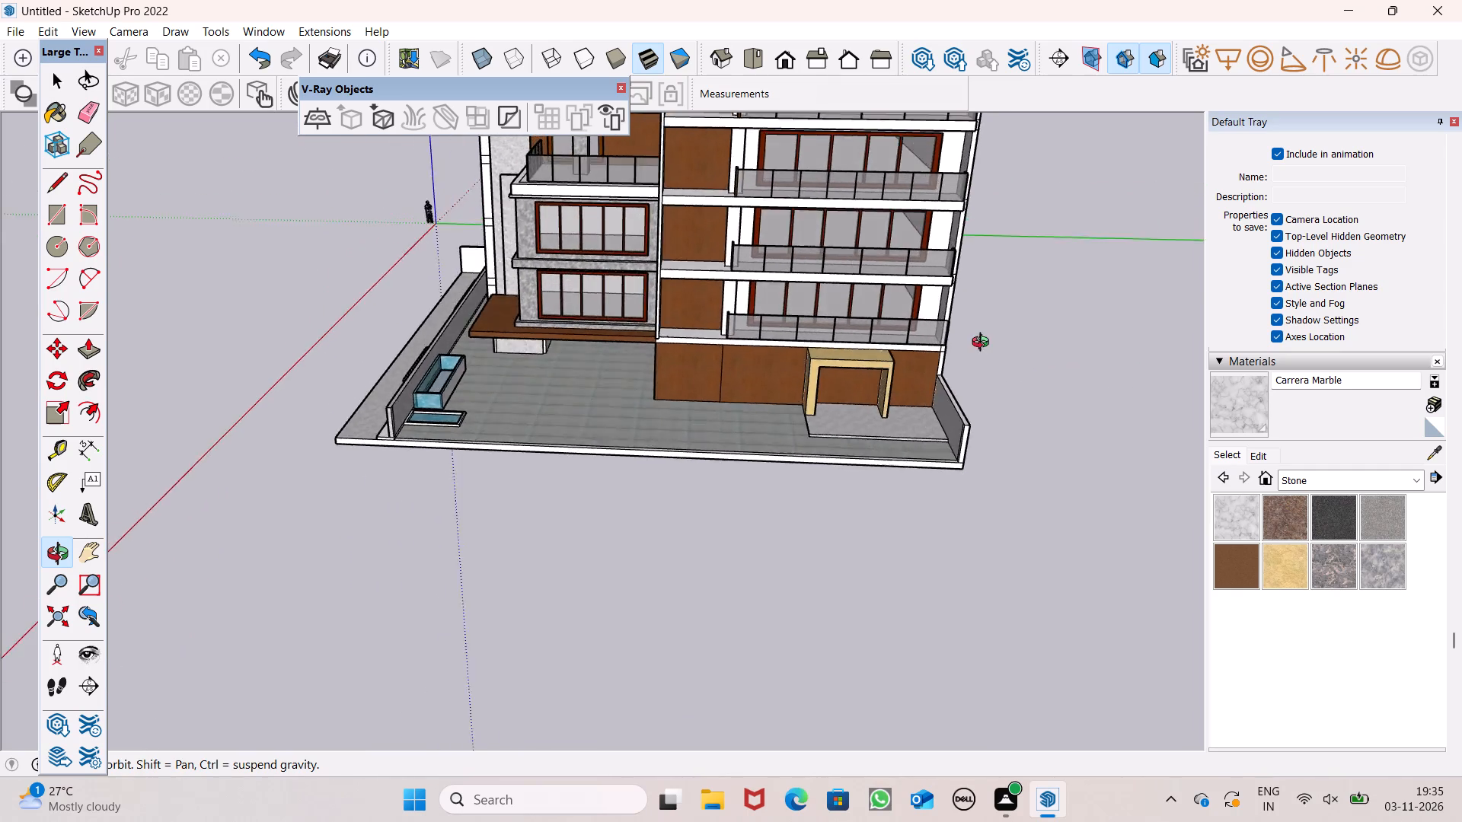
{"action": "middle_click_drag", "start_coordinate": [984, 344], "coordinate": [1031, 250]}
{"action": "scroll", "coordinate": [1031, 250], "scroll_direction": "up", "scroll_amount": 1}
{"action": "scroll", "coordinate": [331, 469], "scroll_direction": "up", "scroll_amount": 6}
{"action": "scroll", "coordinate": [381, 425], "scroll_direction": "up", "scroll_amount": 6}
{"action": "left_click", "coordinate": [380, 409]}
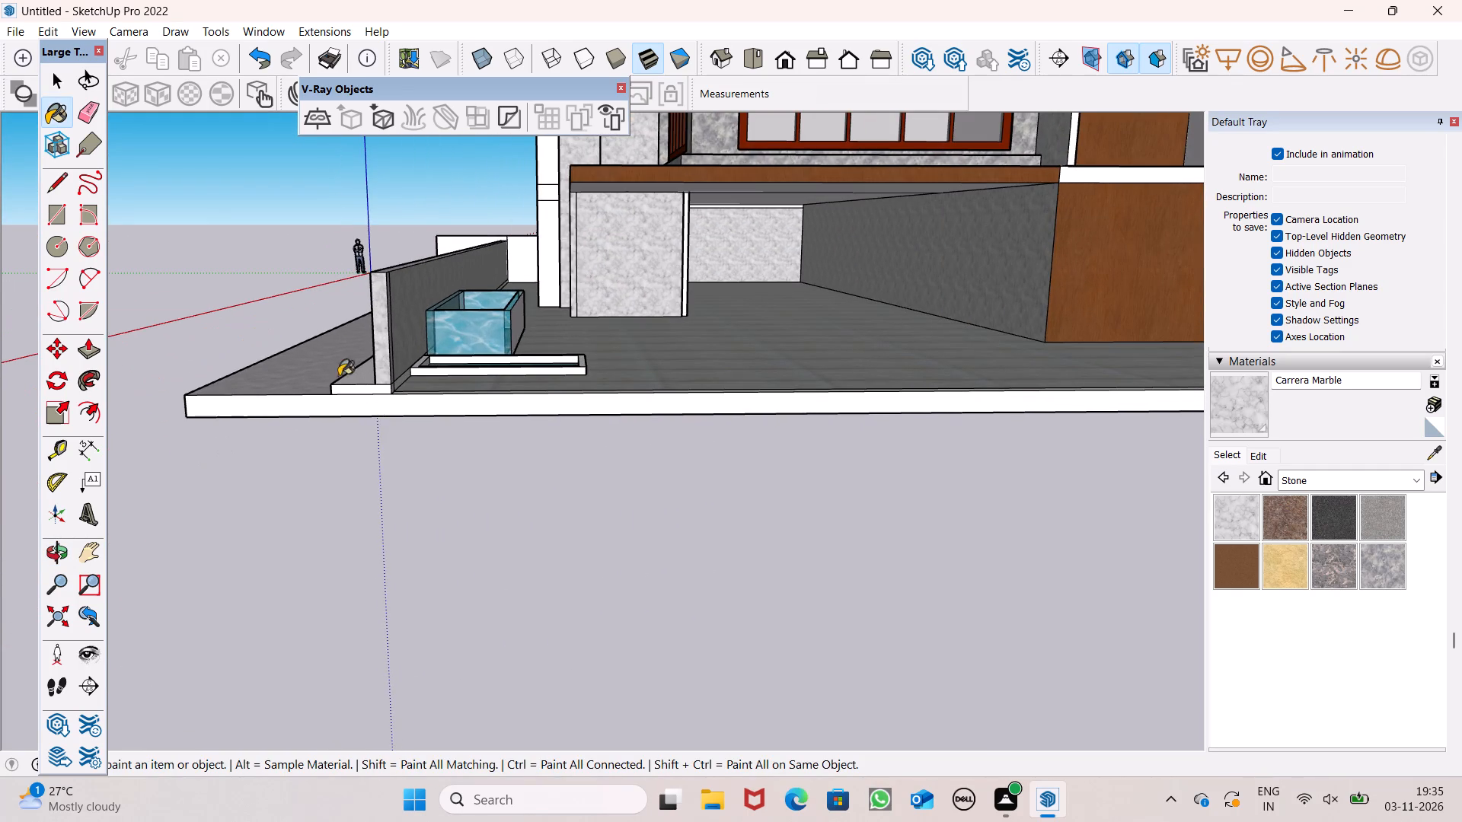
{"action": "scroll", "coordinate": [318, 349], "scroll_direction": "down", "scroll_amount": 7}
{"action": "scroll", "coordinate": [1066, 360], "scroll_direction": "up", "scroll_amount": 5}
{"action": "scroll", "coordinate": [803, 407], "scroll_direction": "down", "scroll_amount": 5}
{"action": "scroll", "coordinate": [1059, 387], "scroll_direction": "up", "scroll_amount": 5}
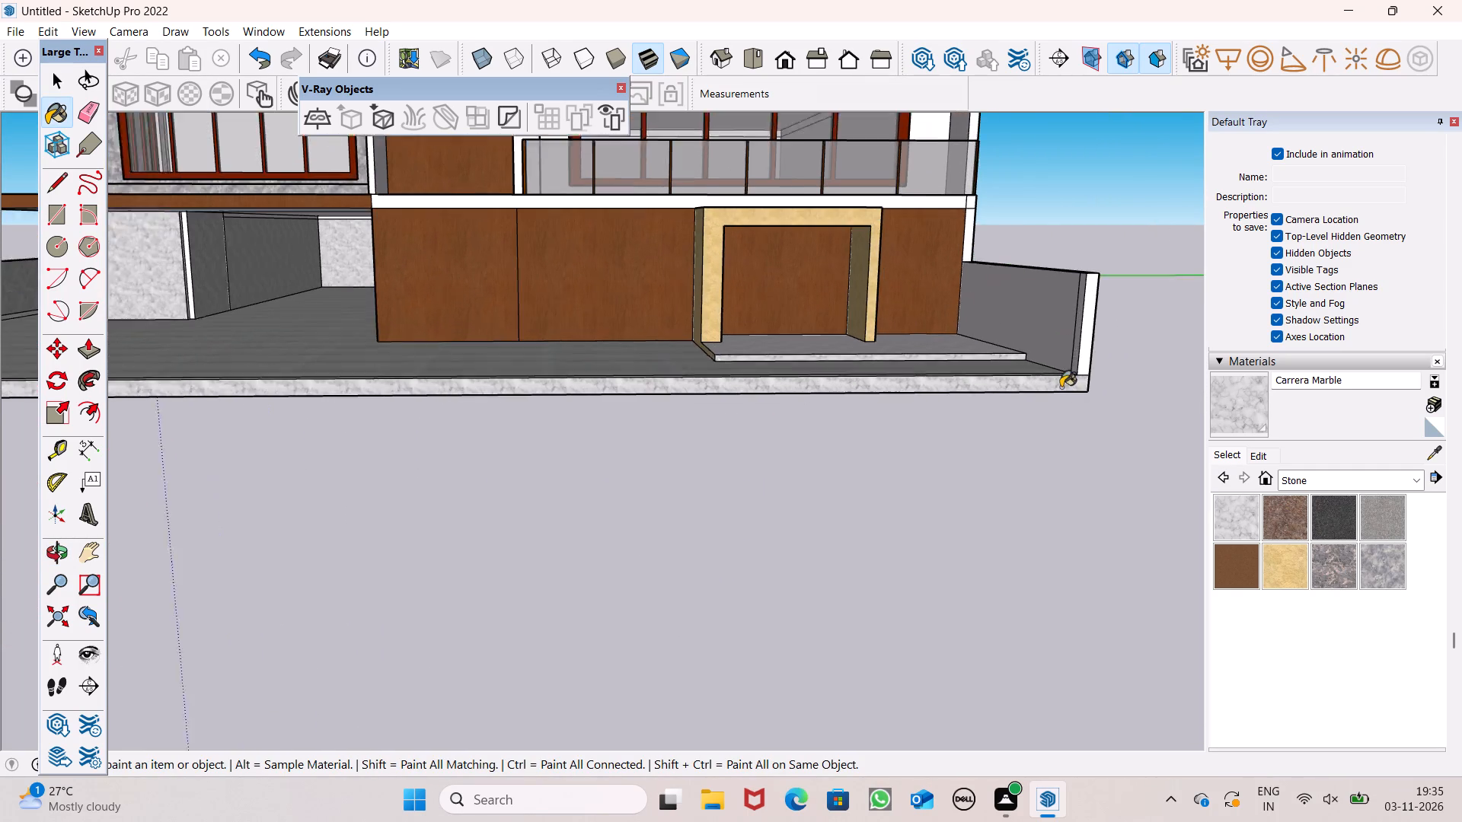
{"action": "scroll", "coordinate": [1061, 387], "scroll_direction": "up", "scroll_amount": 1}
{"action": "left_click", "coordinate": [1091, 352]}
Examine the whole building, its courtyard and the boundary walls from several angles and distances.
{"action": "scroll", "coordinate": [981, 298], "scroll_direction": "down", "scroll_amount": 6}
{"action": "middle_click_drag", "start_coordinate": [745, 362], "coordinate": [934, 408]}
{"action": "scroll", "coordinate": [617, 381], "scroll_direction": "down", "scroll_amount": 4}
{"action": "middle_click_drag", "start_coordinate": [523, 390], "coordinate": [717, 355]}
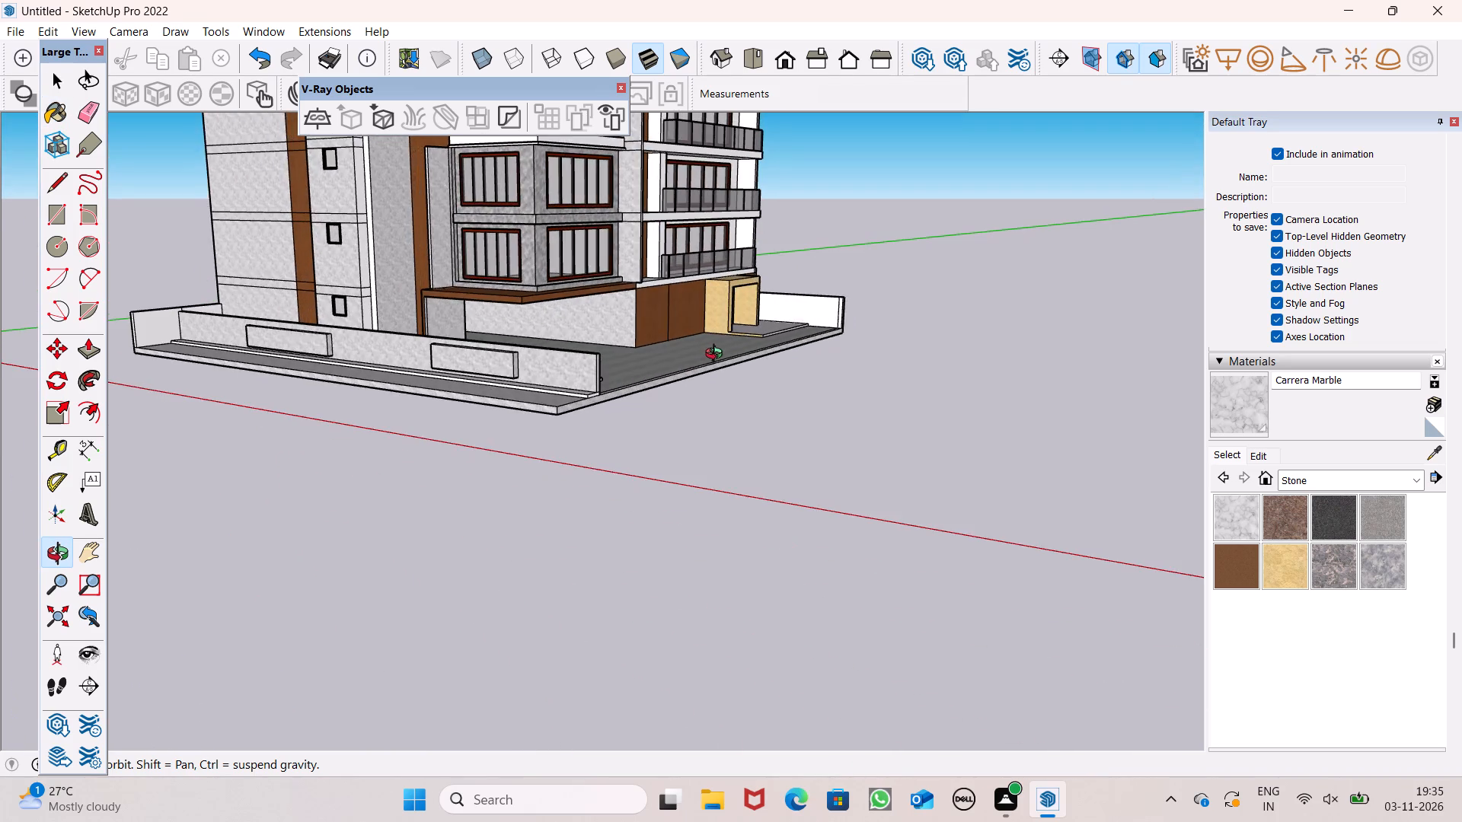
{"action": "middle_click_drag", "start_coordinate": [717, 355], "coordinate": [541, 327]}
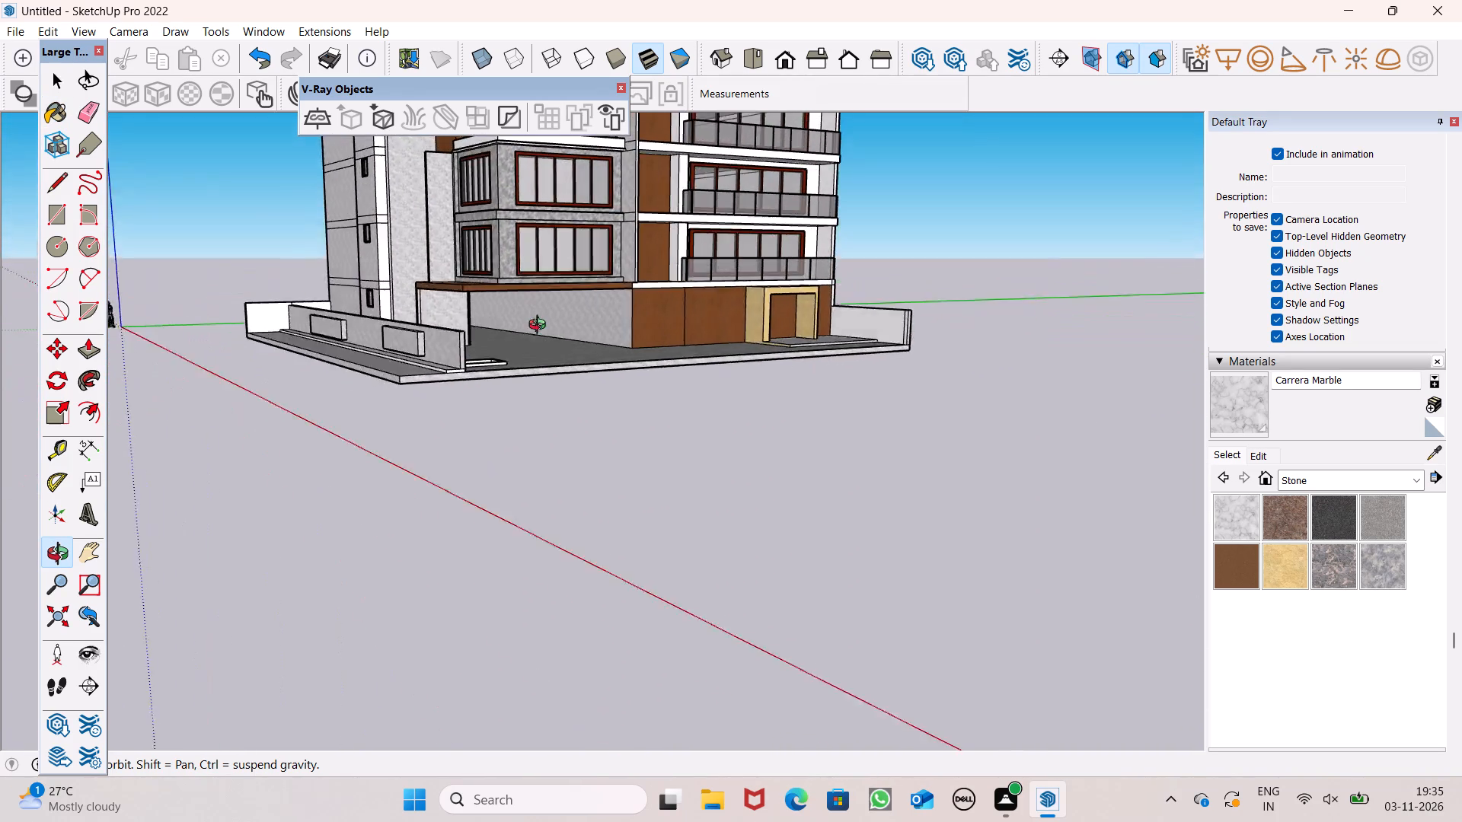
{"action": "middle_click_drag", "start_coordinate": [541, 327], "coordinate": [632, 374]}
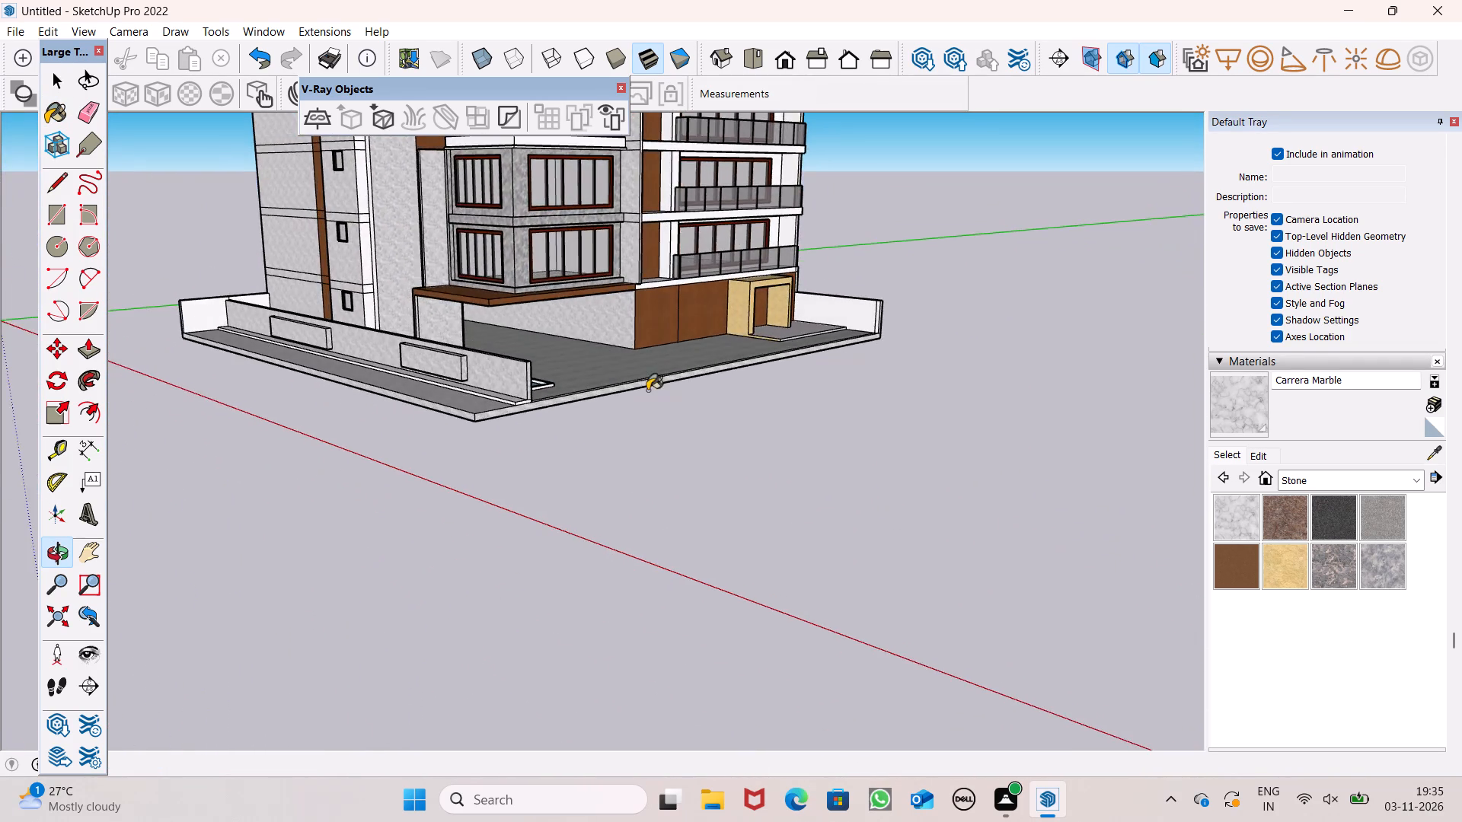
{"action": "scroll", "coordinate": [654, 438], "scroll_direction": "down", "scroll_amount": 9}
{"action": "middle_click_drag", "start_coordinate": [644, 451], "coordinate": [698, 441]}
{"action": "scroll", "coordinate": [701, 458], "scroll_direction": "down", "scroll_amount": 1}
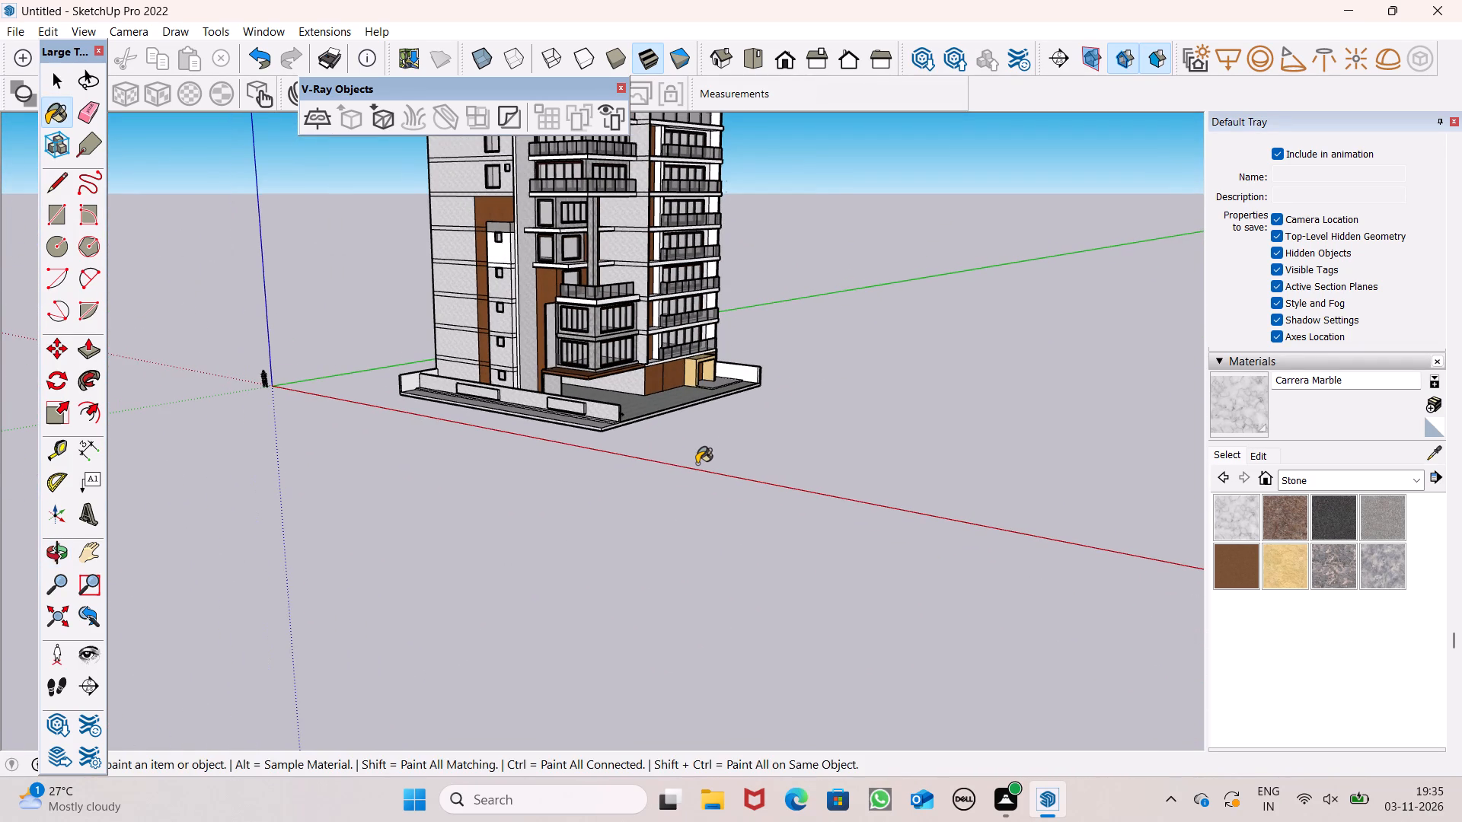
{"action": "scroll", "coordinate": [697, 464], "scroll_direction": "down", "scroll_amount": 1}
{"action": "middle_click_drag", "start_coordinate": [706, 448], "coordinate": [594, 464]}
{"action": "scroll", "coordinate": [598, 530], "scroll_direction": "down", "scroll_amount": 5}
{"action": "middle_click_drag", "start_coordinate": [621, 510], "coordinate": [515, 414]}
{"action": "scroll", "coordinate": [491, 457], "scroll_direction": "up", "scroll_amount": 1}
{"action": "scroll", "coordinate": [538, 255], "scroll_direction": "up", "scroll_amount": 6}
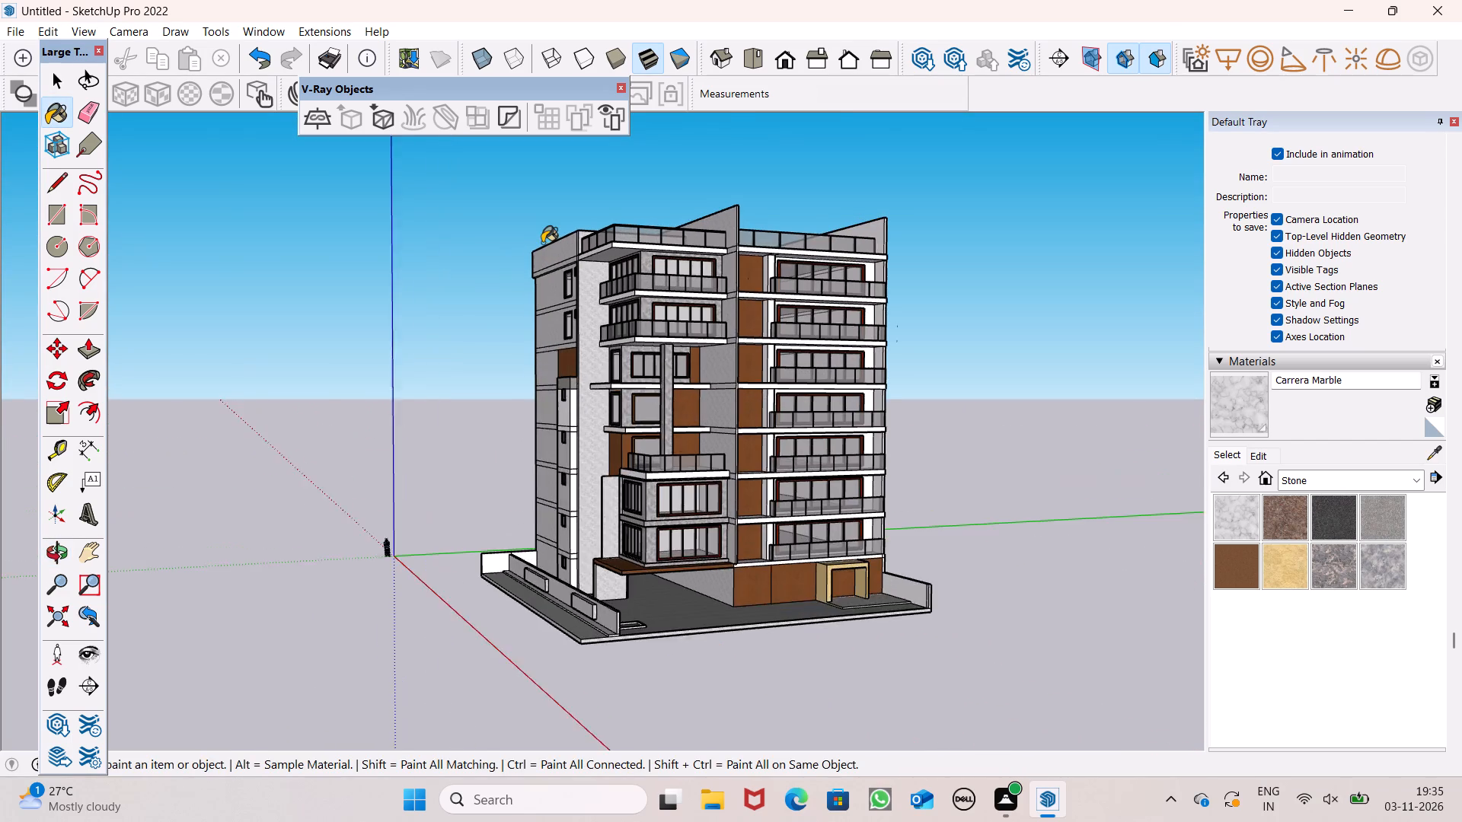
{"action": "scroll", "coordinate": [471, 320], "scroll_direction": "down", "scroll_amount": 1}
{"action": "middle_click_drag", "start_coordinate": [575, 609], "coordinate": [631, 603]}
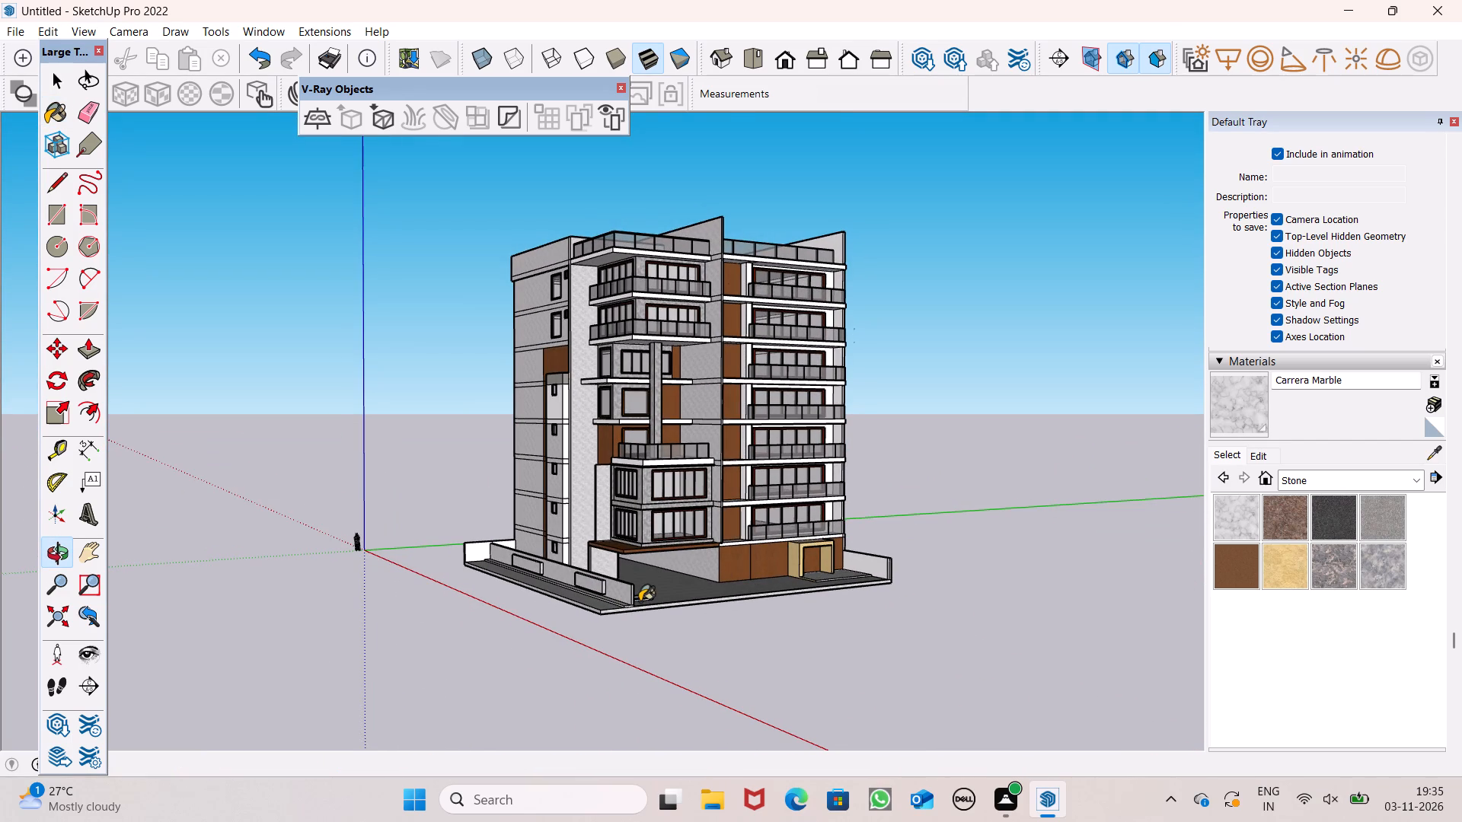
{"action": "middle_click_drag", "start_coordinate": [688, 620], "coordinate": [710, 634]}
{"action": "scroll", "coordinate": [708, 644], "scroll_direction": "up", "scroll_amount": 1}
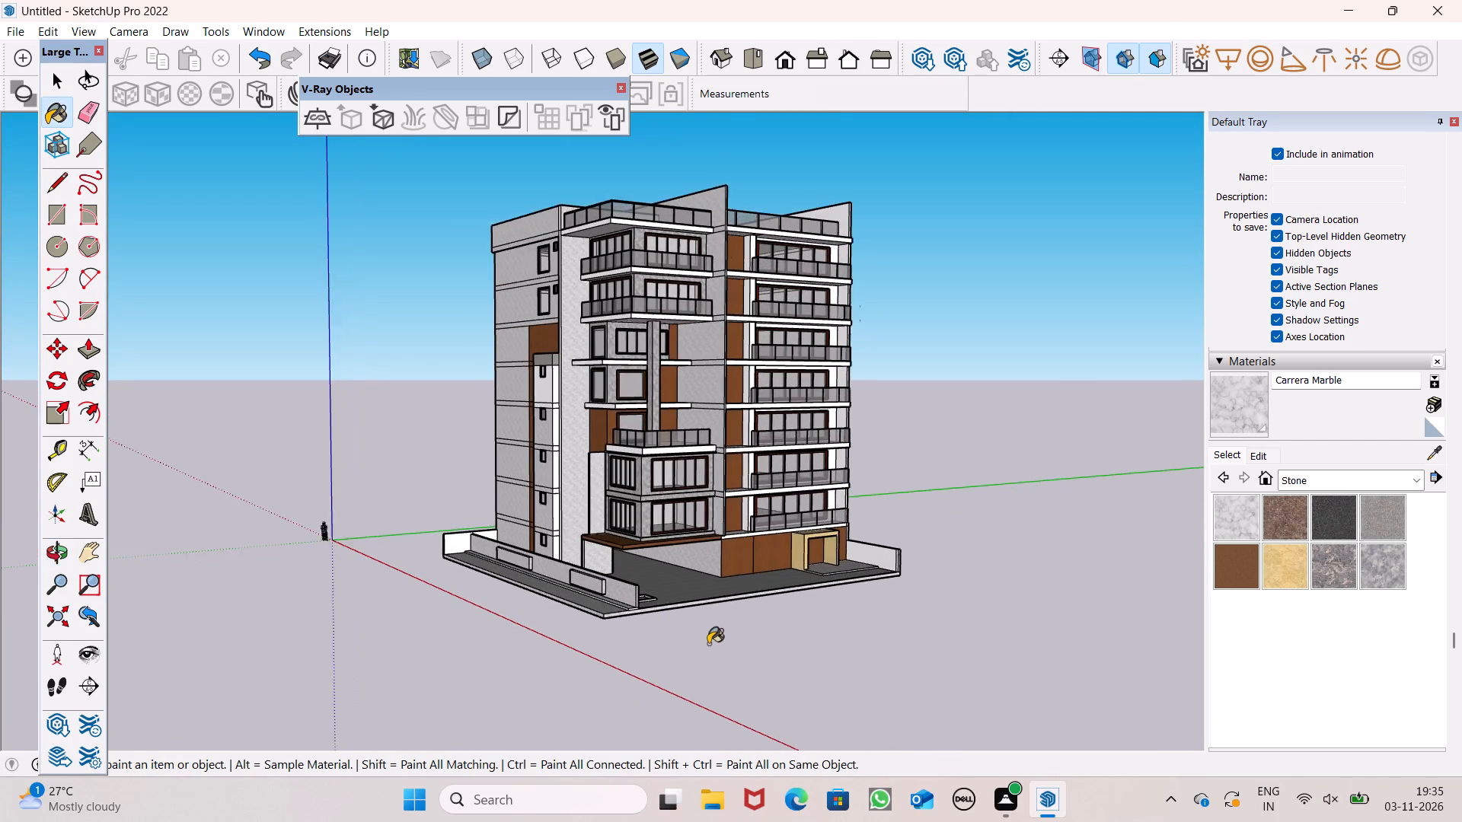
{"action": "scroll", "coordinate": [708, 644], "scroll_direction": "up", "scroll_amount": 1}
{"action": "scroll", "coordinate": [637, 571], "scroll_direction": "down", "scroll_amount": 3}
{"action": "middle_click_drag", "start_coordinate": [645, 604], "coordinate": [675, 583]}
{"action": "scroll", "coordinate": [678, 580], "scroll_direction": "up", "scroll_amount": 1}
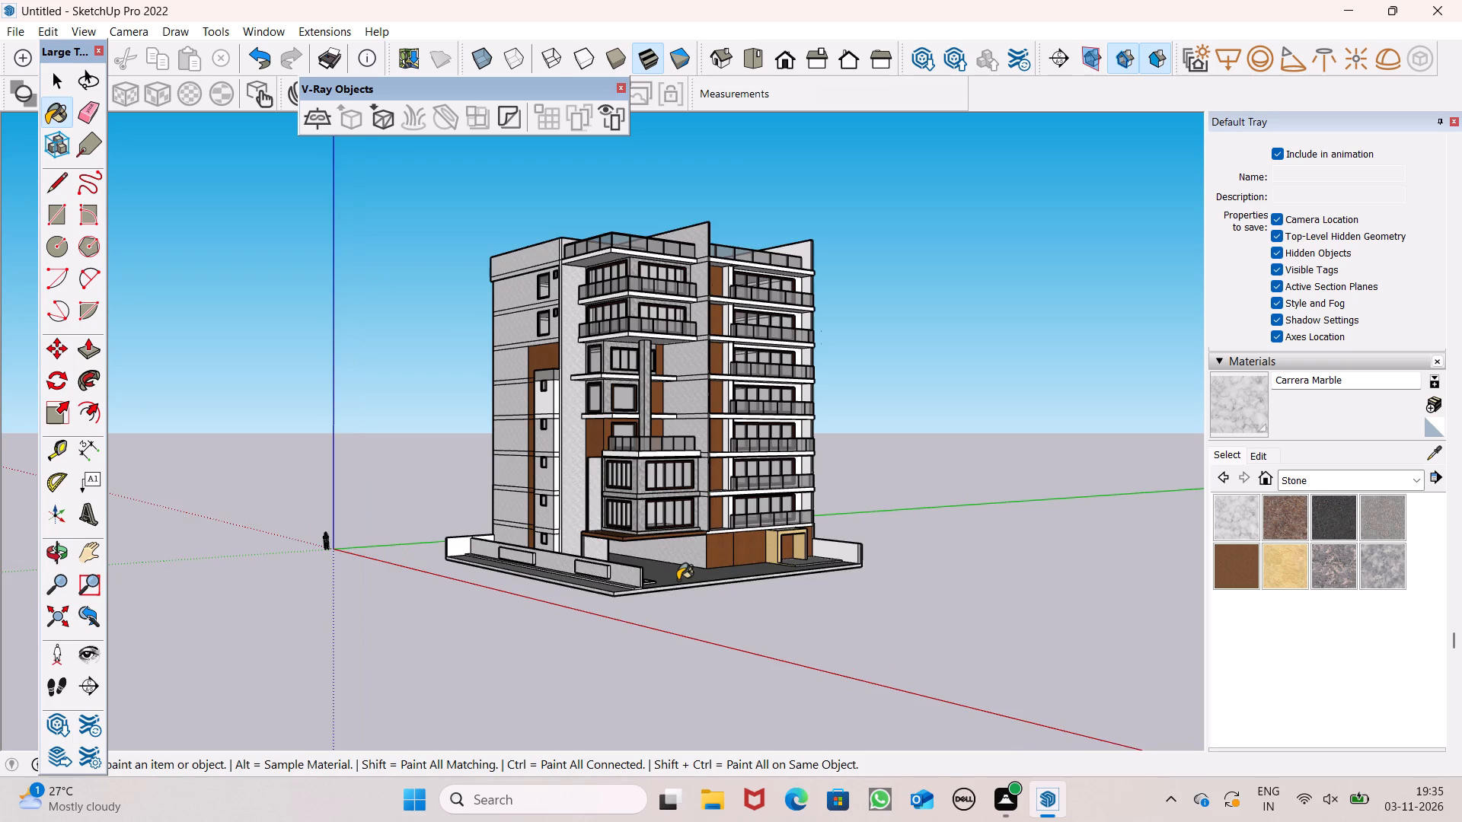
{"action": "scroll", "coordinate": [678, 580], "scroll_direction": "up", "scroll_amount": 2}
{"action": "key", "text": "space"}
{"action": "scroll", "coordinate": [599, 537], "scroll_direction": "down", "scroll_amount": 4}
{"action": "middle_click_drag", "start_coordinate": [720, 553], "coordinate": [702, 571]}
{"action": "scroll", "coordinate": [686, 514], "scroll_direction": "up", "scroll_amount": 2}
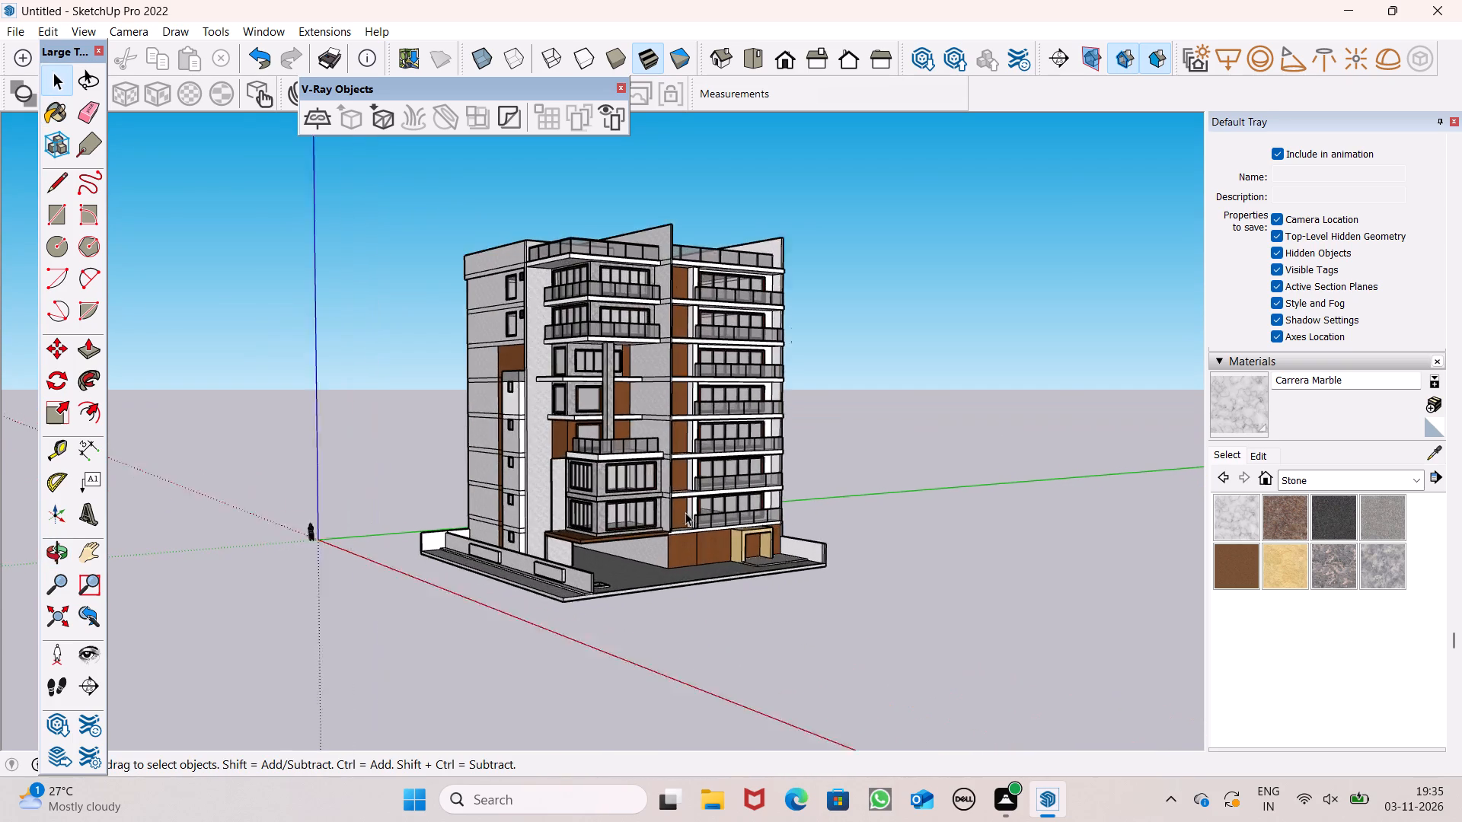
{"action": "scroll", "coordinate": [685, 512], "scroll_direction": "up", "scroll_amount": 2}
{"action": "middle_click_drag", "start_coordinate": [672, 550], "coordinate": [681, 539]}
{"action": "scroll", "coordinate": [681, 500], "scroll_direction": "up", "scroll_amount": 2}
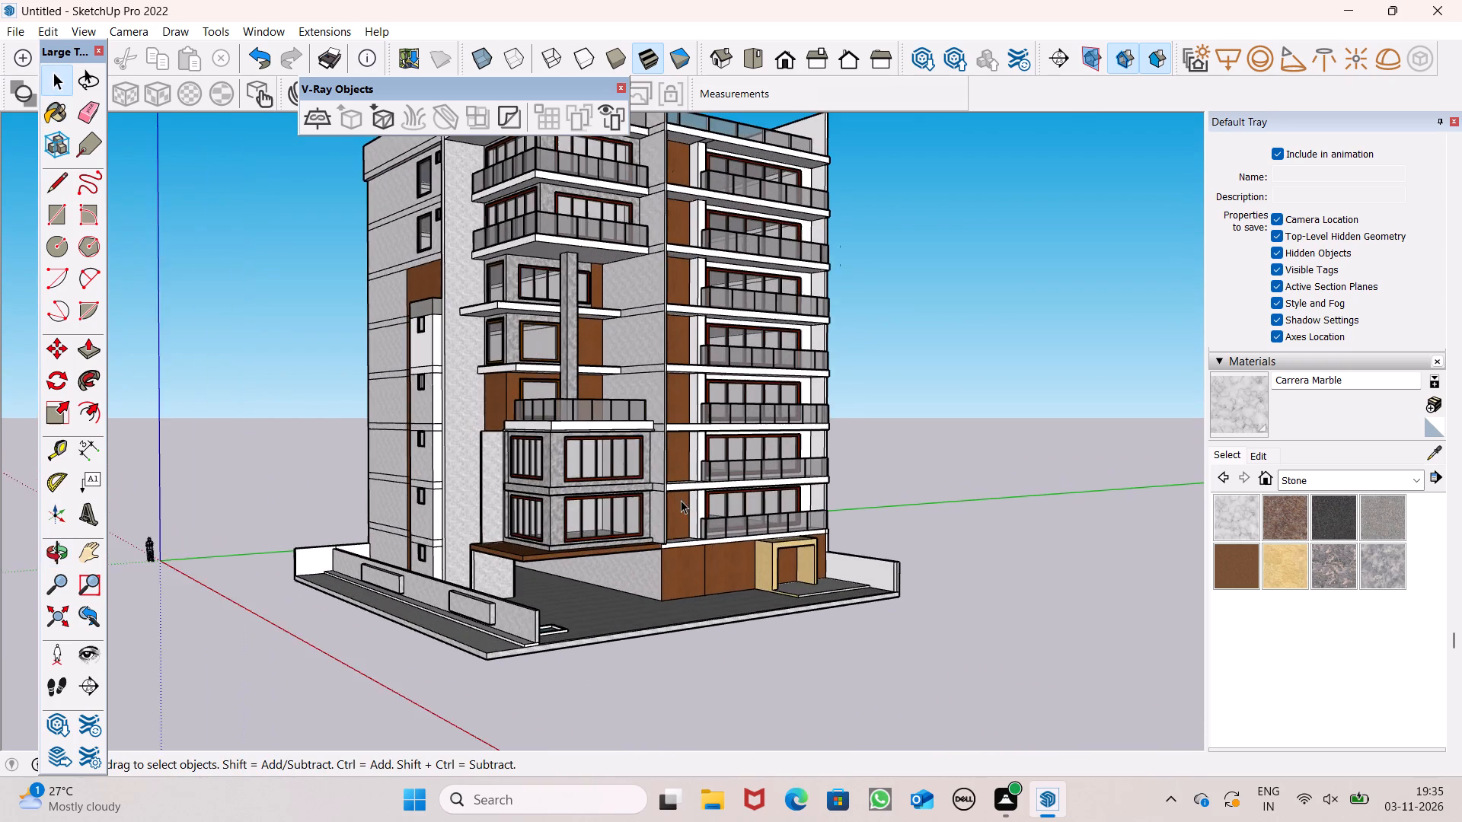
{"action": "scroll", "coordinate": [680, 503], "scroll_direction": "down", "scroll_amount": 3}
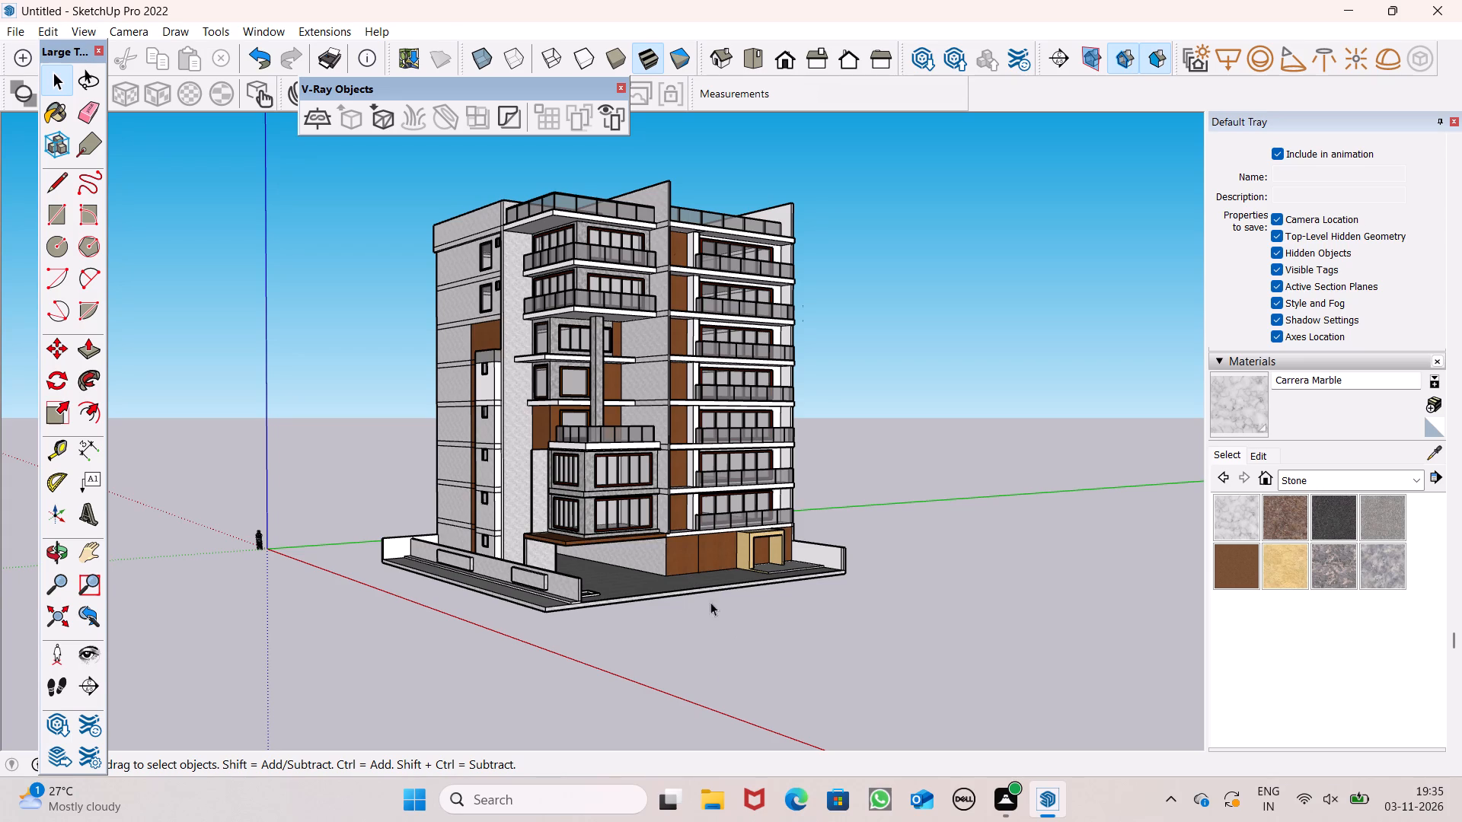
{"action": "middle_click_drag", "start_coordinate": [672, 633], "coordinate": [679, 643]}
{"action": "scroll", "coordinate": [634, 597], "scroll_direction": "up", "scroll_amount": 3}
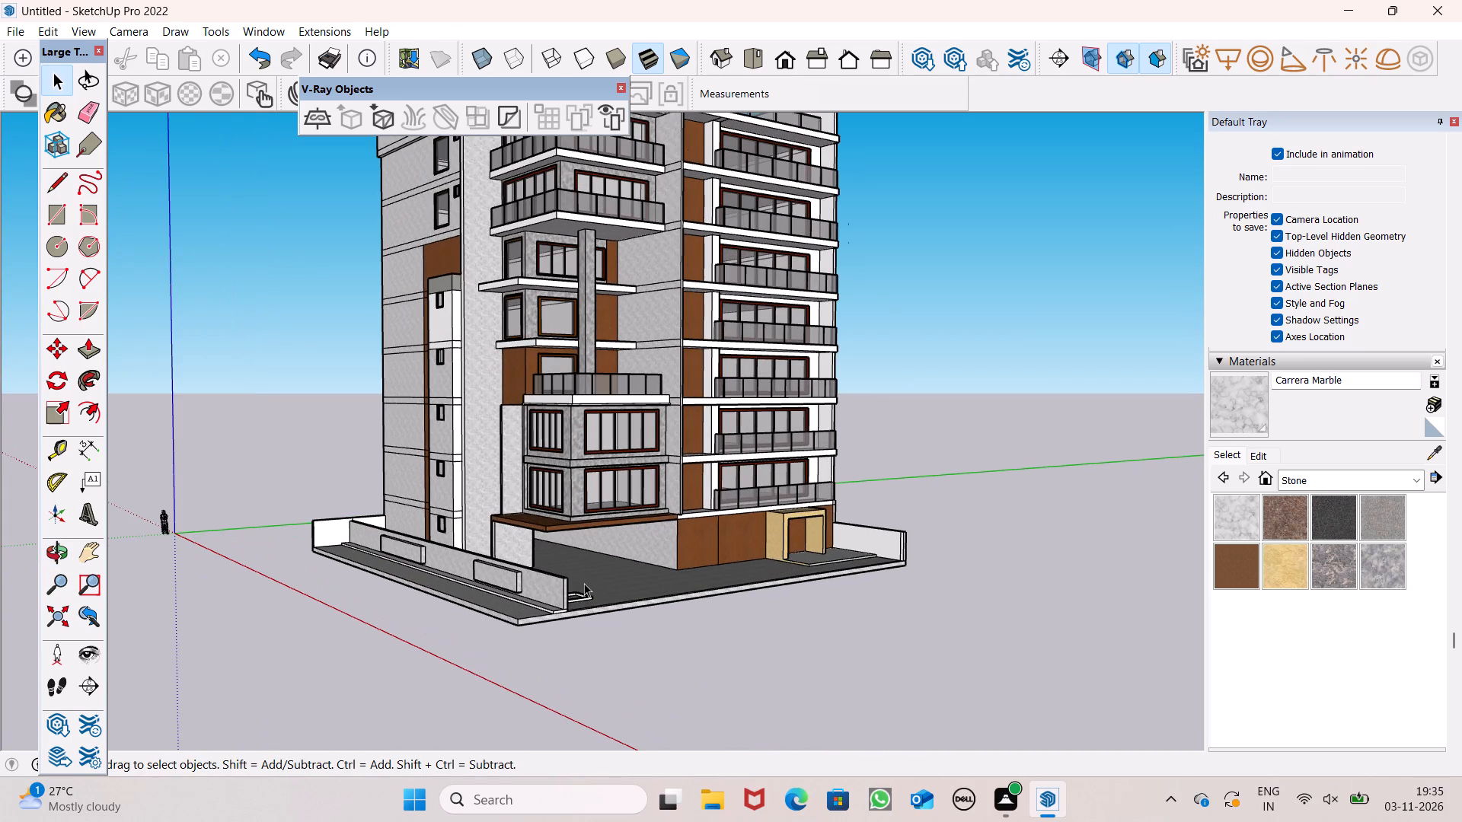
{"action": "middle_click_drag", "start_coordinate": [531, 572], "coordinate": [544, 553]}
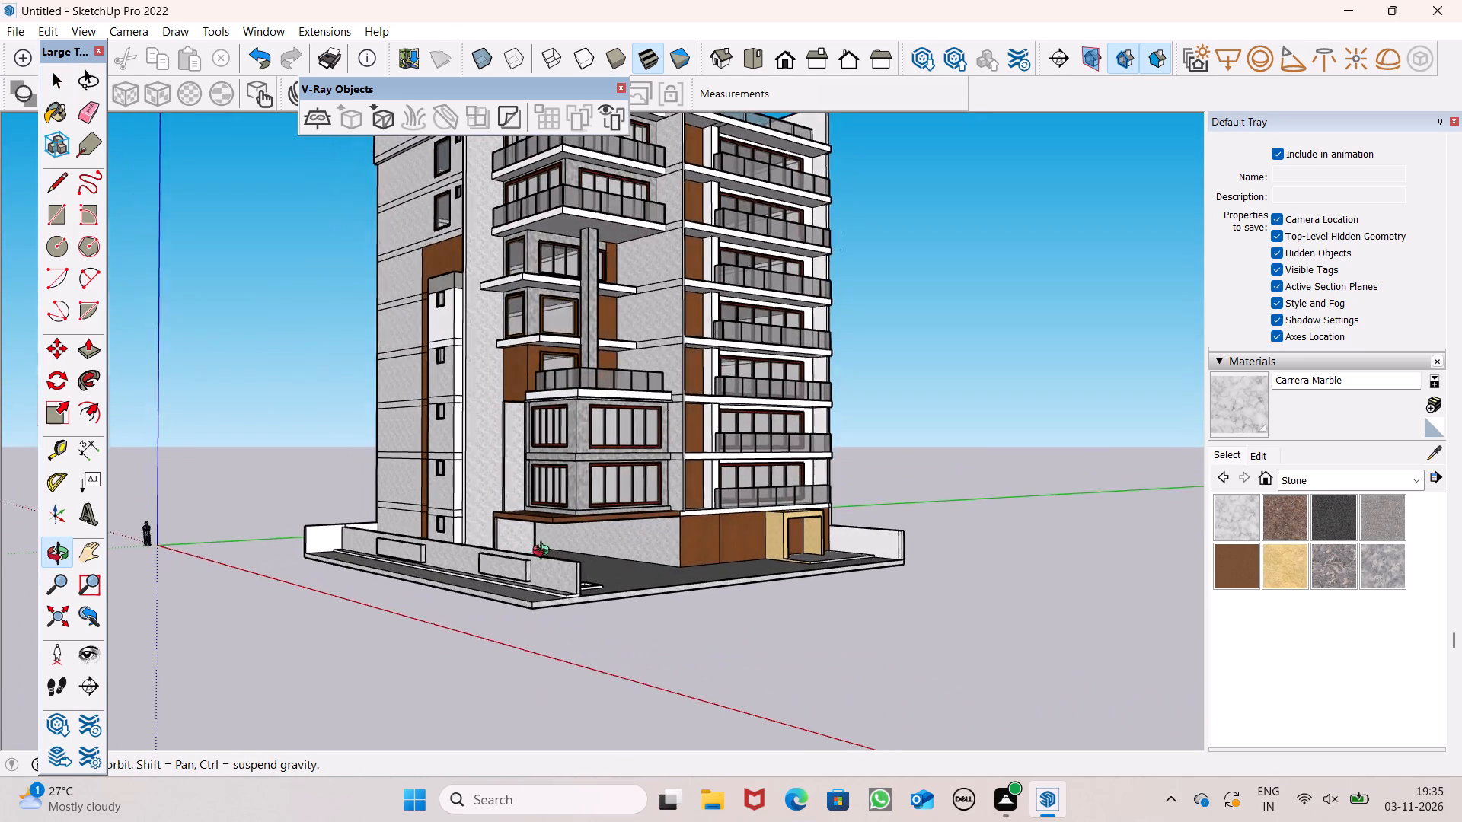
{"action": "middle_click_drag", "start_coordinate": [544, 553], "coordinate": [480, 639]}
{"action": "scroll", "coordinate": [463, 610], "scroll_direction": "down", "scroll_amount": 2}
{"action": "middle_click_drag", "start_coordinate": [691, 652], "coordinate": [703, 645]}
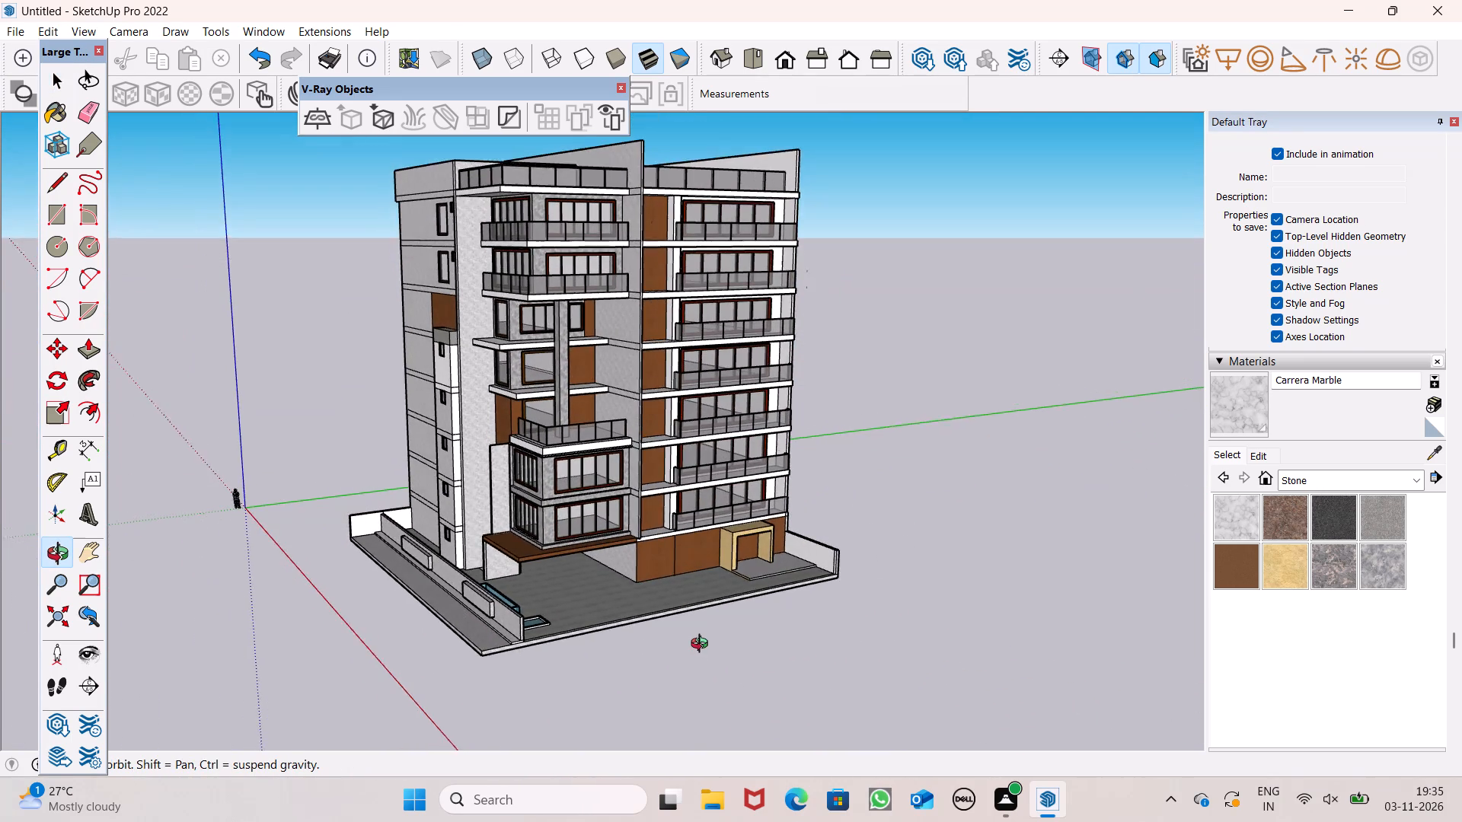
{"action": "middle_click_drag", "start_coordinate": [703, 645], "coordinate": [705, 626]}
{"action": "scroll", "coordinate": [618, 568], "scroll_direction": "down", "scroll_amount": 1}
{"action": "scroll", "coordinate": [643, 454], "scroll_direction": "up", "scroll_amount": 2}
{"action": "scroll", "coordinate": [643, 454], "scroll_direction": "down", "scroll_amount": 2}
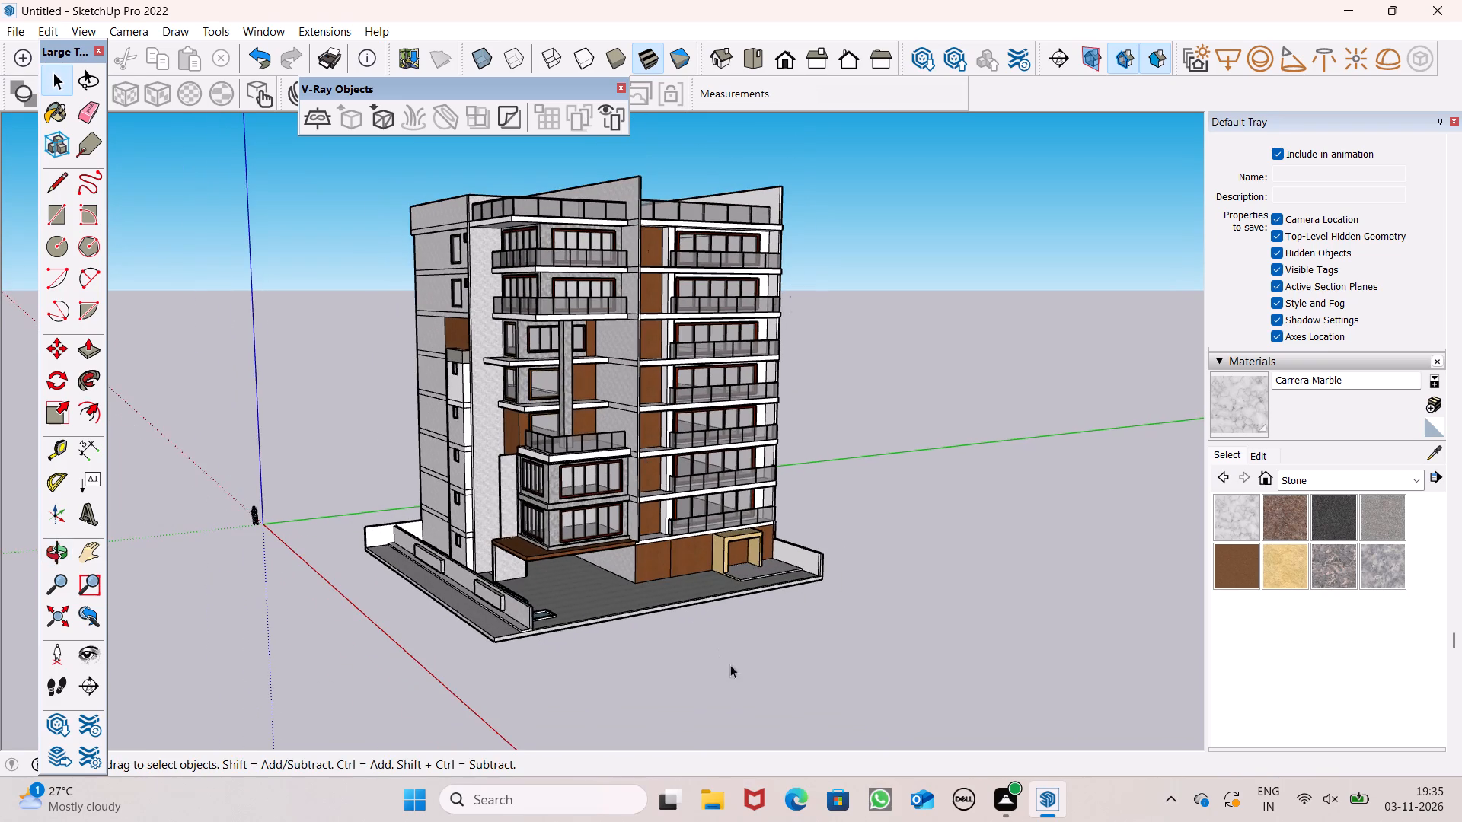
{"action": "middle_click_drag", "start_coordinate": [745, 661], "coordinate": [742, 649]}
{"action": "scroll", "coordinate": [662, 543], "scroll_direction": "up", "scroll_amount": 1}
{"action": "scroll", "coordinate": [709, 658], "scroll_direction": "down", "scroll_amount": 1}
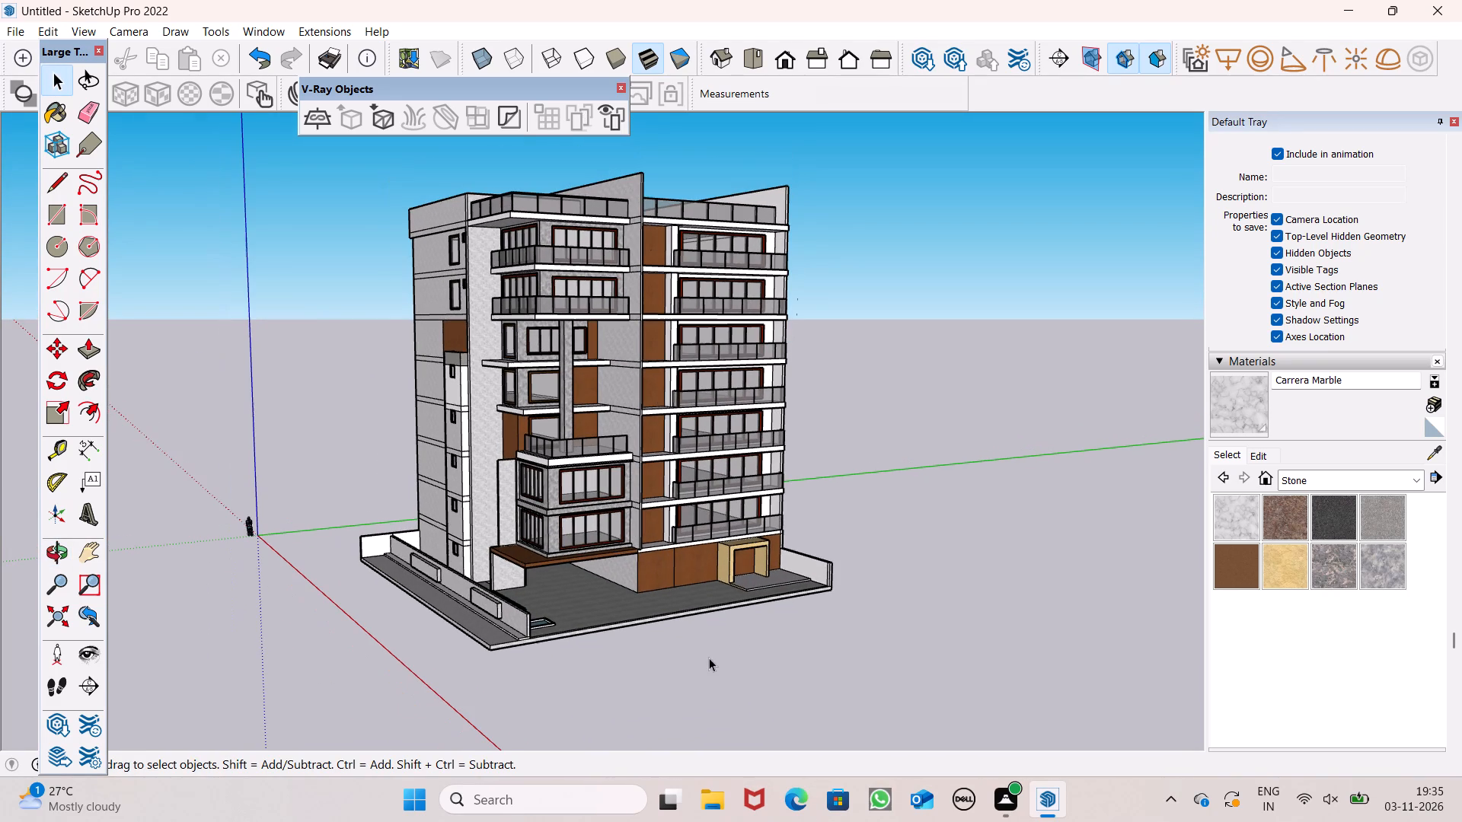
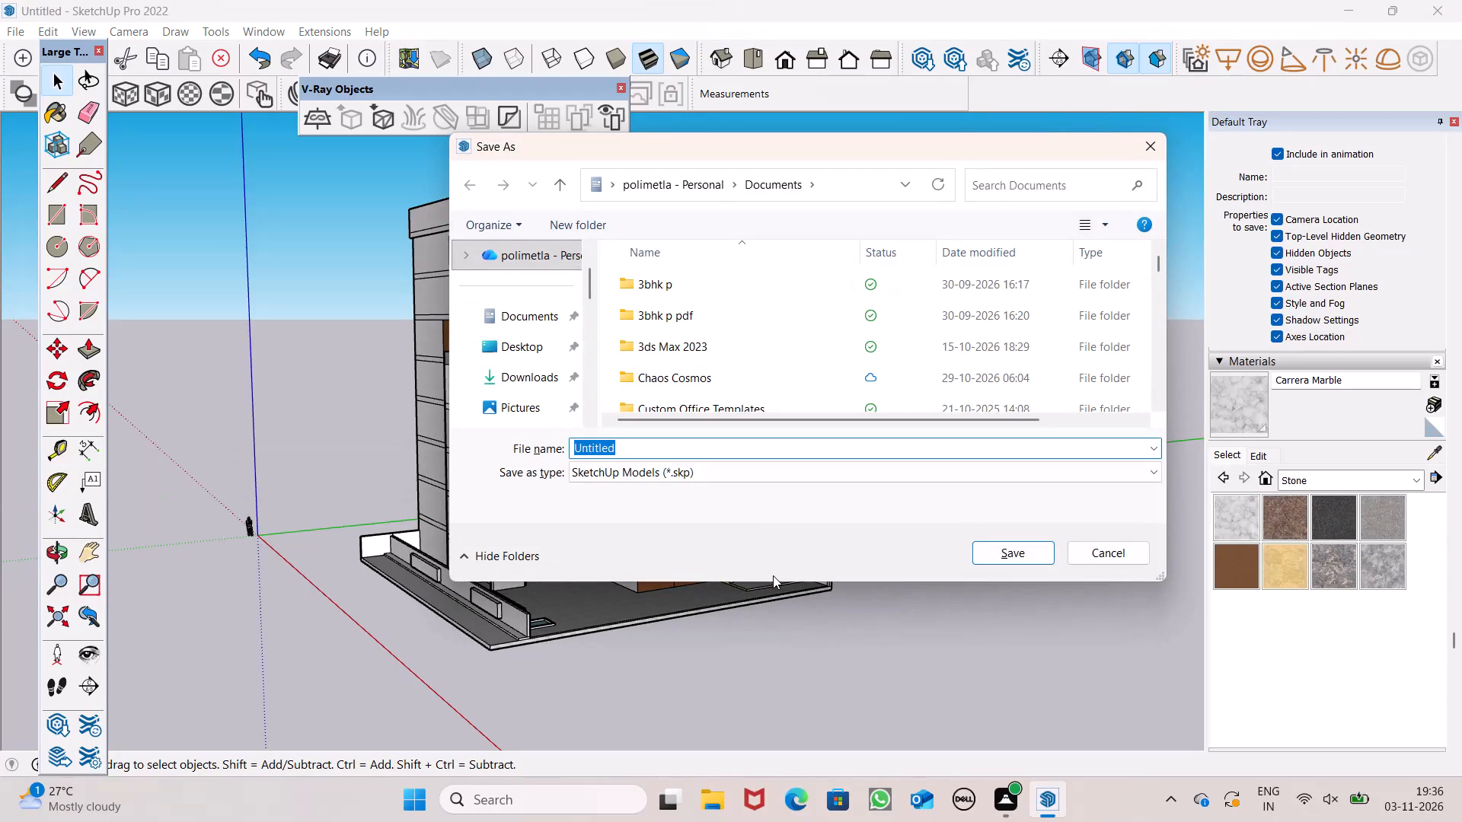
Save the model in the Documents folder as a SketchUp model named "glass elevation".
{"action": "key", "text": "BackSpace"}
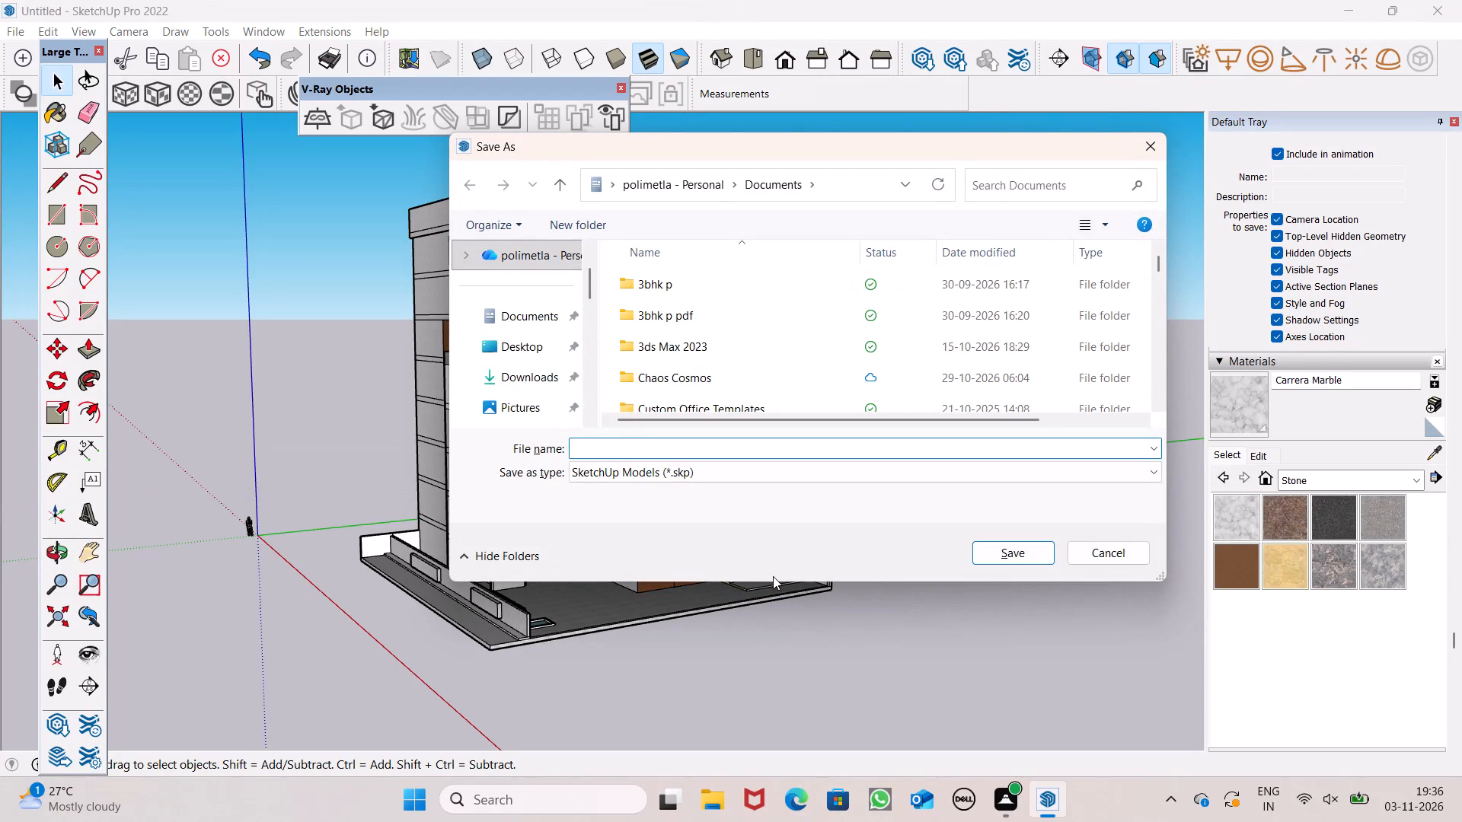
{"action": "key", "text": "g"}
{"action": "type", "text": "lass elevation"}
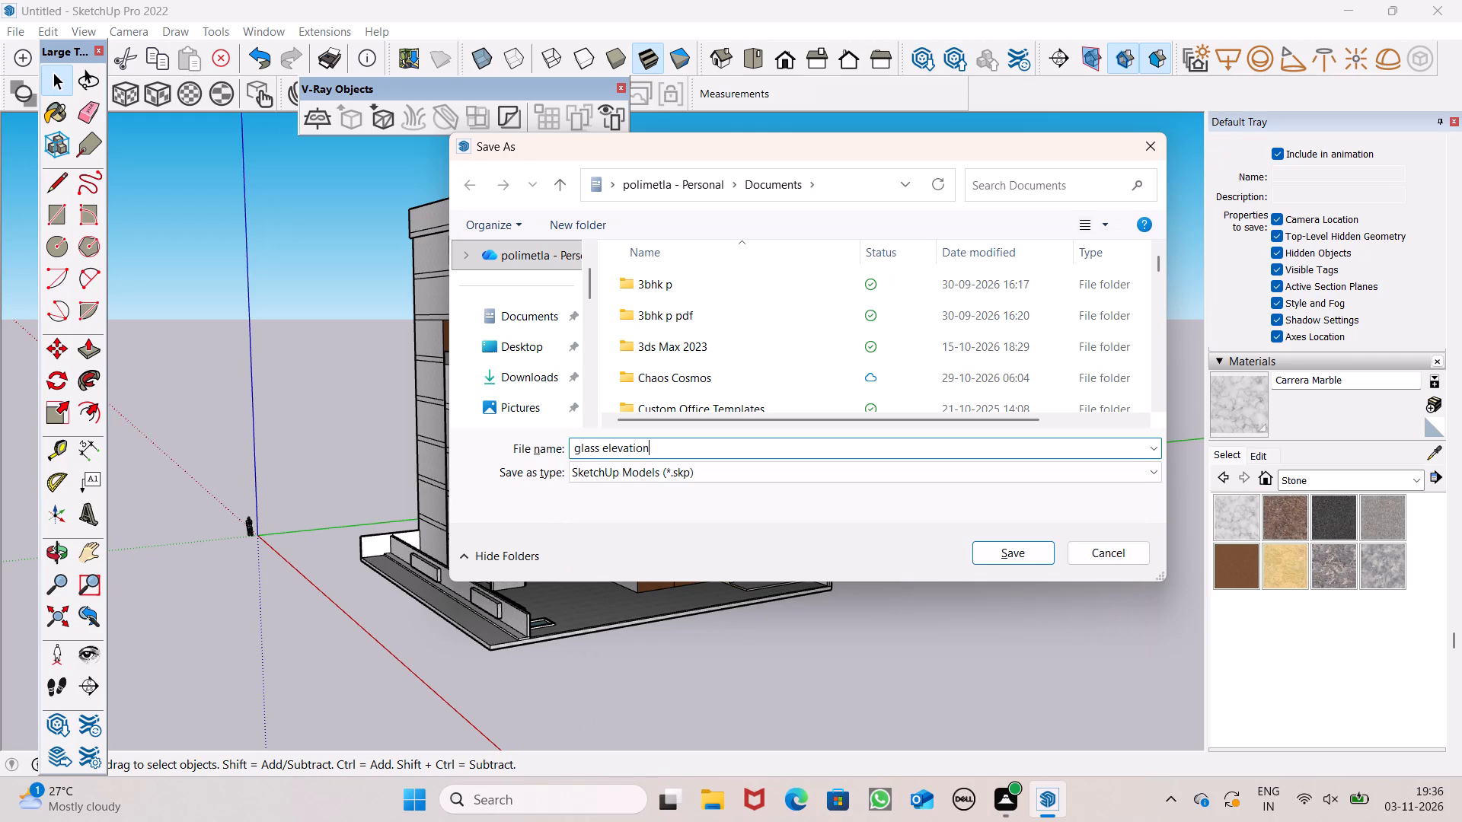
{"action": "left_click", "coordinate": [1014, 553]}
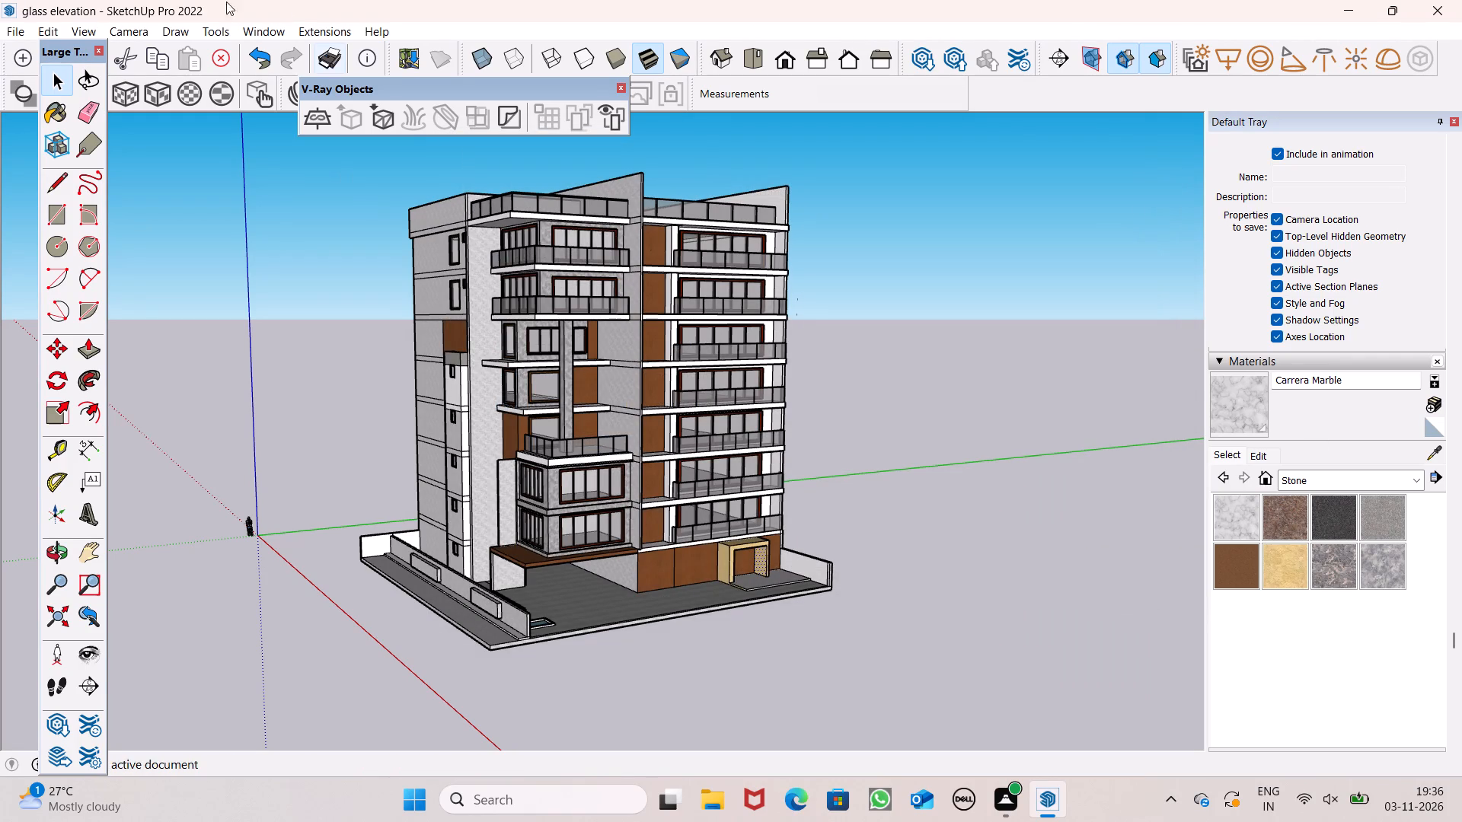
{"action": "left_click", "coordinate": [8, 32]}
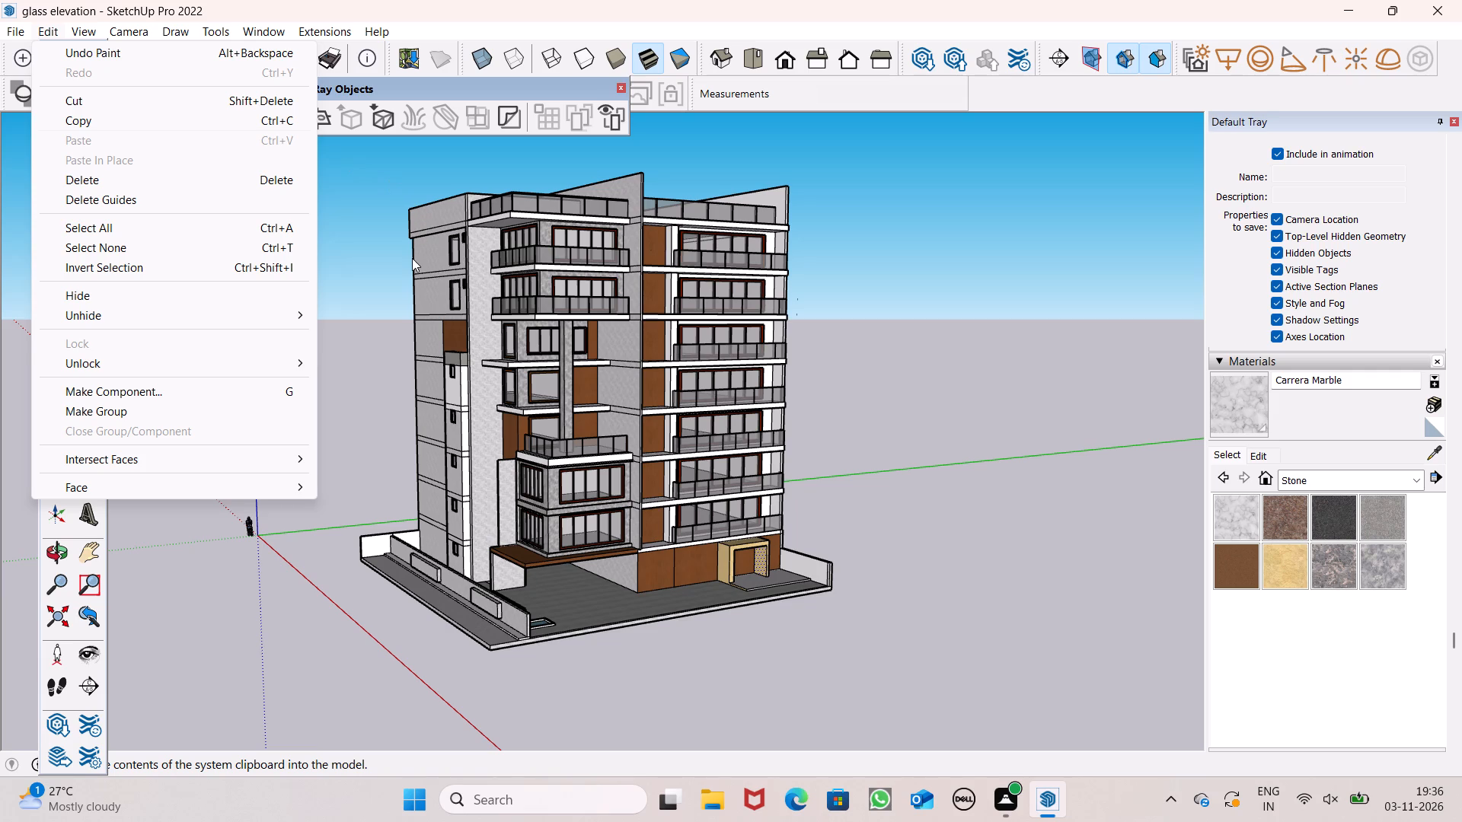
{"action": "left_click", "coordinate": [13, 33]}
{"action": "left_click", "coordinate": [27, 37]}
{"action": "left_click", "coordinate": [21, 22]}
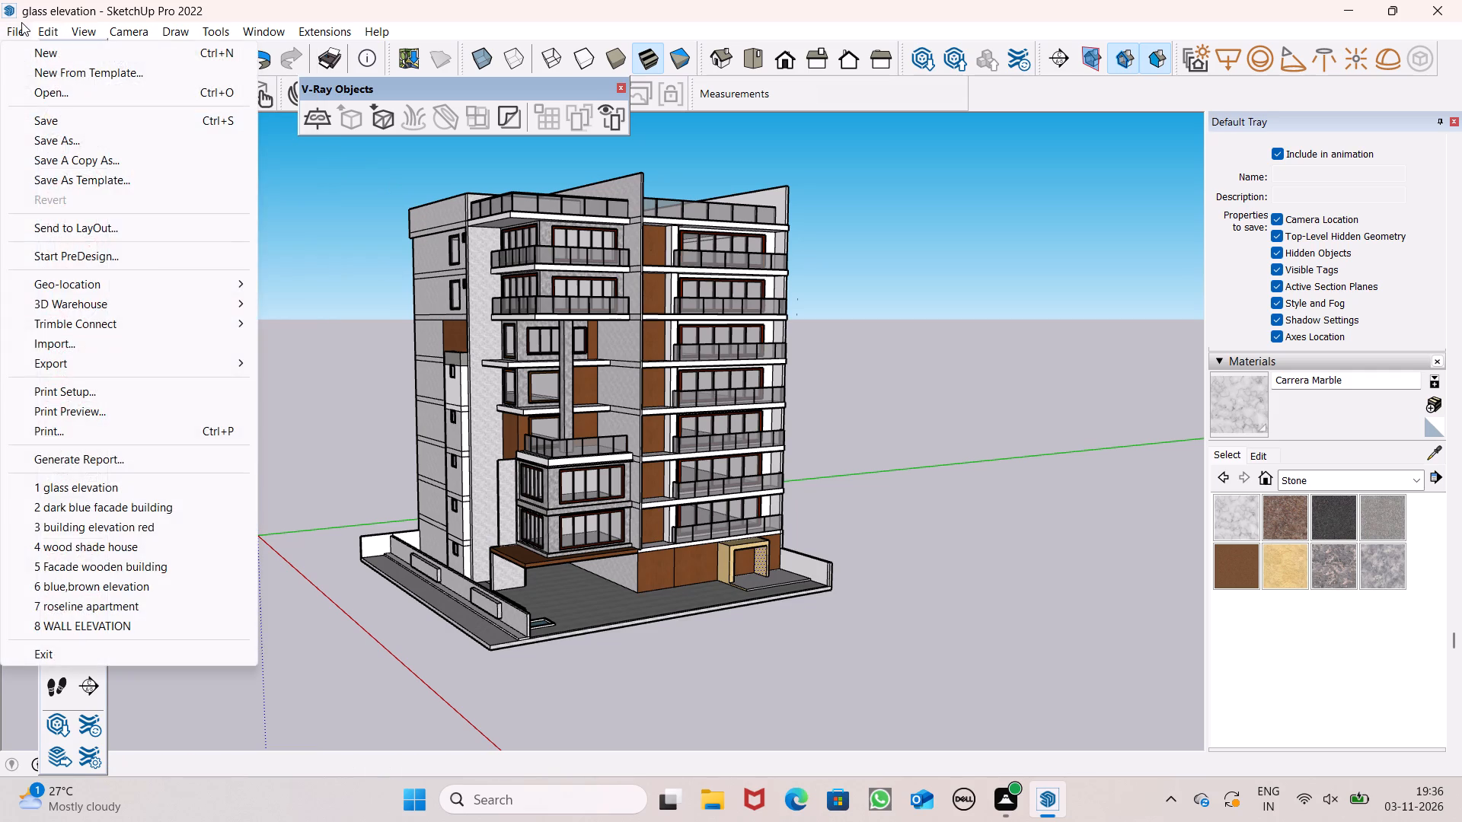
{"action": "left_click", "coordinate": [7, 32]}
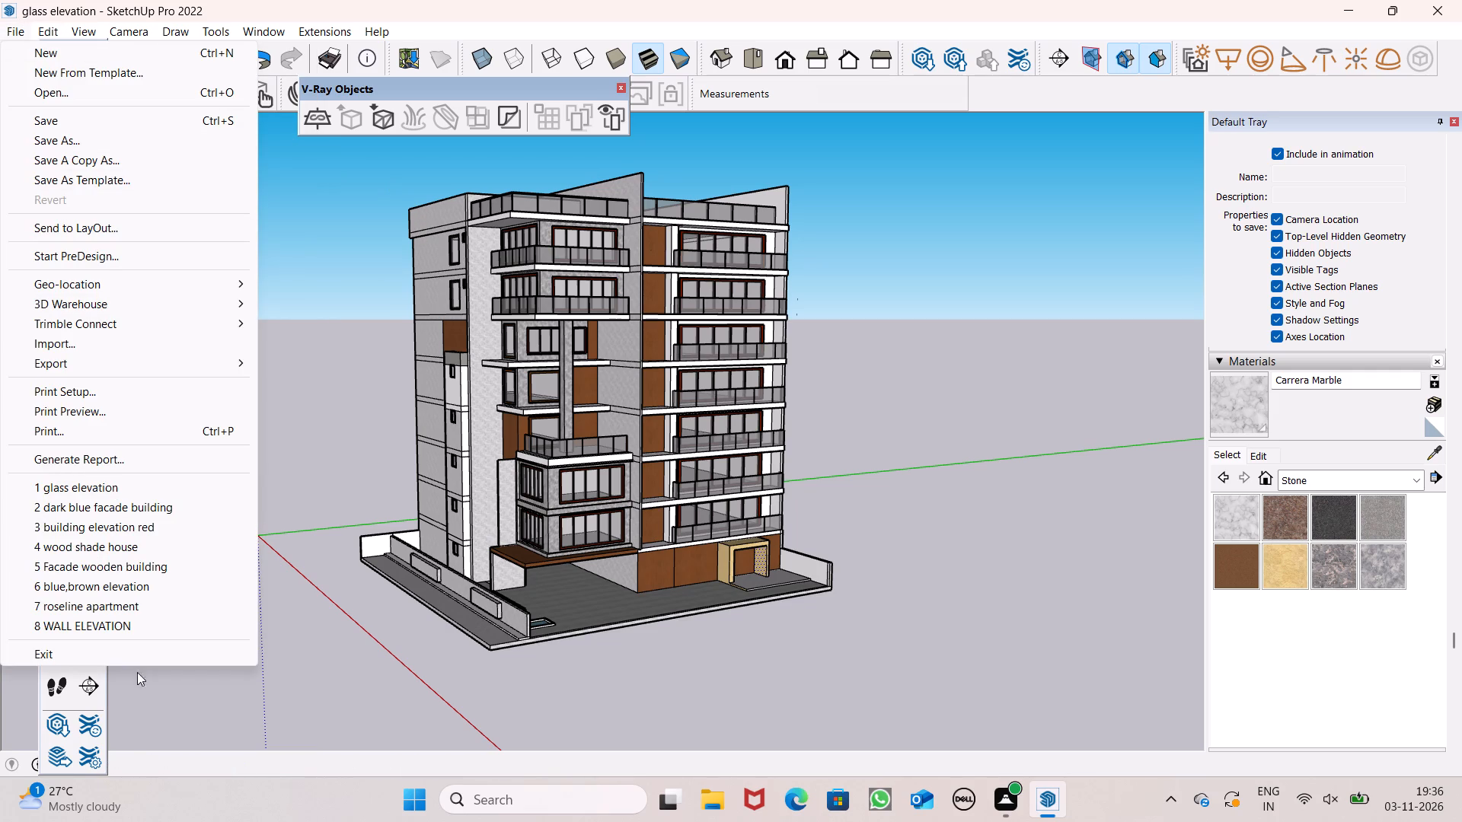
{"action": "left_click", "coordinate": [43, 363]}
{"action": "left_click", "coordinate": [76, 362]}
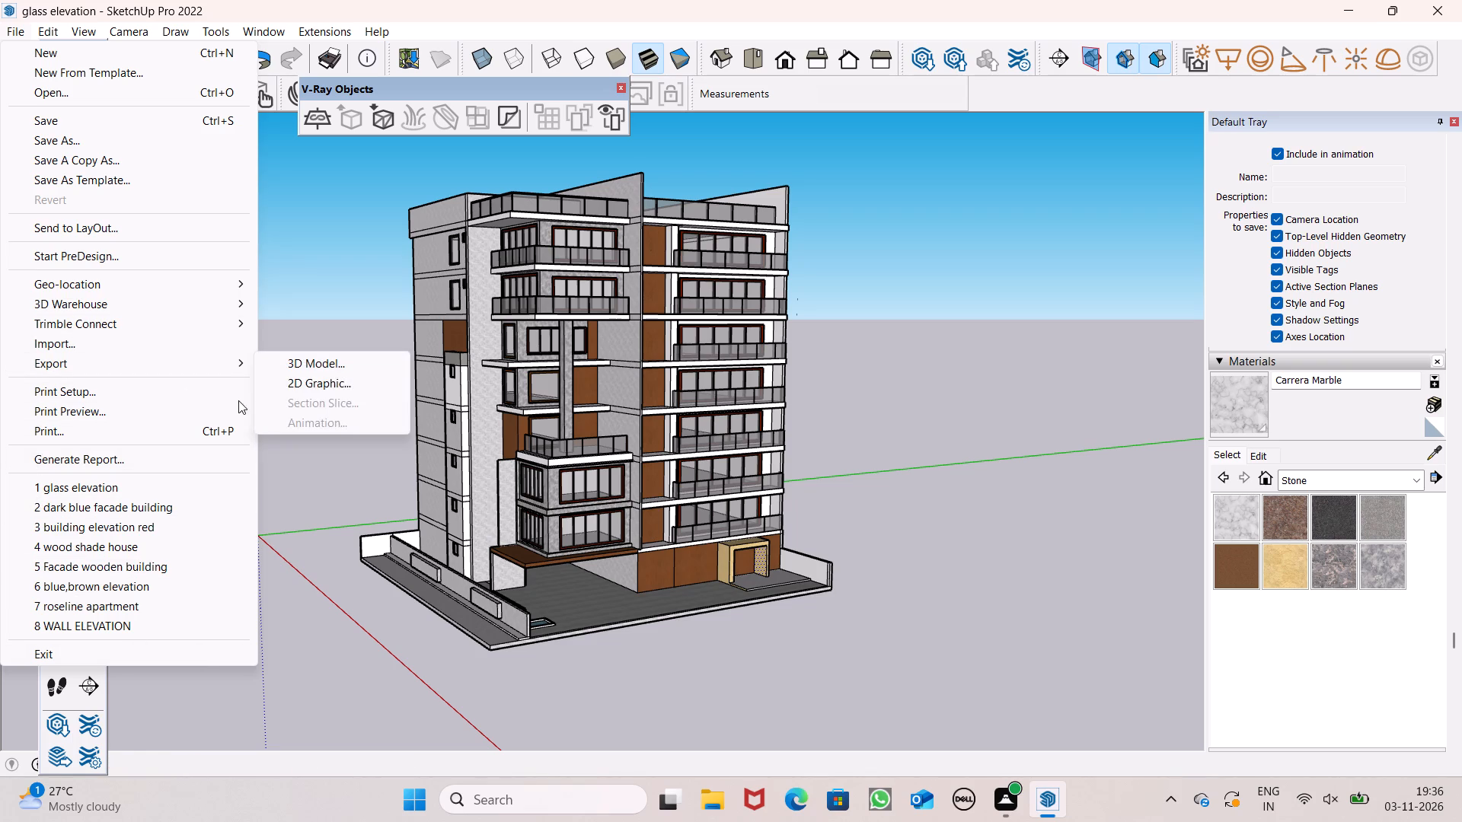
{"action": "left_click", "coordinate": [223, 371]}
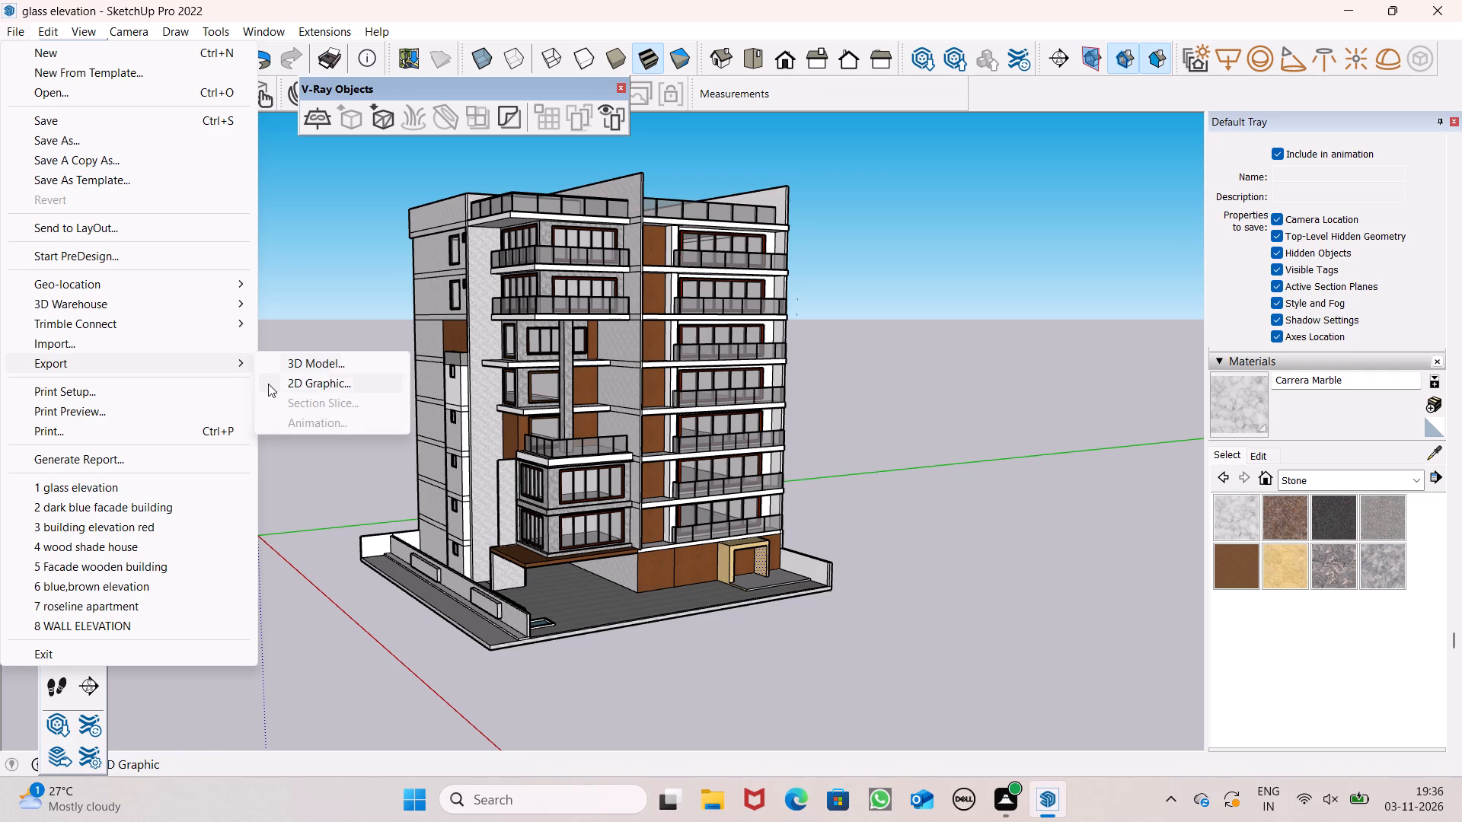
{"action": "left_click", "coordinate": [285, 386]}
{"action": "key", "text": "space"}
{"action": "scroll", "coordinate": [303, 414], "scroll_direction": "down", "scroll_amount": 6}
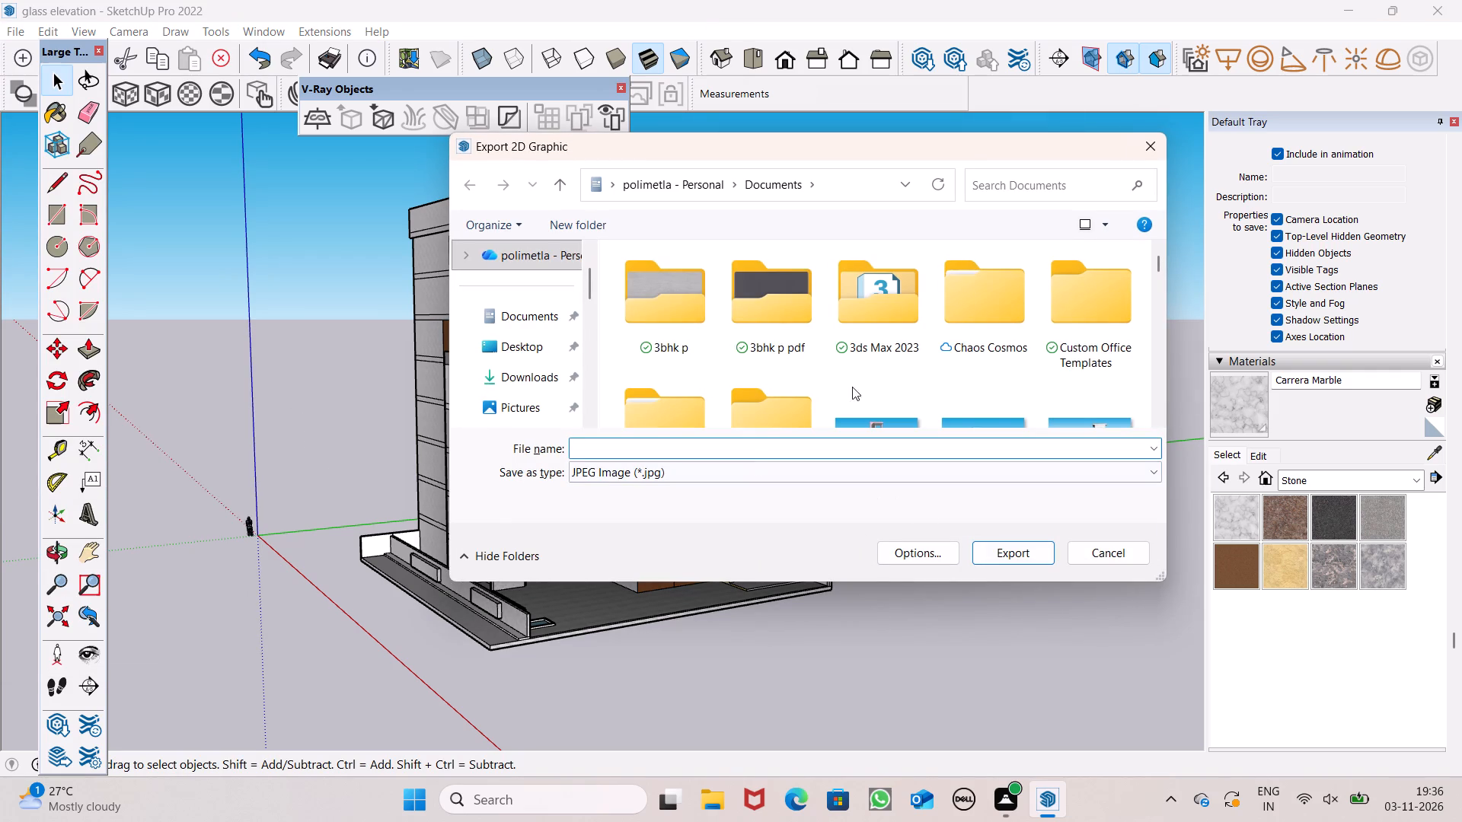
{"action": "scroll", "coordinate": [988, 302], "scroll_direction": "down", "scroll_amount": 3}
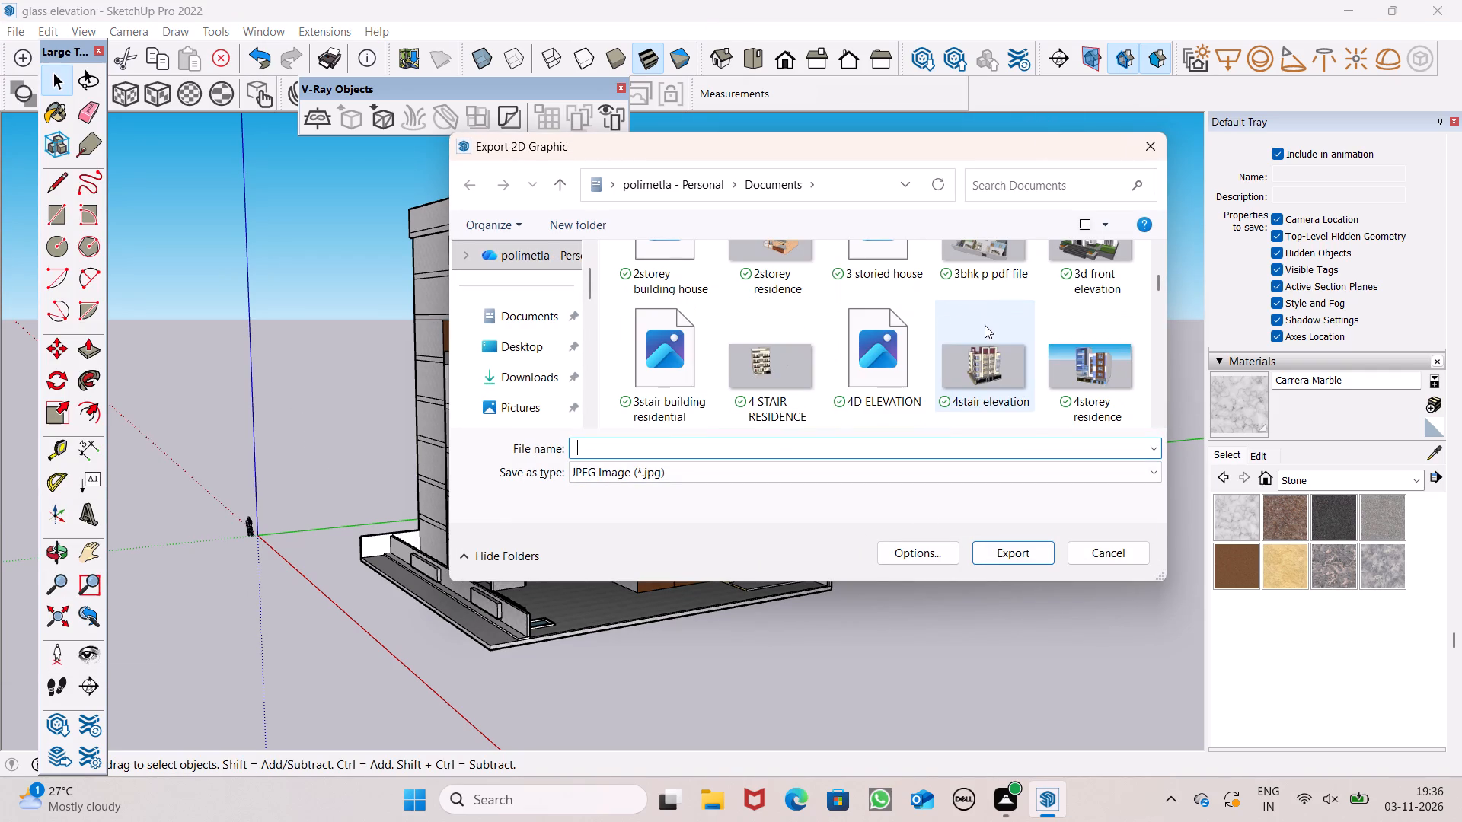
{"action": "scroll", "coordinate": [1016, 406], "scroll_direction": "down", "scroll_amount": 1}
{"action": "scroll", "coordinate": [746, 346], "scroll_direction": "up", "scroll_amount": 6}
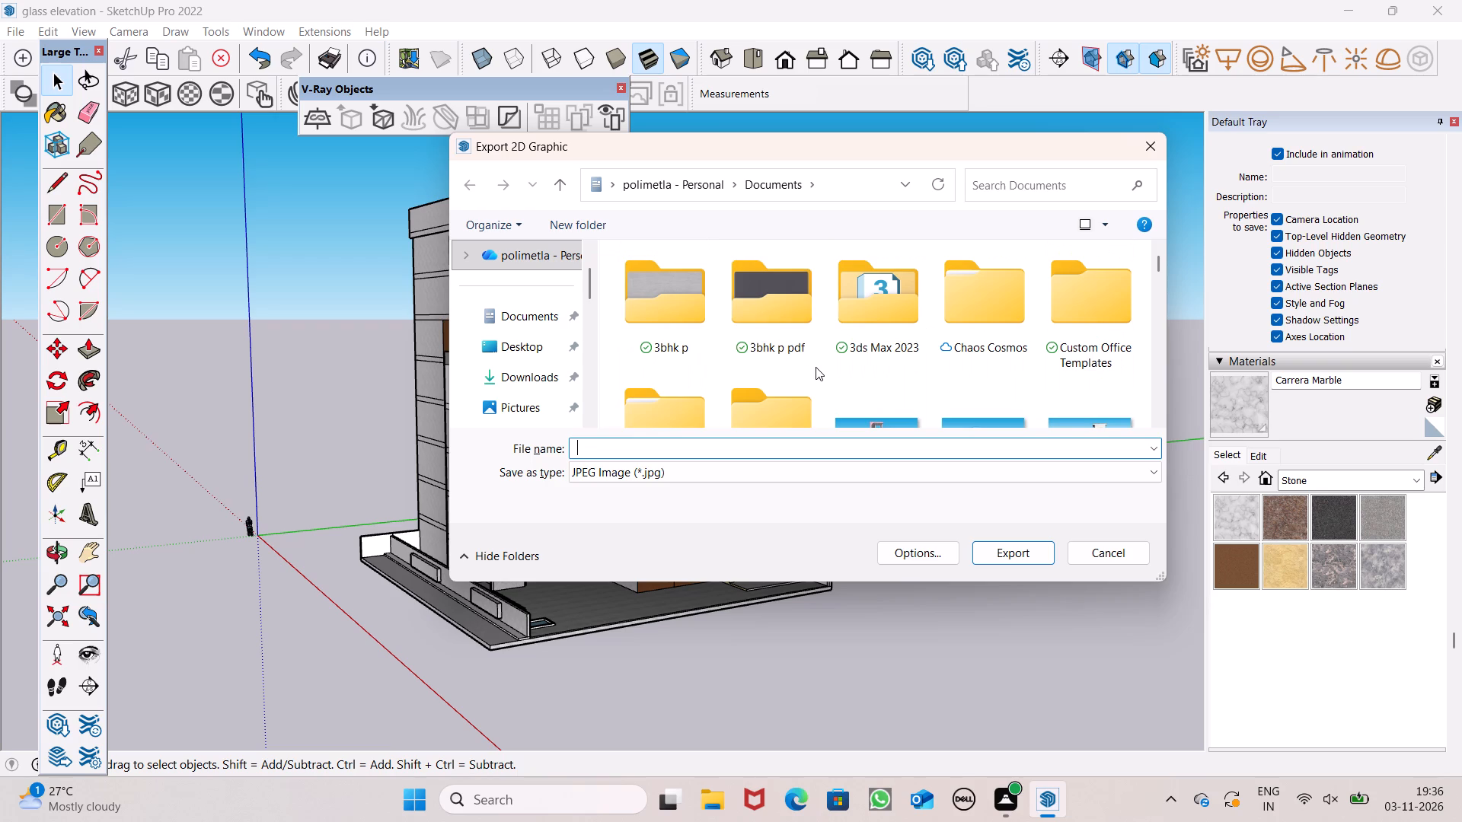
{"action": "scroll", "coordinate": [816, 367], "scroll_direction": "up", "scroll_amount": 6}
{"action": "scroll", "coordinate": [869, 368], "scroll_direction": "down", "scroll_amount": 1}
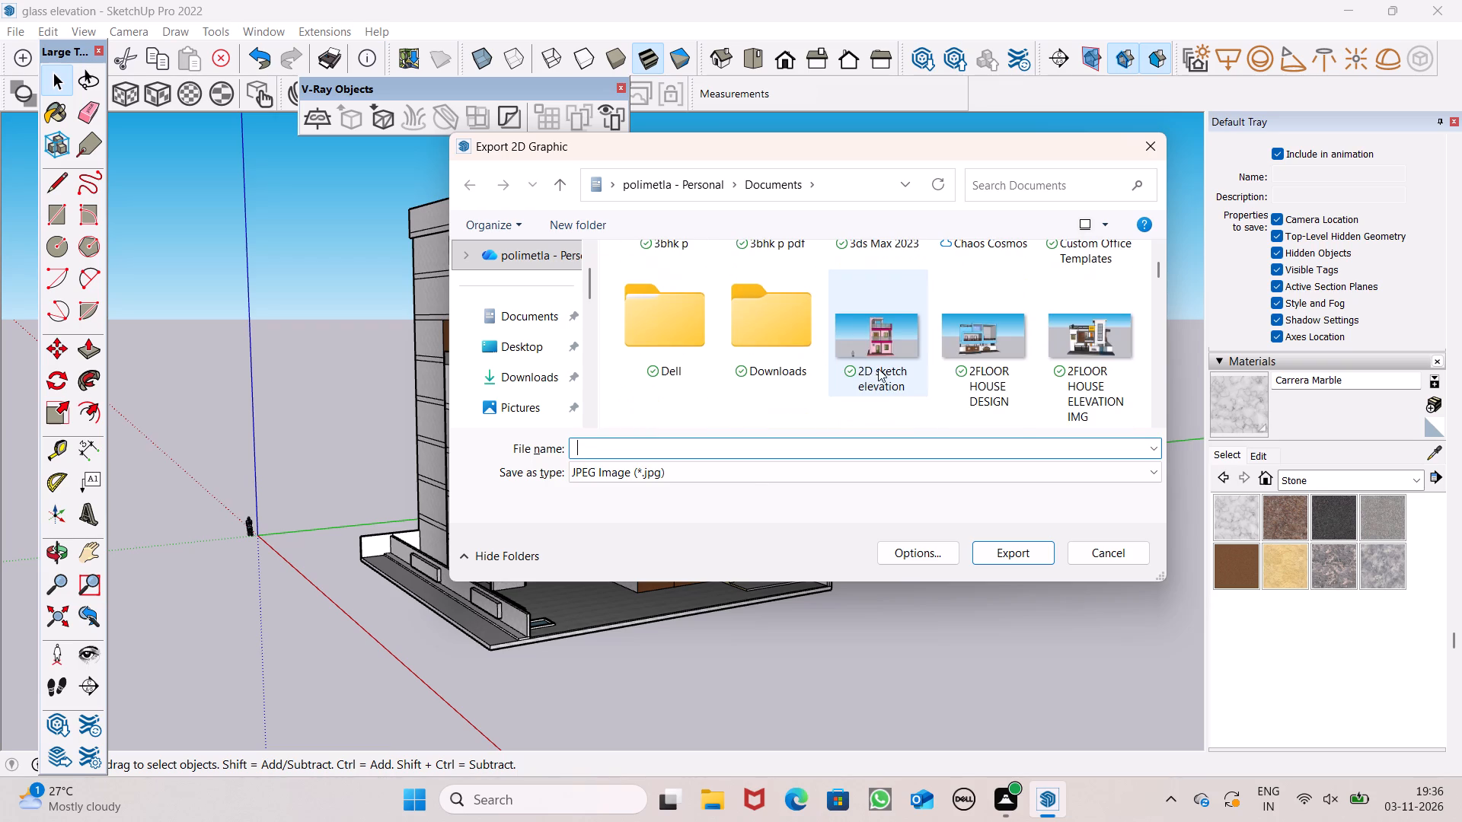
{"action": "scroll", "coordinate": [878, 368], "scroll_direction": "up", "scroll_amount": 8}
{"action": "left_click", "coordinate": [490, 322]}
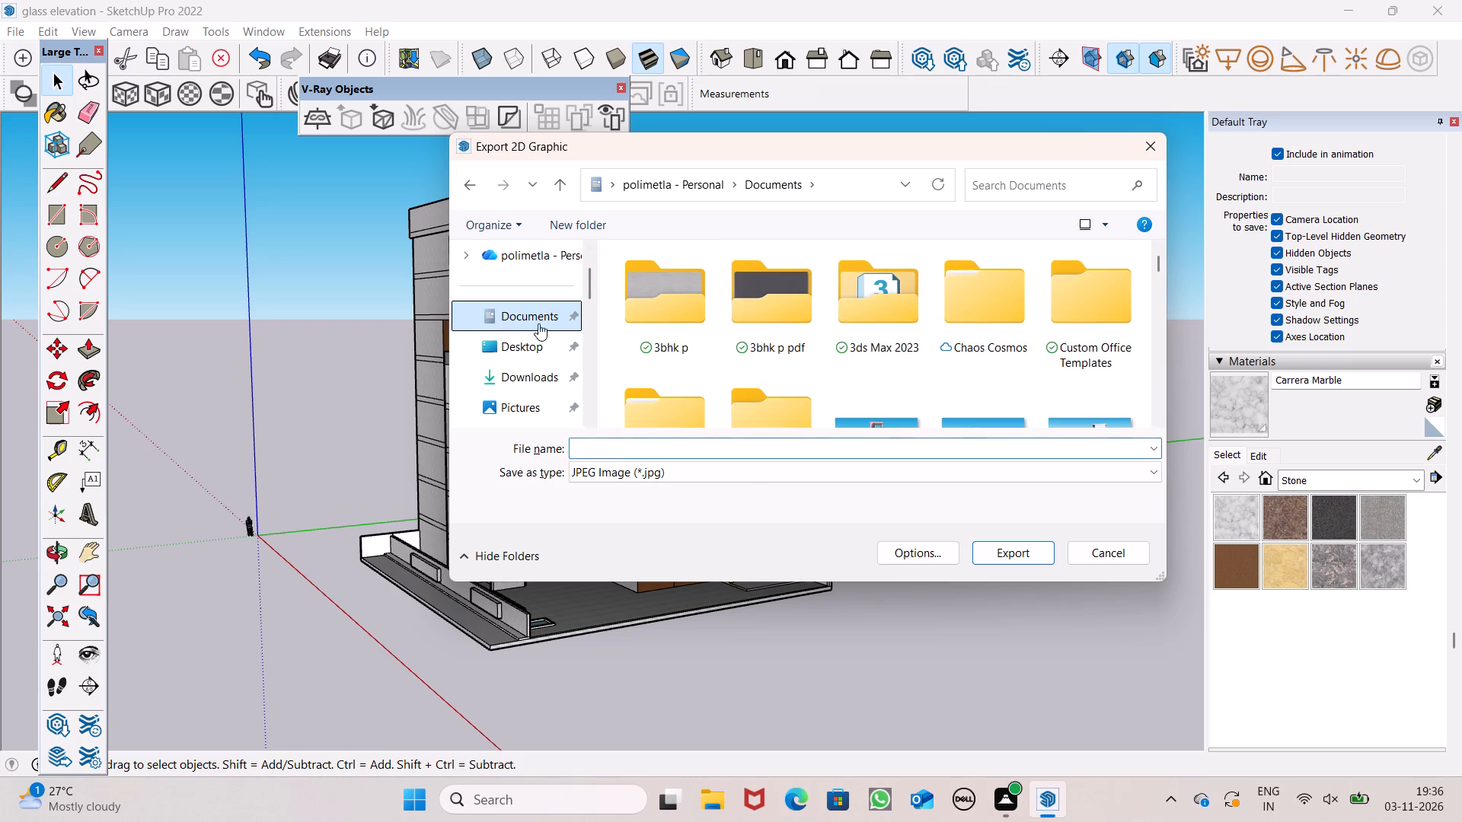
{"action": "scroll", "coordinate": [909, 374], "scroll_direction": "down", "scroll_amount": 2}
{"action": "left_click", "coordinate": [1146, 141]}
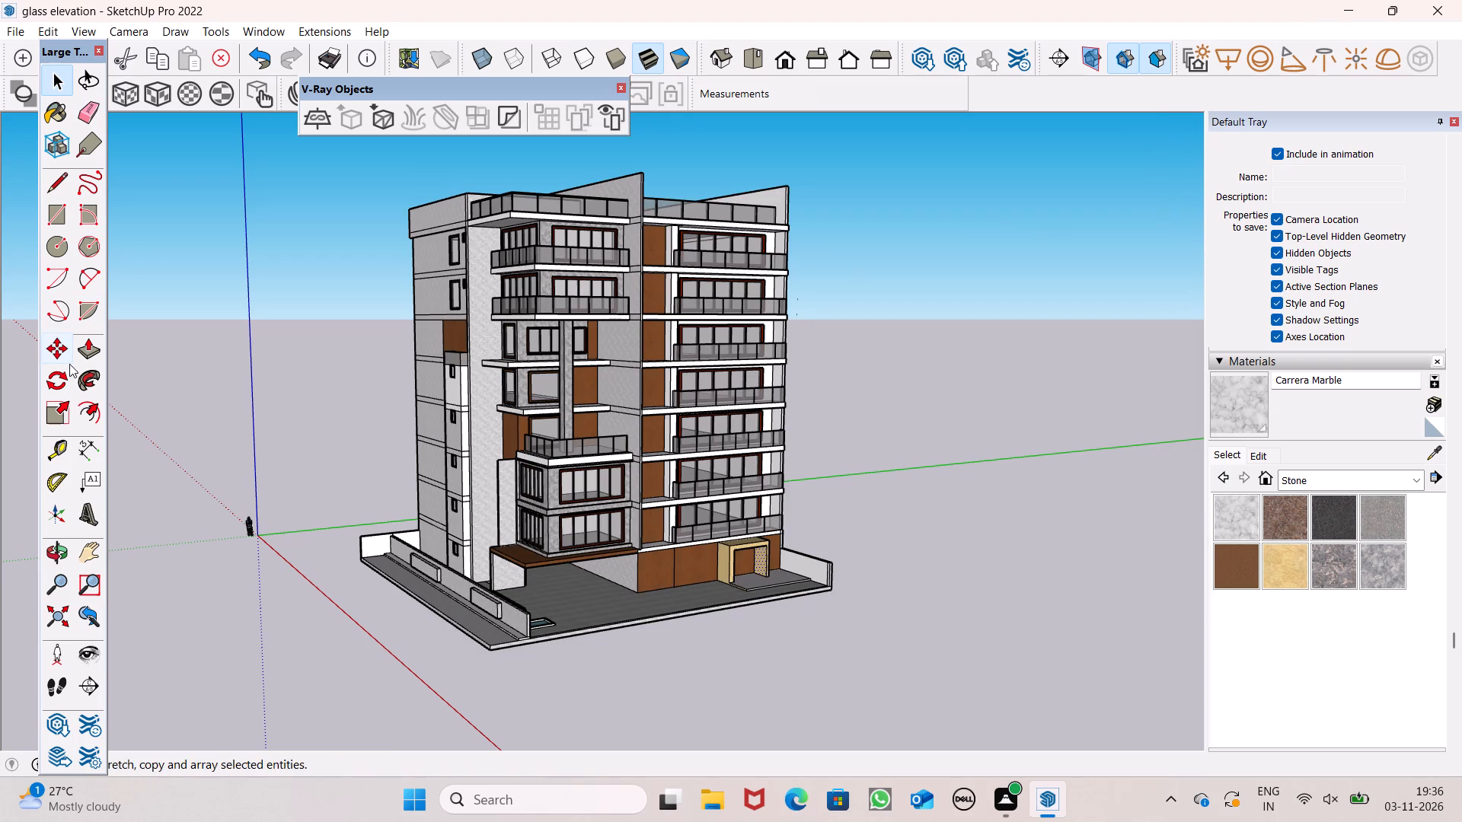
Export the current view of the building as a 2D JPEG image named "glass elevation" in the Documents folder.
{"action": "left_click", "coordinate": [11, 30]}
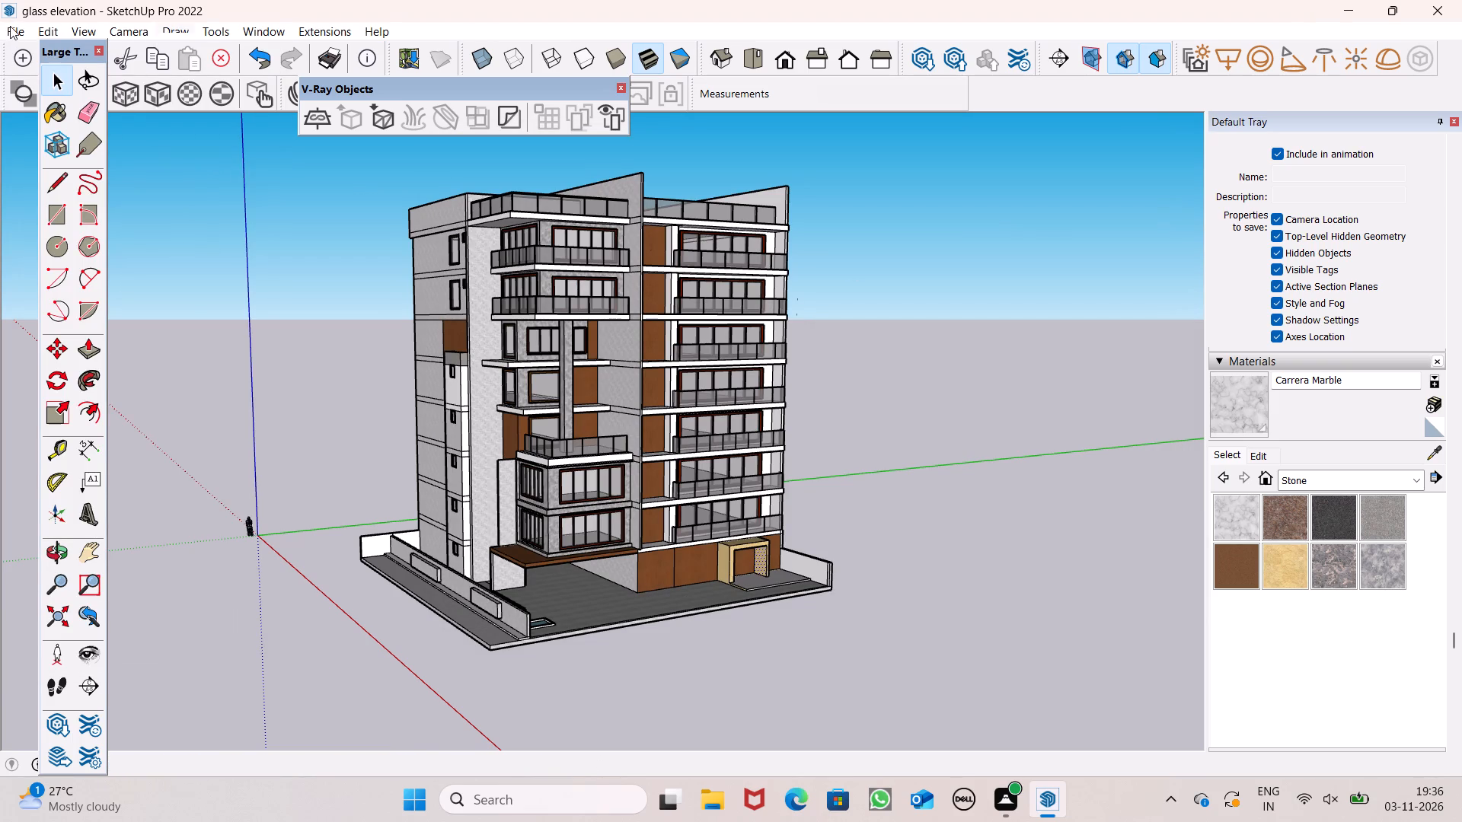
{"action": "left_click", "coordinate": [61, 367]}
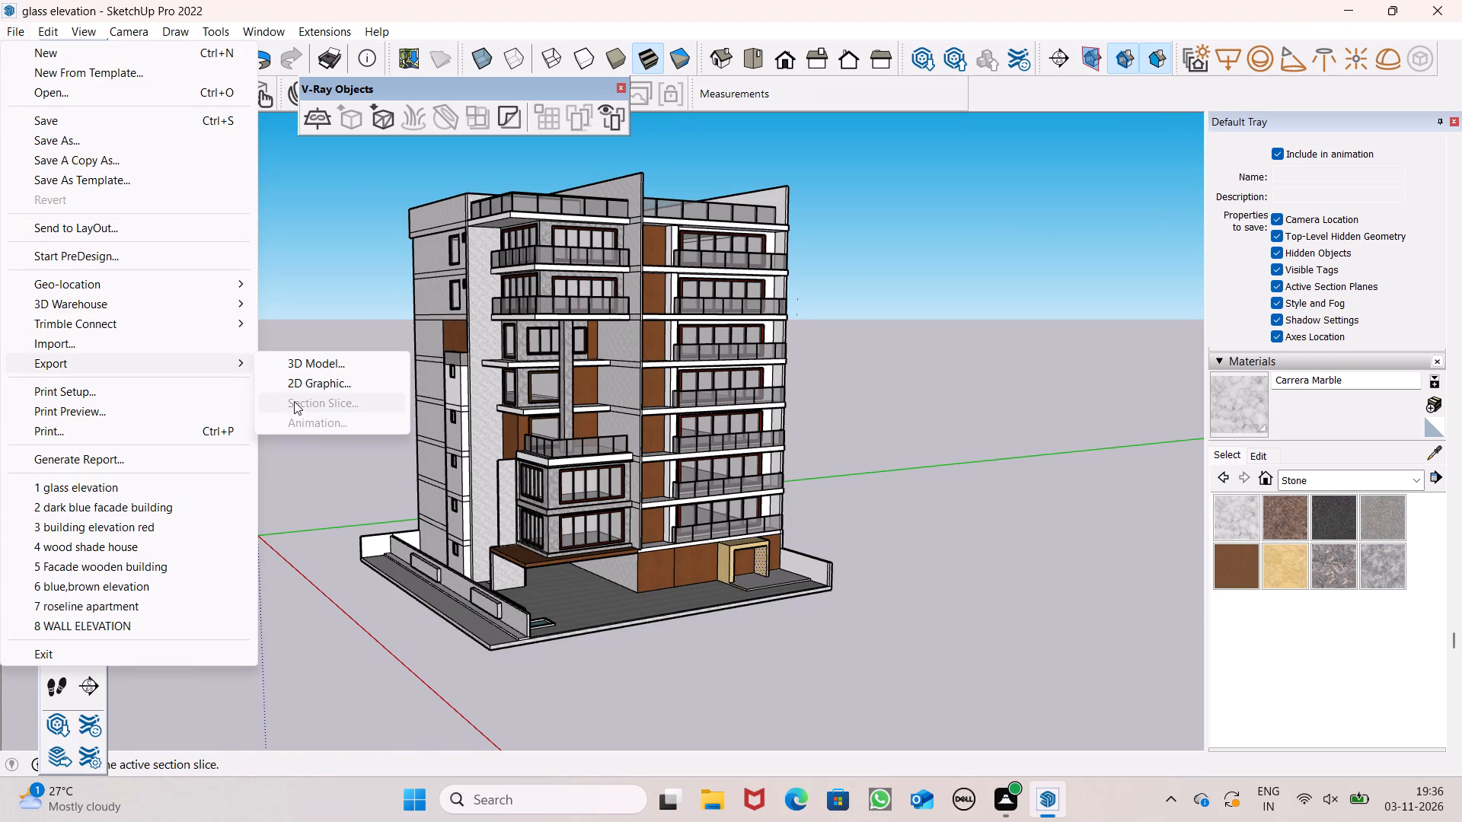
{"action": "left_click", "coordinate": [294, 390]}
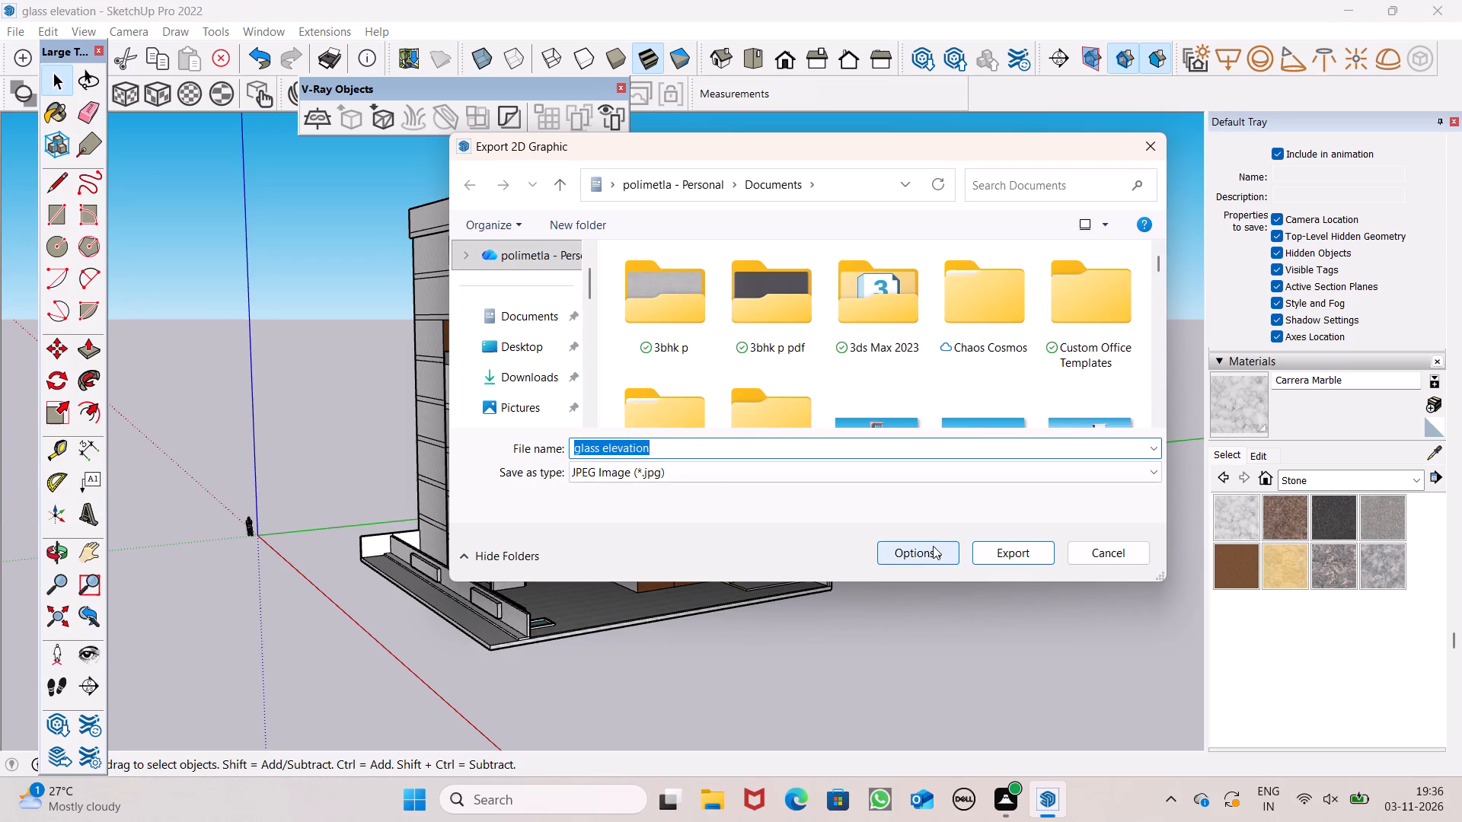
{"action": "left_click", "coordinate": [512, 328]}
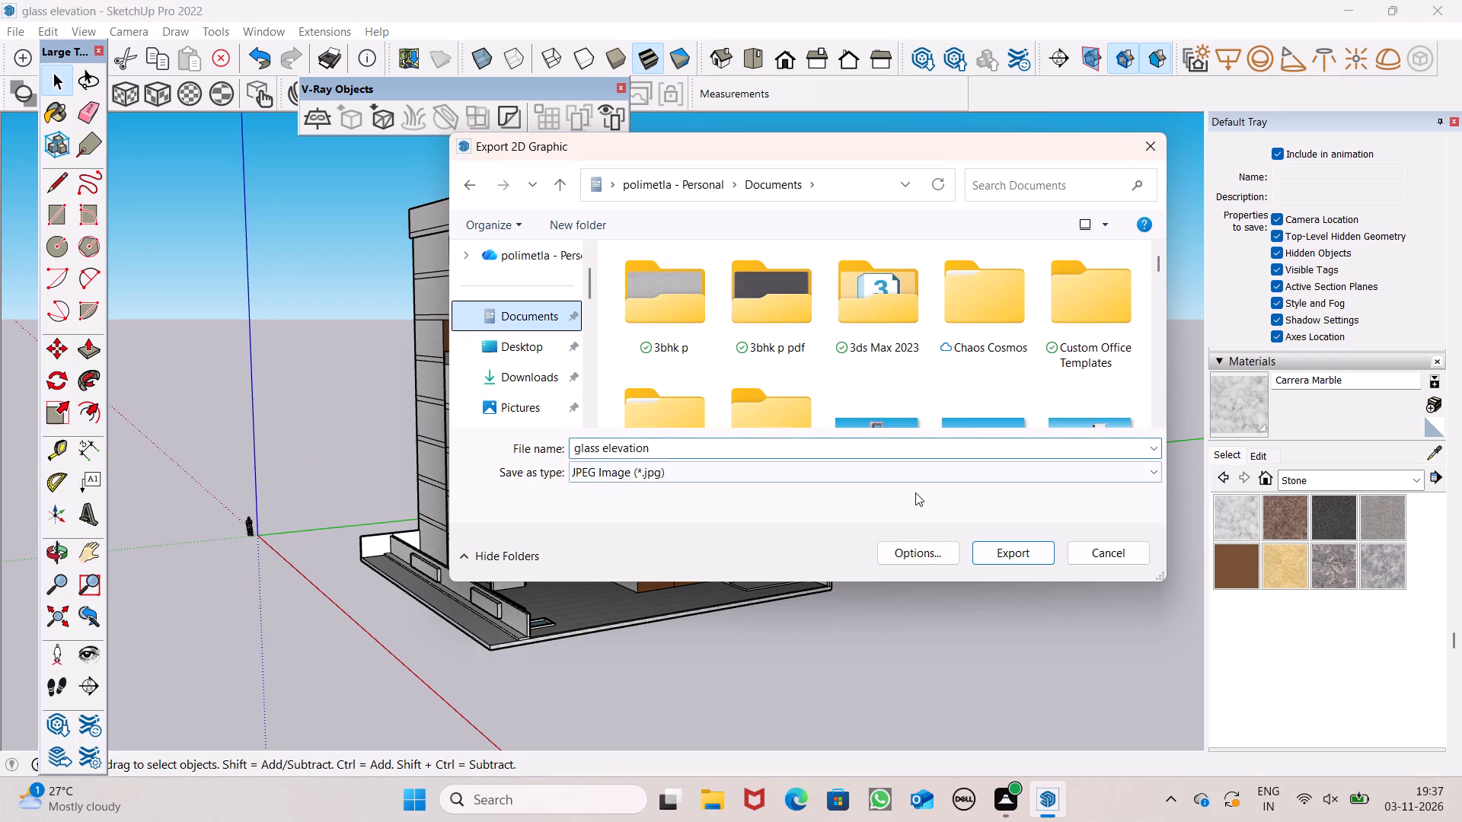
{"action": "left_click", "coordinate": [1038, 554]}
{"action": "scroll", "coordinate": [920, 344], "scroll_direction": "down", "scroll_amount": 6}
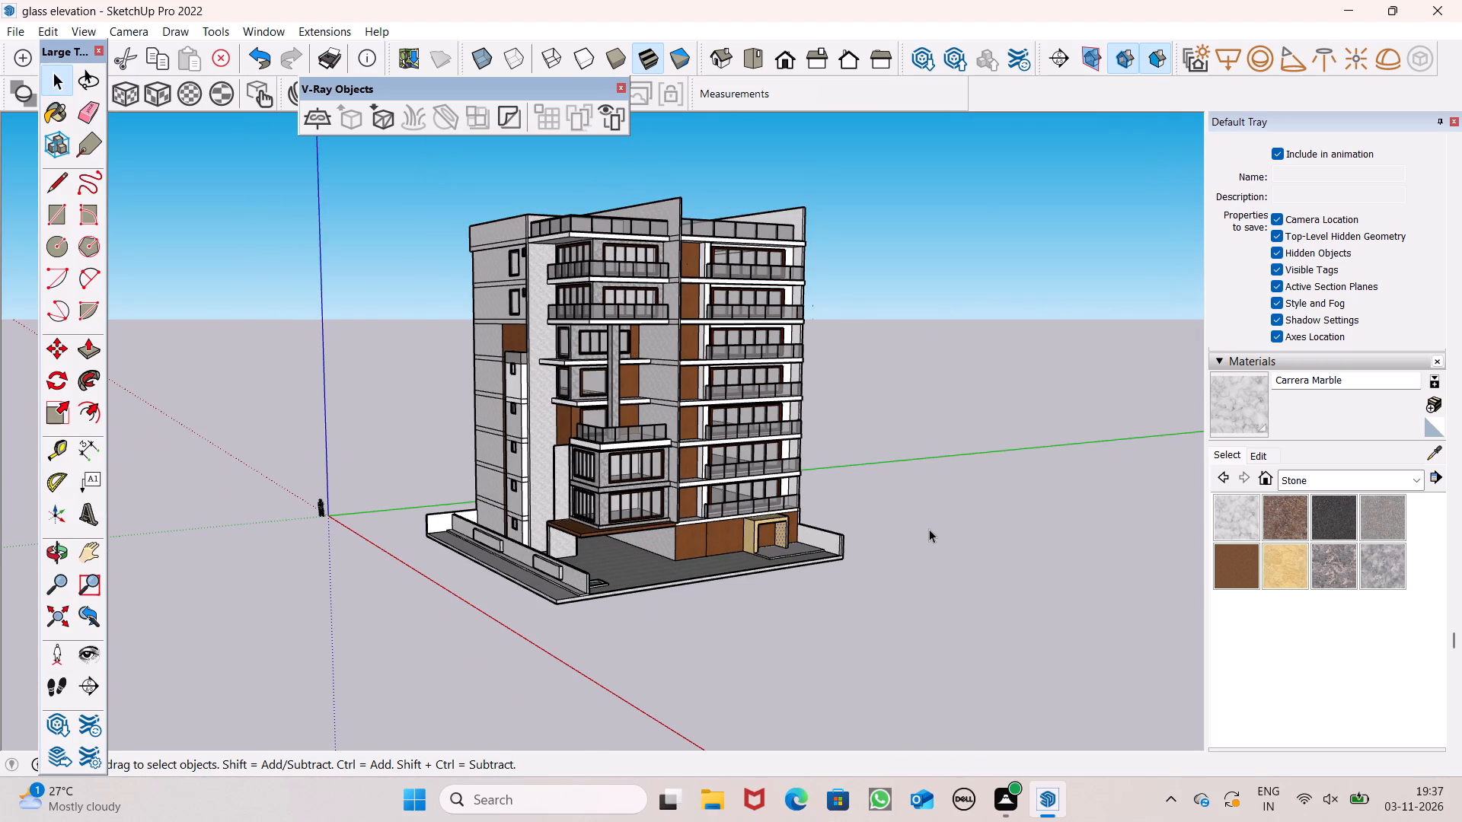